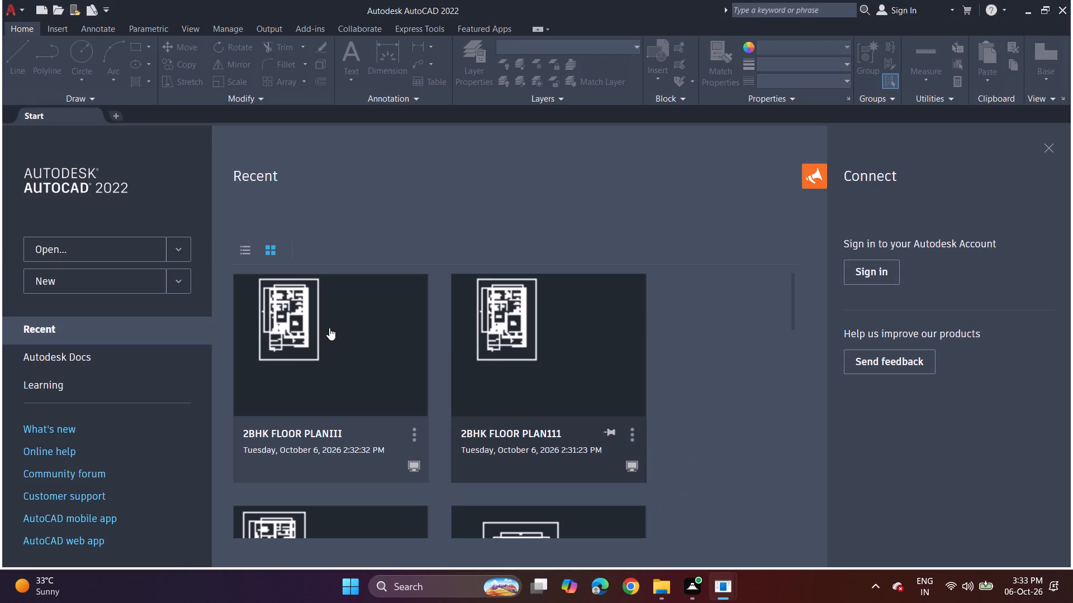
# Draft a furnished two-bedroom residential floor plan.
# Create a new blank drawing and close the Blocks palette.
pyautogui.click(115, 277)
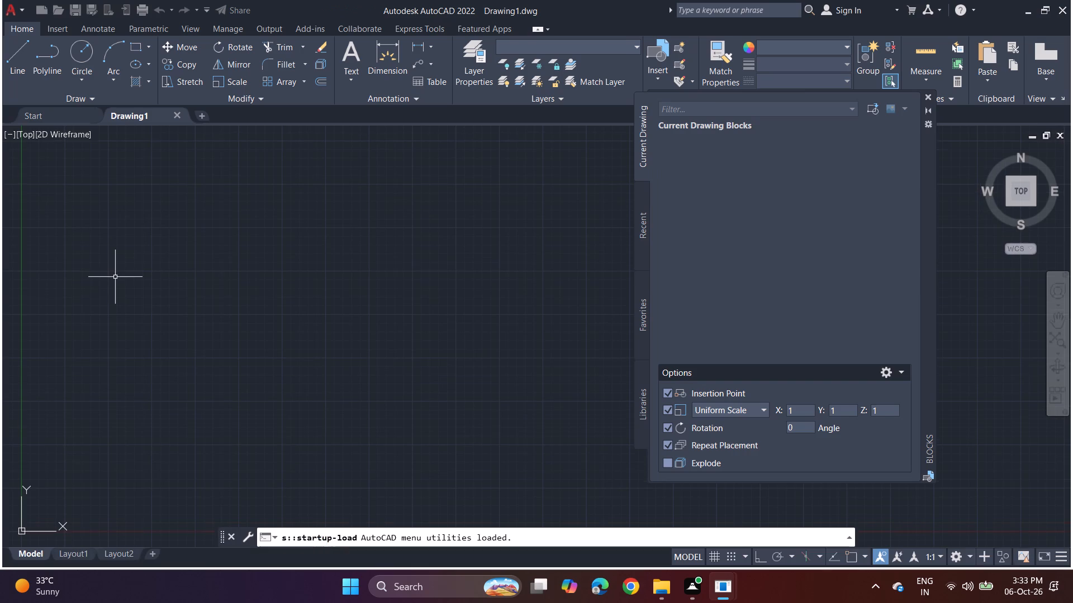
pyautogui.click(927, 97)
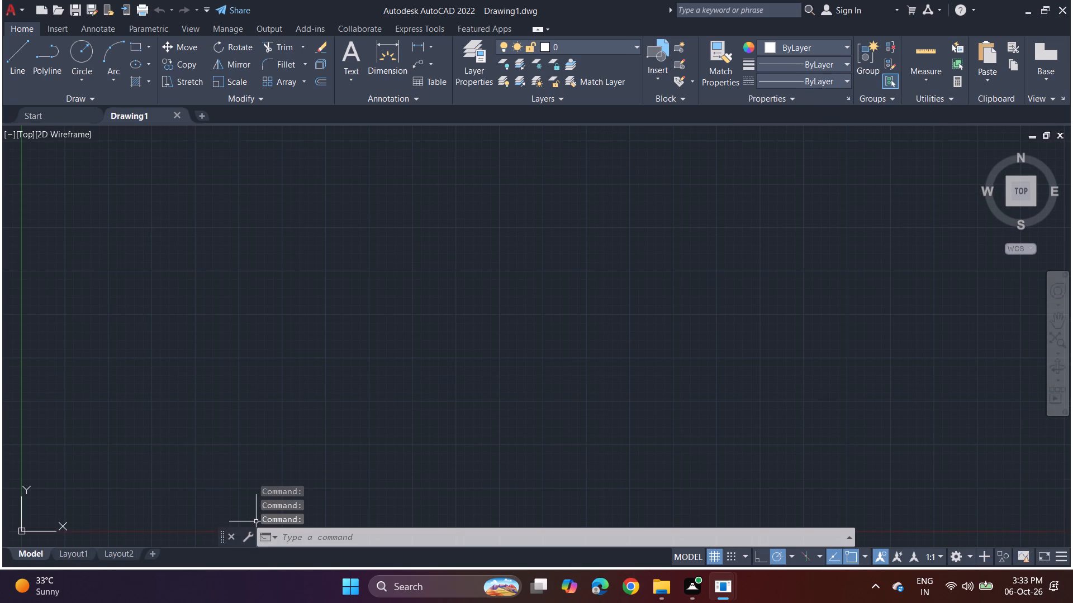
# Turn on log file recording for the drawing session with LOGFILEON.
pyautogui.click(328, 537)
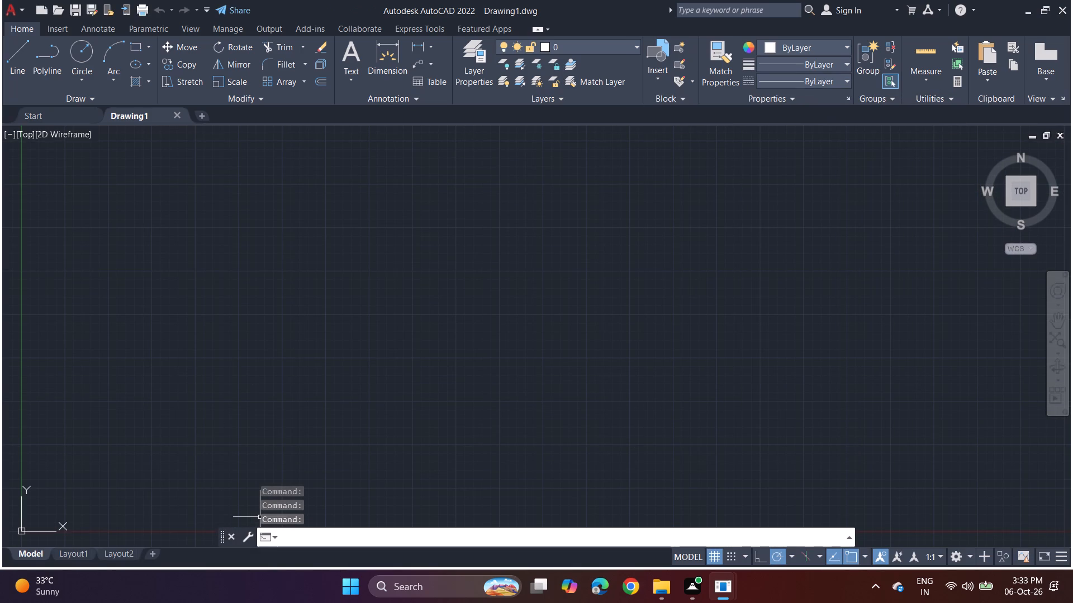
pyautogui.write('log')
pyautogui.click(300, 433)
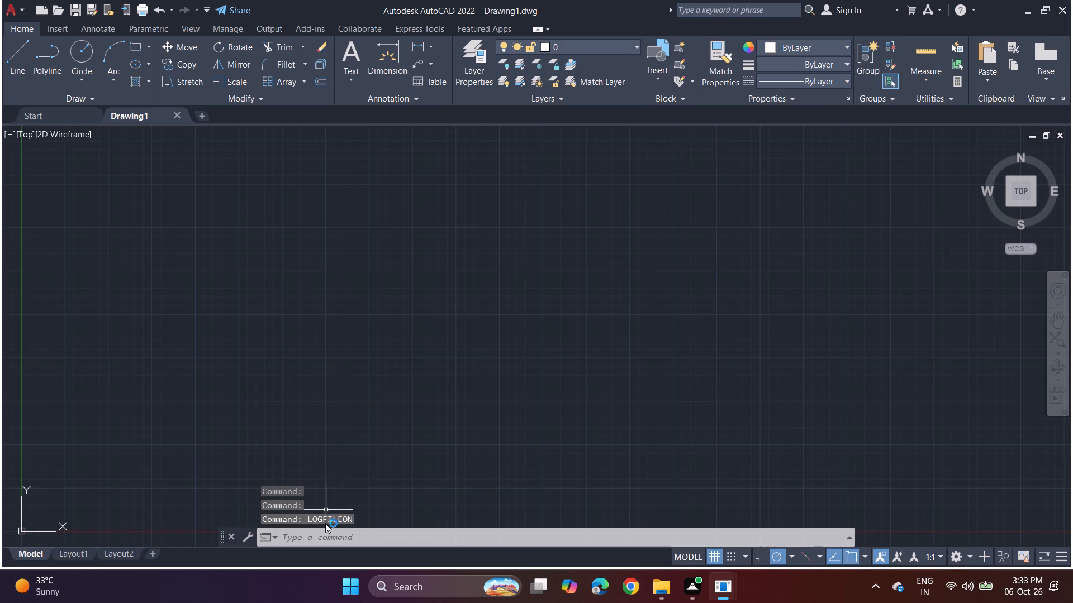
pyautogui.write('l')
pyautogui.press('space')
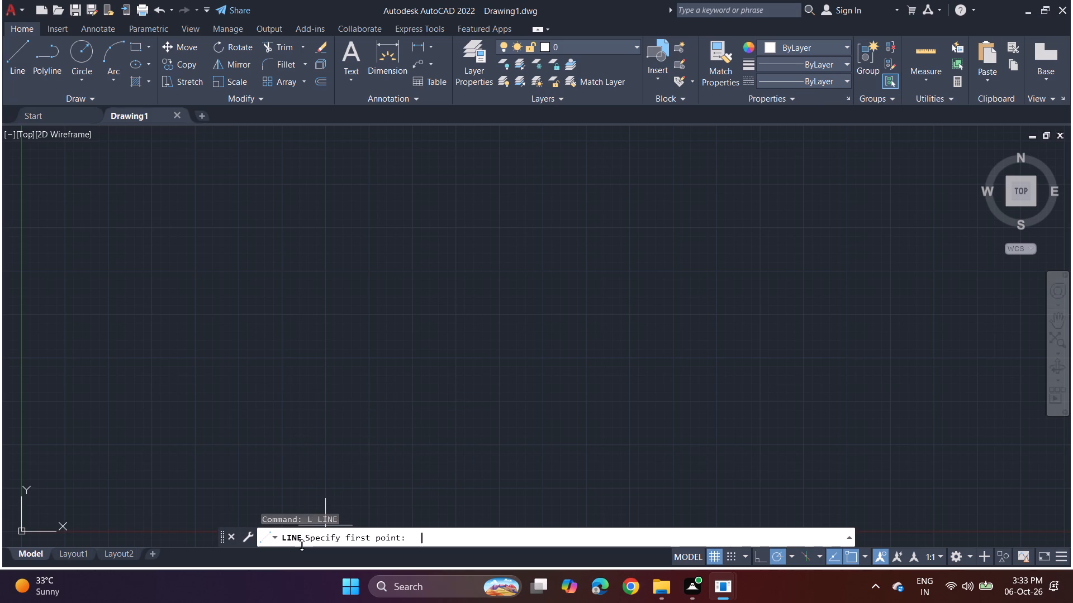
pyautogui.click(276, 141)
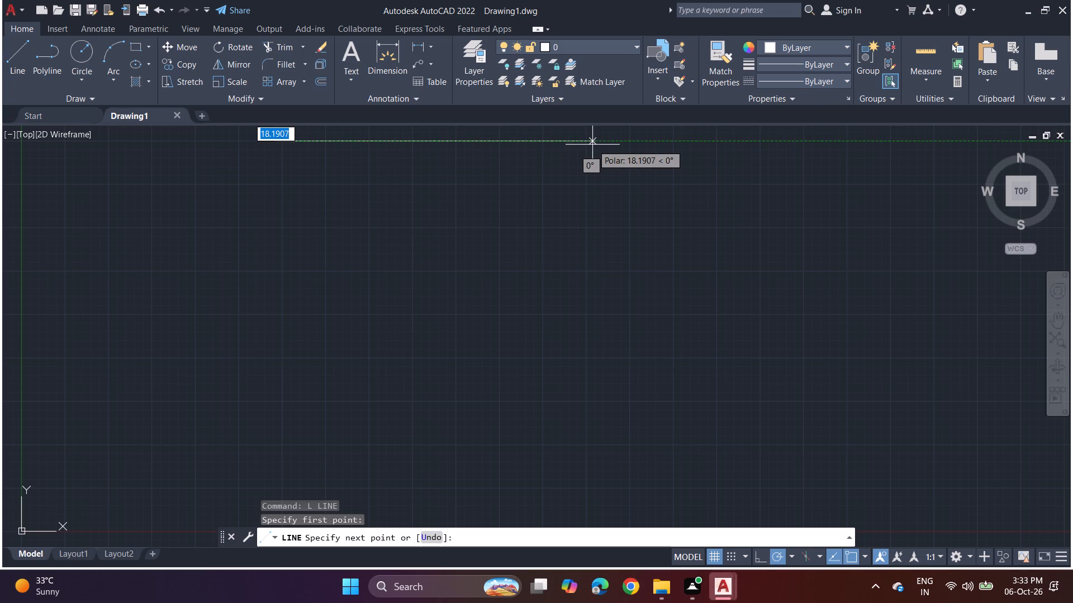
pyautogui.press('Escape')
# Set the drawing's length units to Architectural with a precision of 0'-0".
pyautogui.write('un')
pyautogui.click(663, 175)
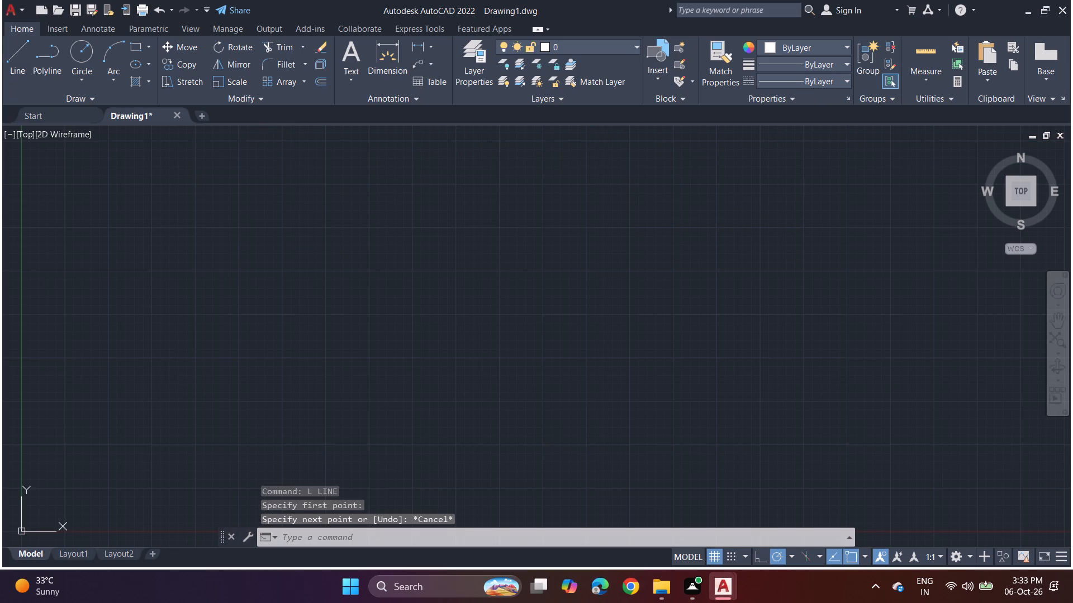
pyautogui.click(455, 192)
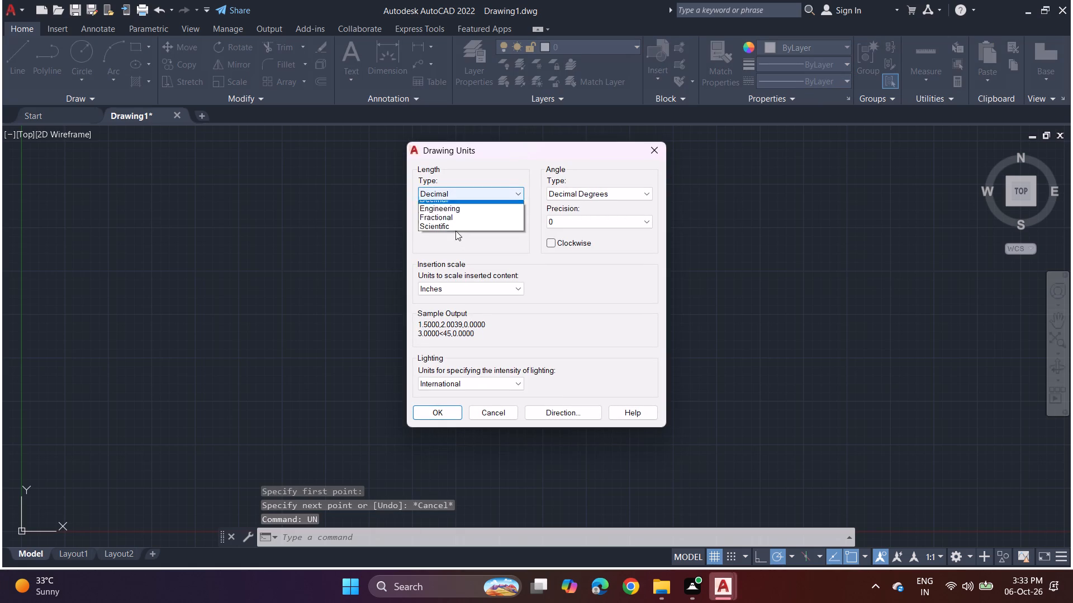
pyautogui.click(462, 202)
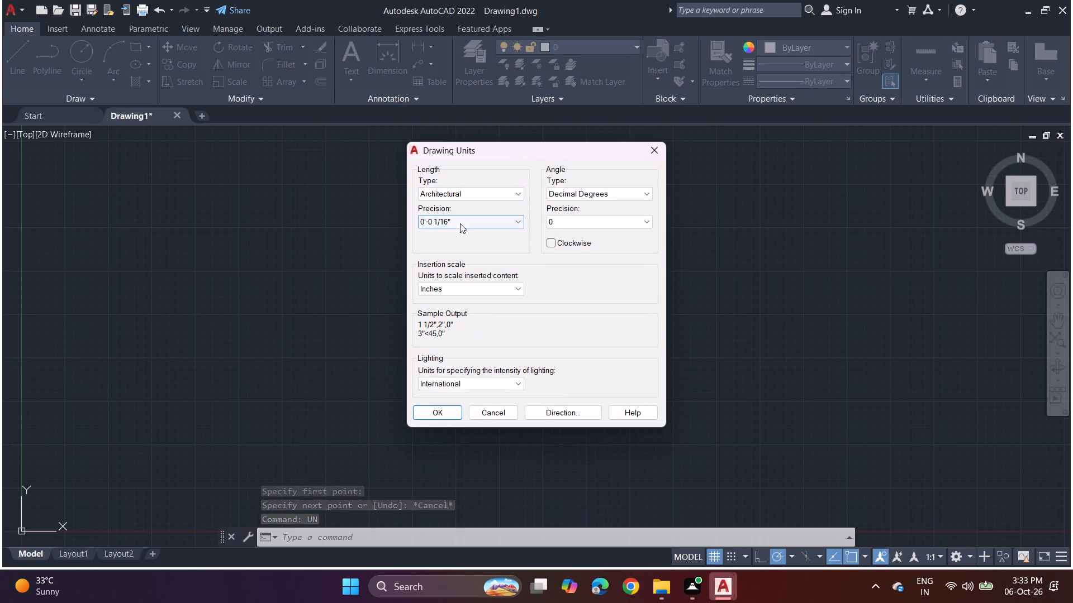
pyautogui.click(459, 223)
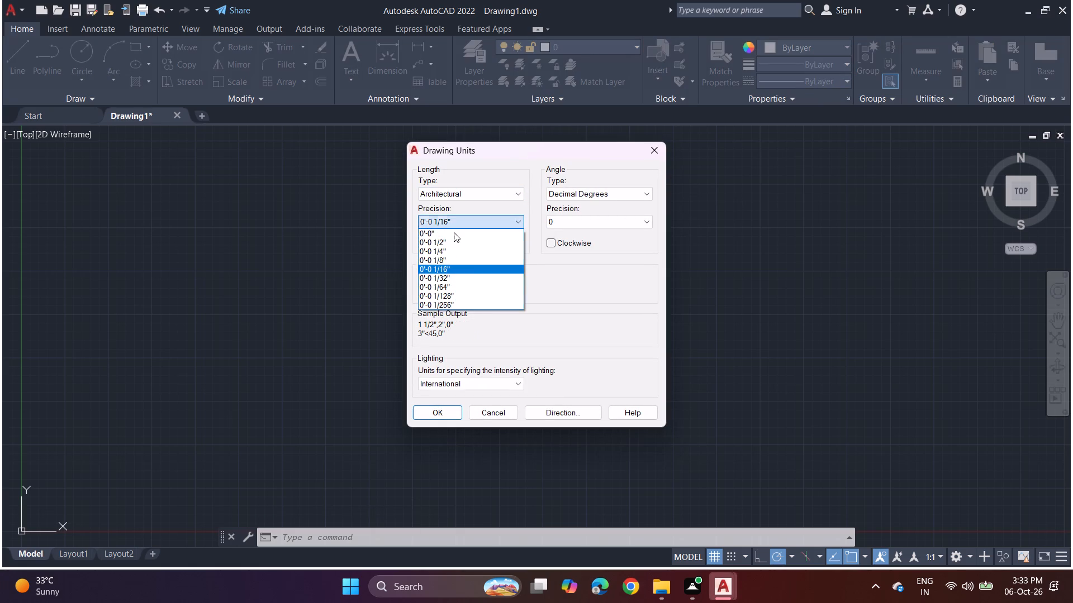
pyautogui.click(454, 232)
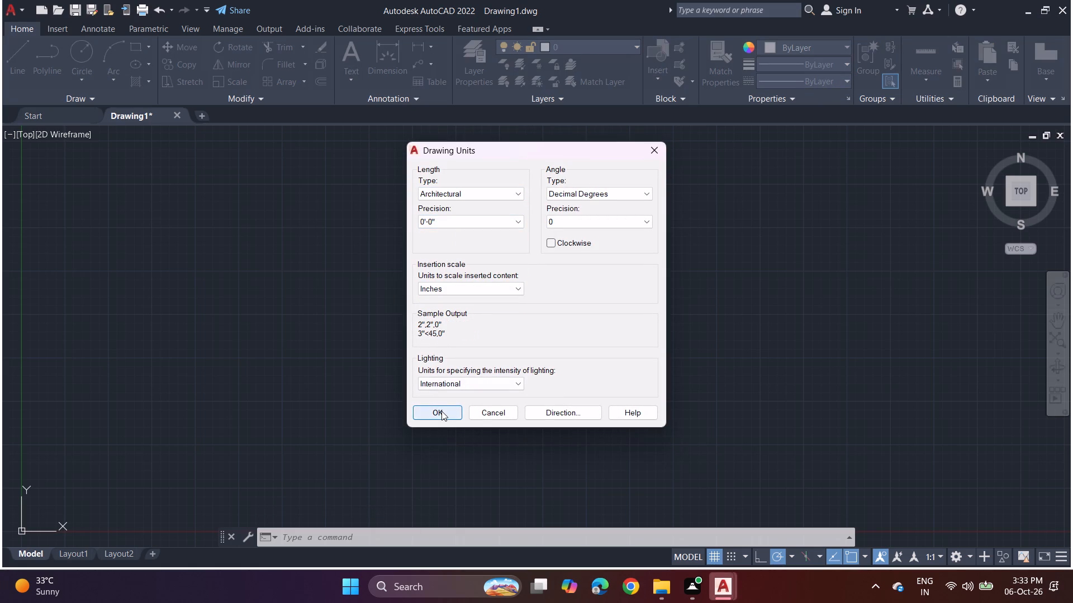
pyautogui.click(441, 411)
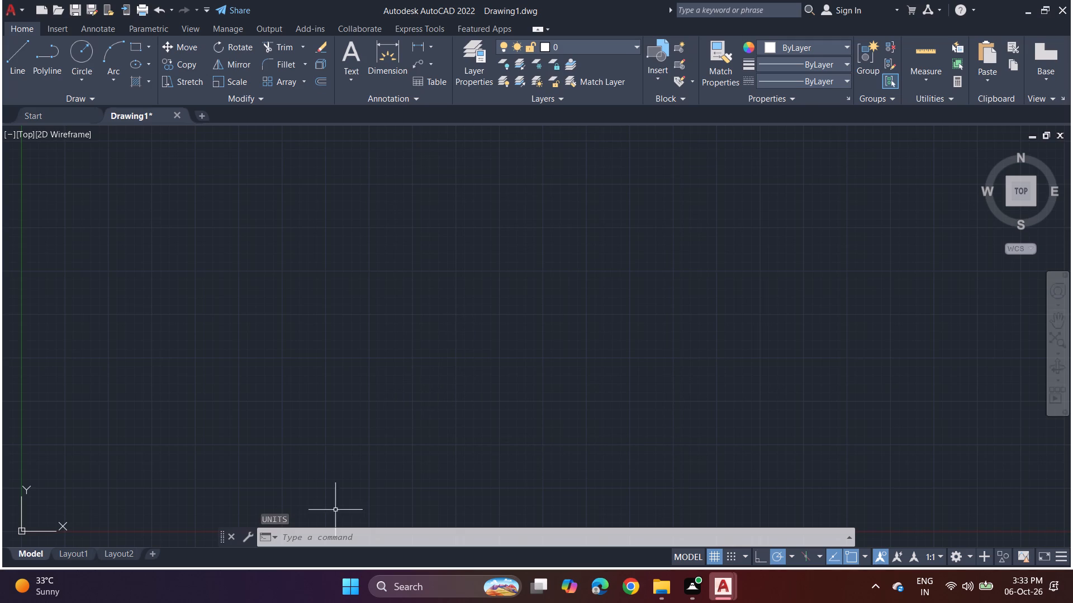
# Modify the Standard dimension style so its primary linear units are Architectural with 0'-0" precision.
pyautogui.write('d')
pyautogui.press('space')
pyautogui.click(690, 258)
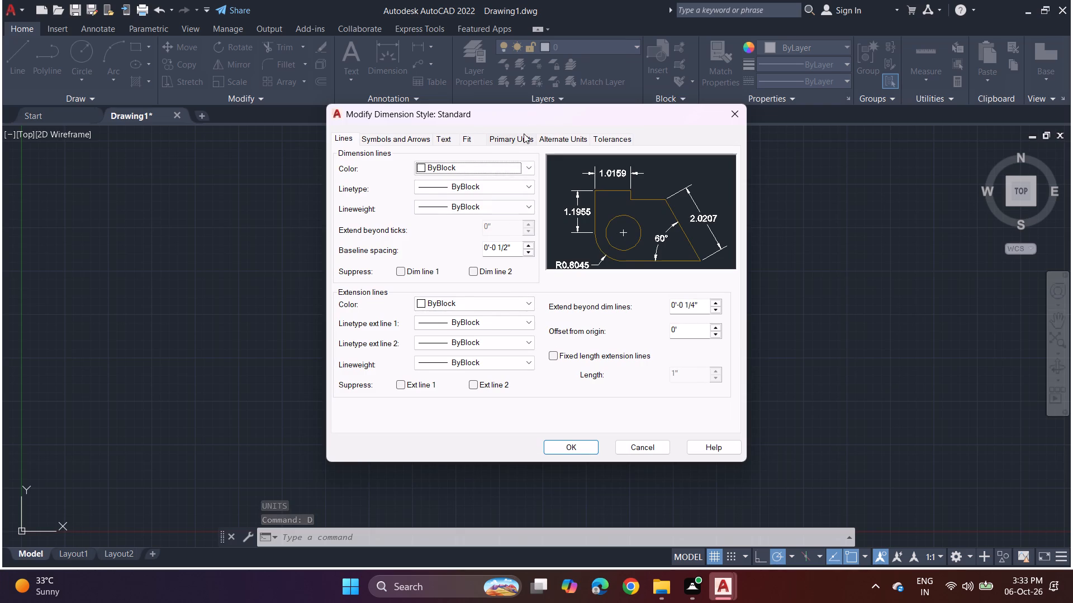
pyautogui.click(524, 133)
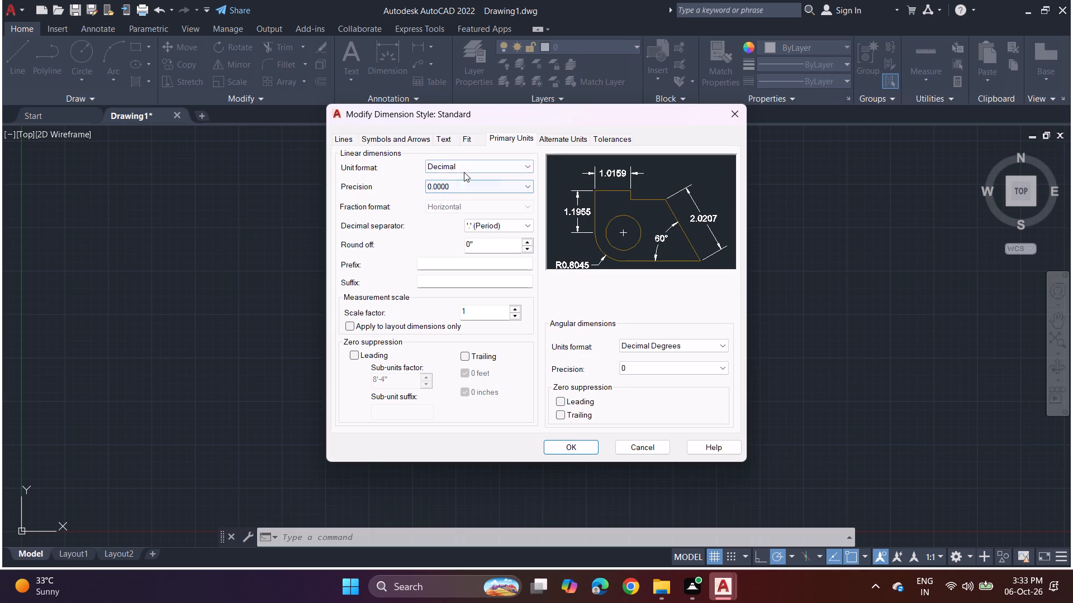
pyautogui.click(469, 162)
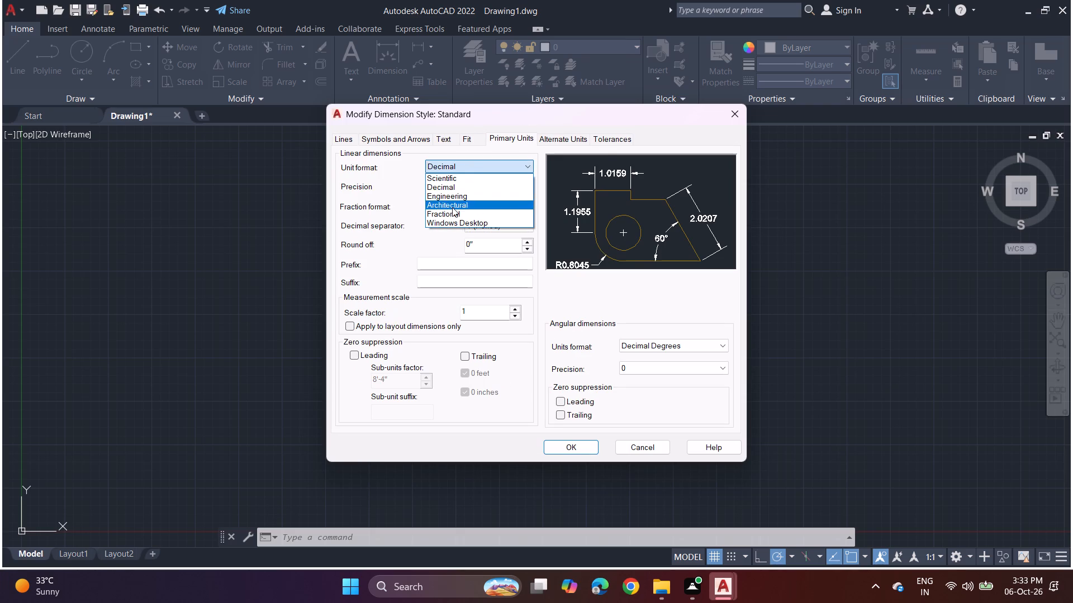
pyautogui.click(452, 207)
pyautogui.click(464, 190)
pyautogui.click(459, 191)
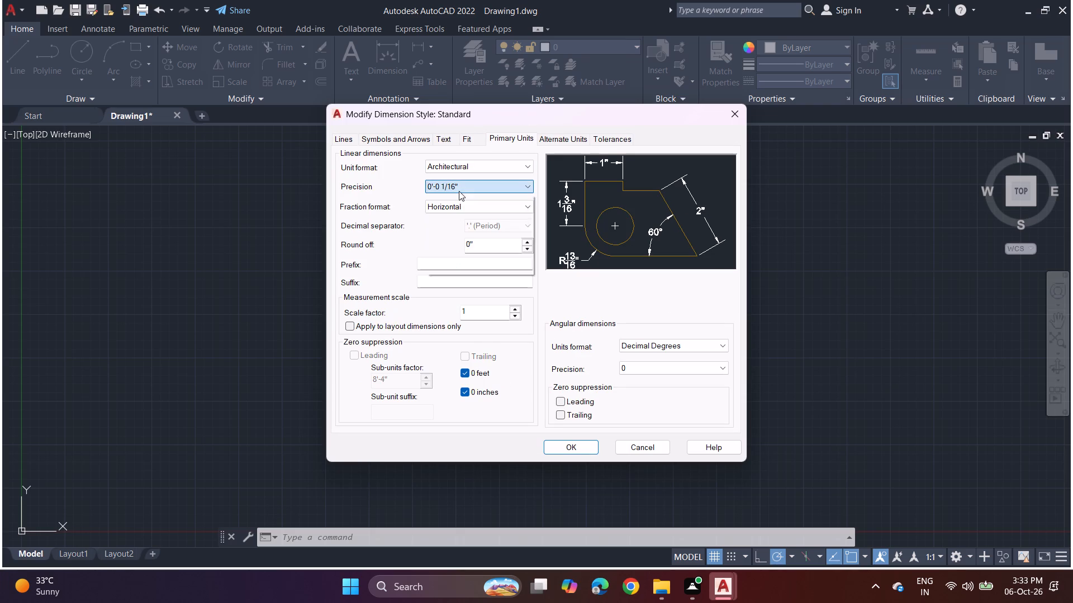
pyautogui.click(477, 181)
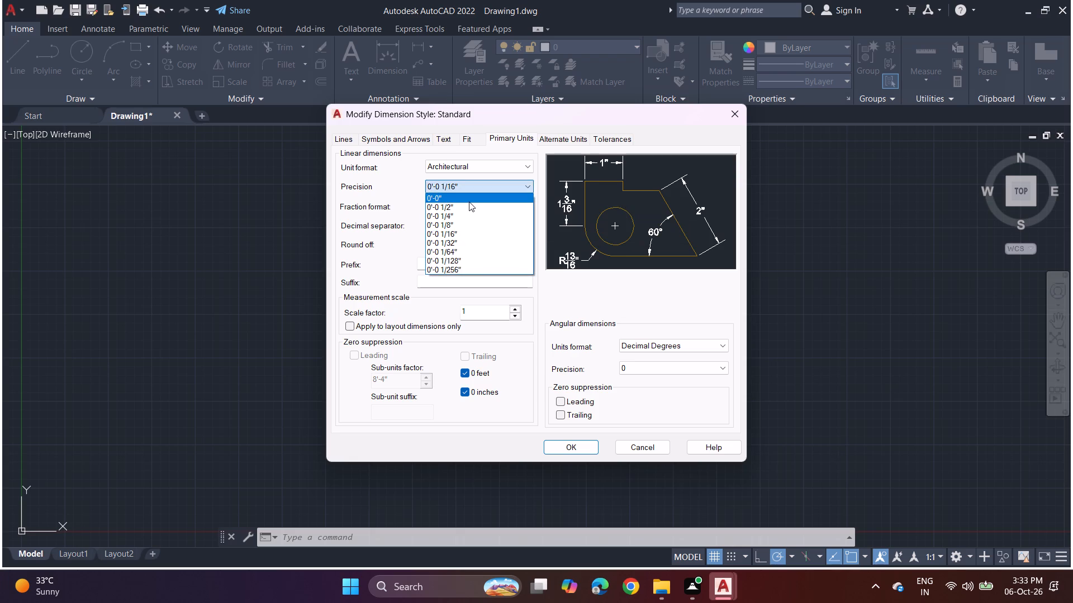
pyautogui.click(469, 202)
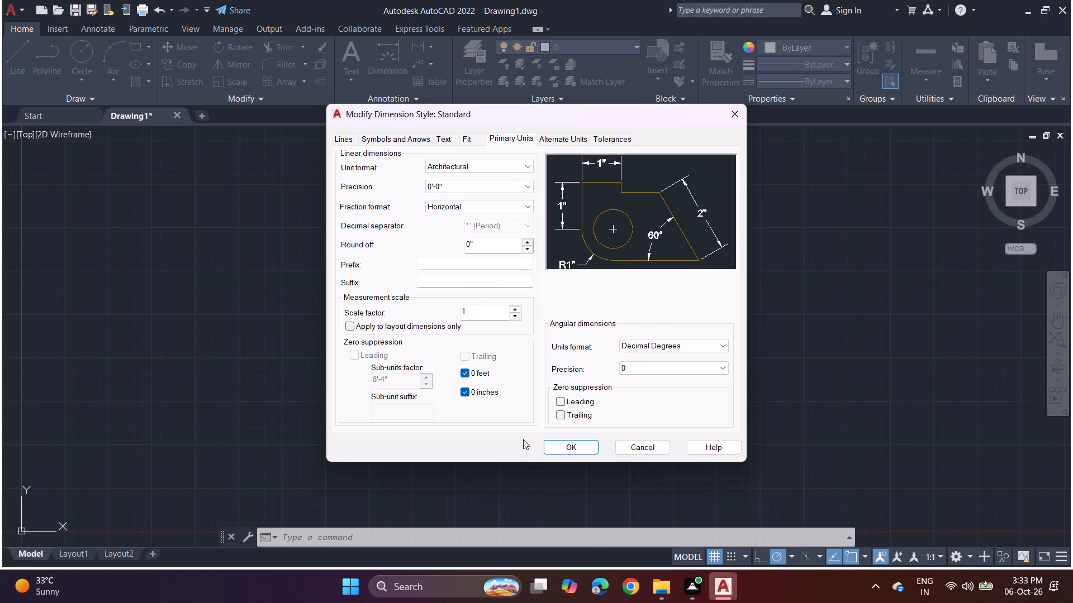
pyautogui.click(554, 446)
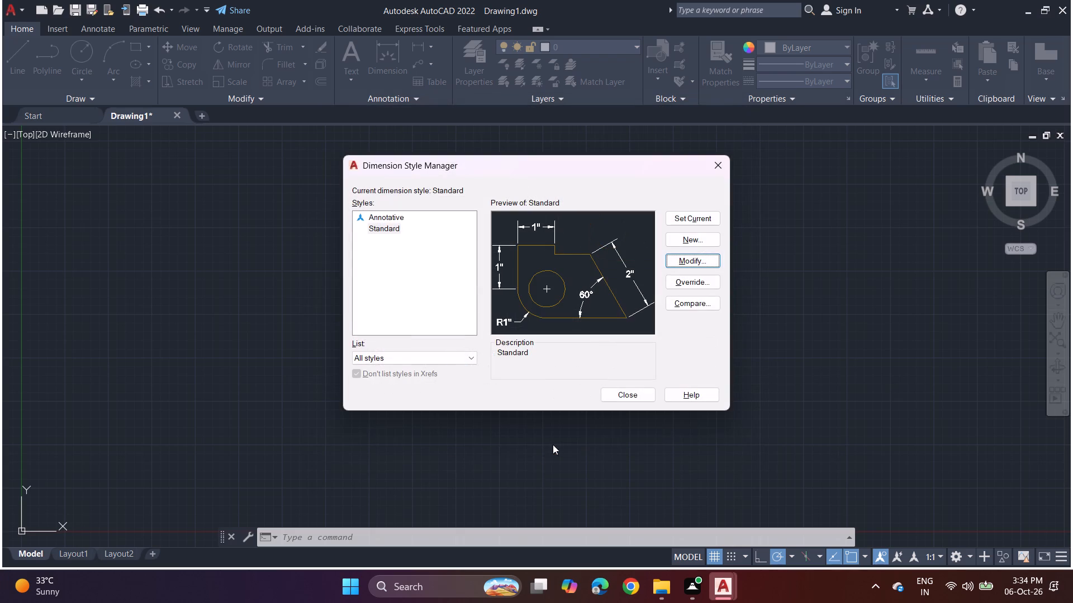
pyautogui.click(623, 389)
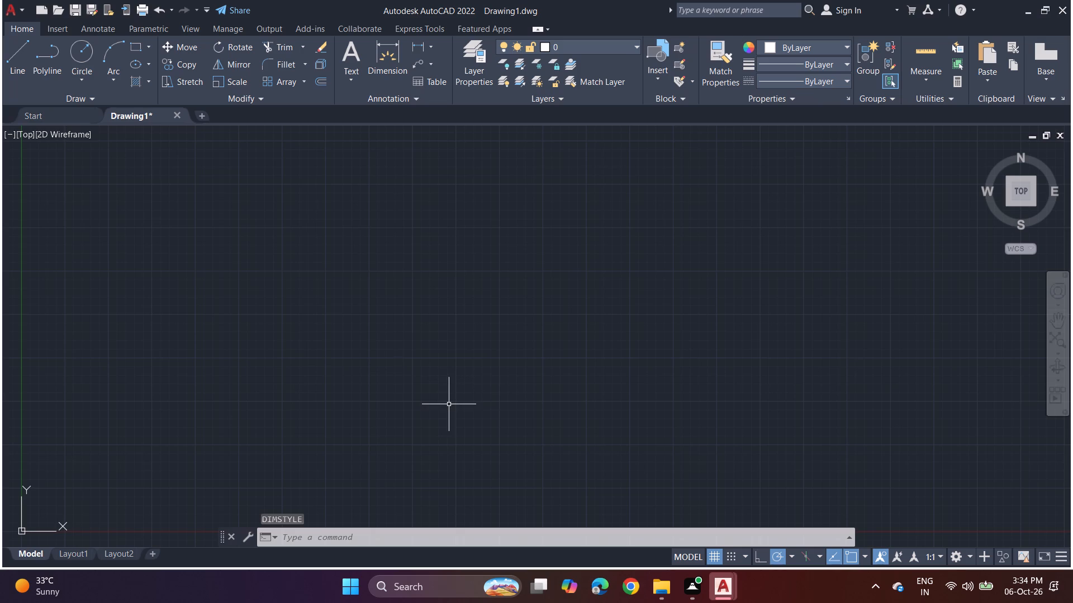
# Draw a horizontal line 30' long as the first edge in the empty drawing.
pyautogui.press('l')
pyautogui.press('space')
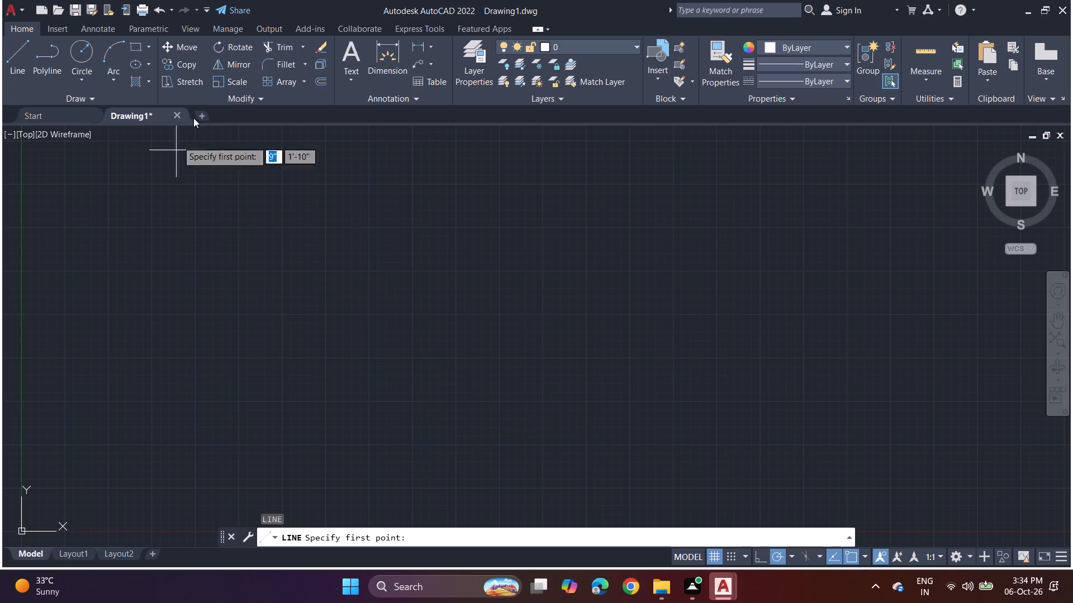
pyautogui.click(272, 161)
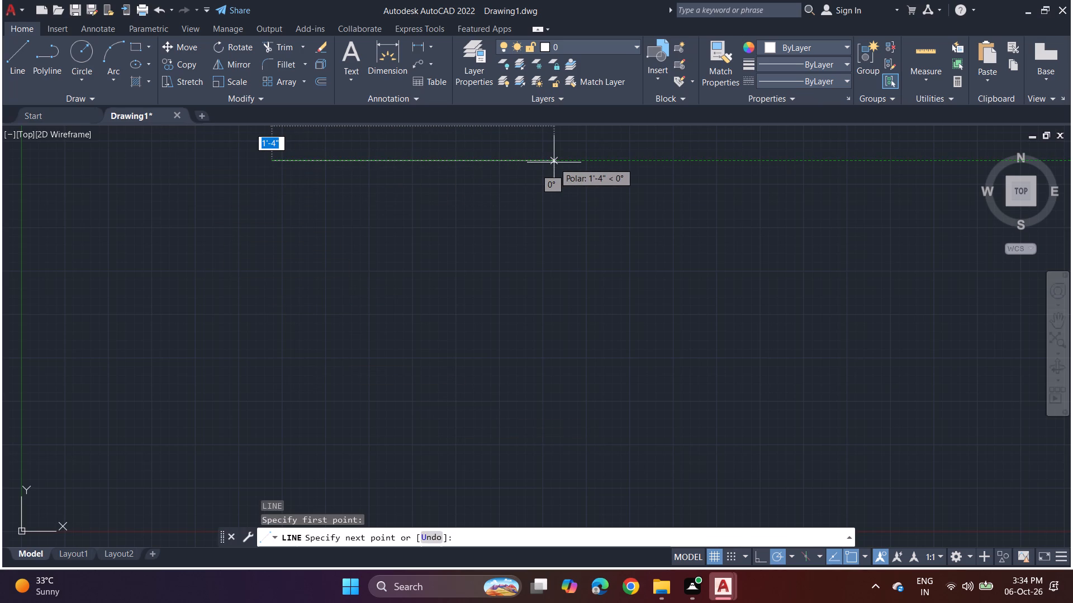
pyautogui.write("30'")
pyautogui.press('Return')
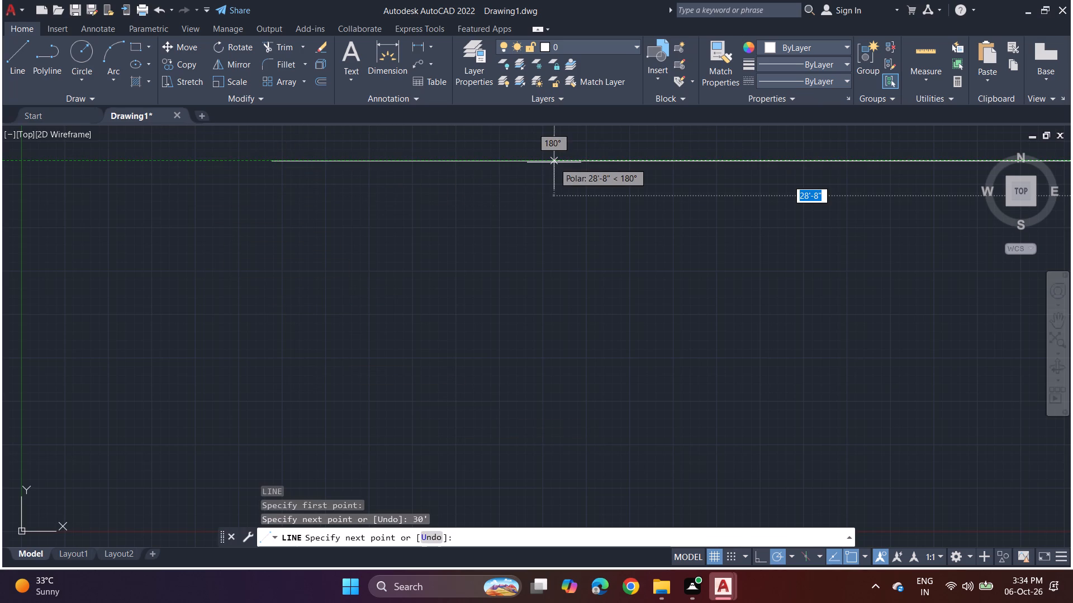
pyautogui.scroll(-5, 718, 271)
pyautogui.moveTo(718, 271); pyautogui.dragTo(331, 273, button='middle')
pyautogui.moveTo(685, 266); pyautogui.dragTo(299, 274, button='middle')
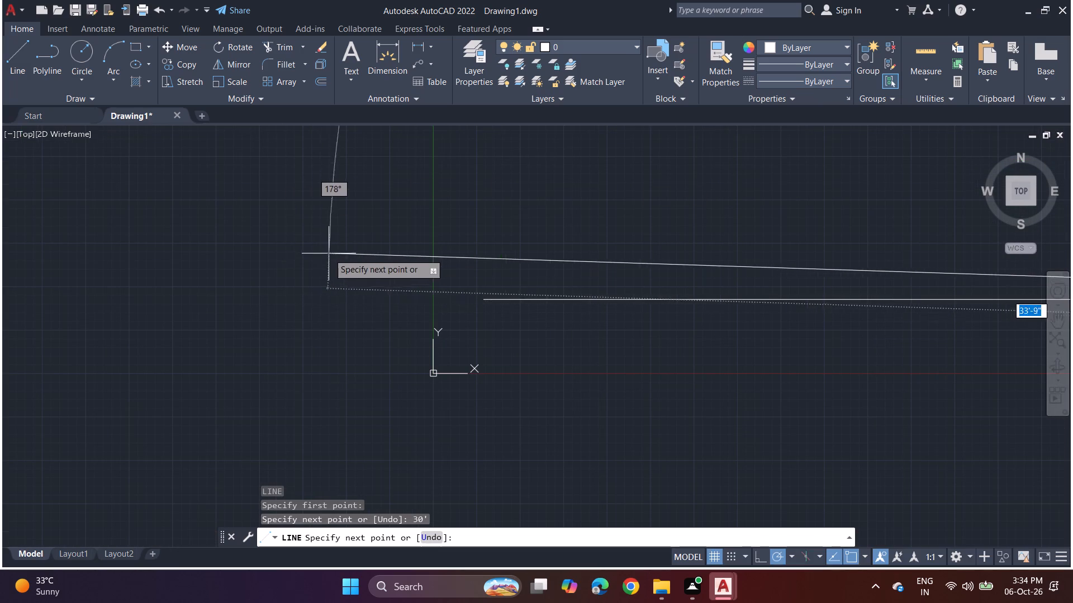
pyautogui.press('space')
# Move the UCS origin well away from the 30' line, to the lower left of the drawing area.
pyautogui.moveTo(610, 258); pyautogui.dragTo(258, 238, button='middle')
pyautogui.scroll(-3, 257, 238)
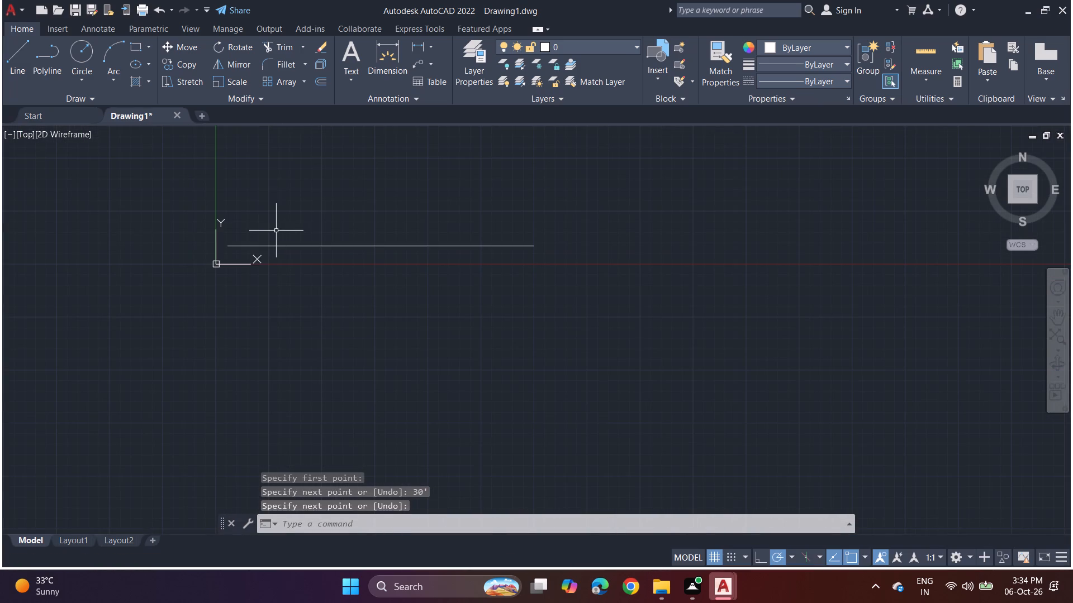
pyautogui.doubleClick(216, 264)
pyautogui.moveTo(216, 264); pyautogui.dragTo(200, 284)
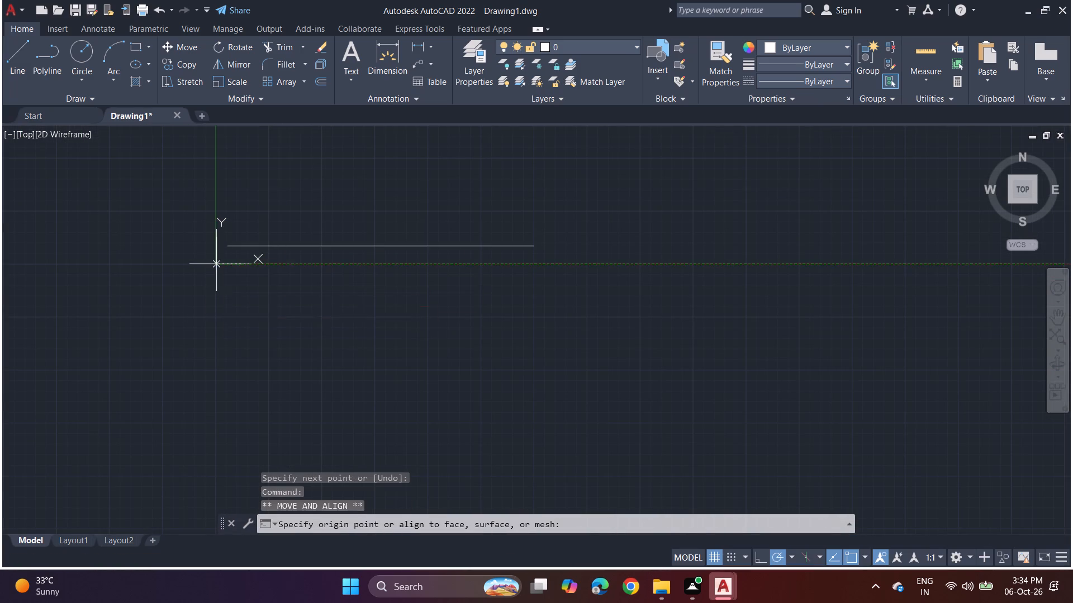
pyautogui.moveTo(200, 284); pyautogui.dragTo(94, 425)
pyautogui.scroll(-3, 102, 414)
pyautogui.moveTo(106, 412); pyautogui.dragTo(353, 139, button='middle')
pyautogui.click(35, 489)
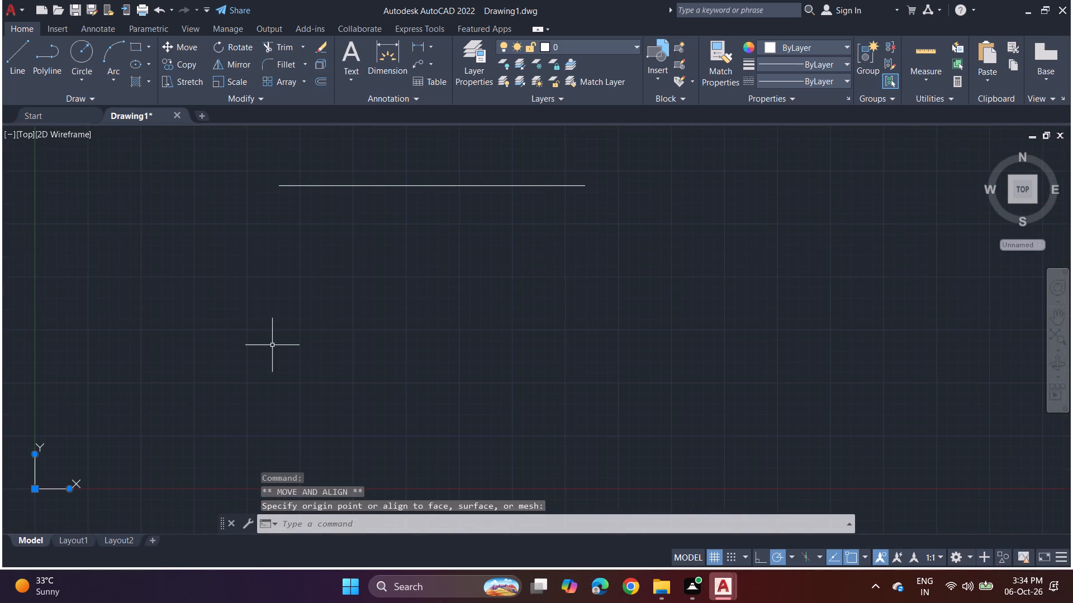
pyautogui.scroll(-3, 273, 343)
pyautogui.moveTo(280, 334); pyautogui.dragTo(372, 203, button='middle')
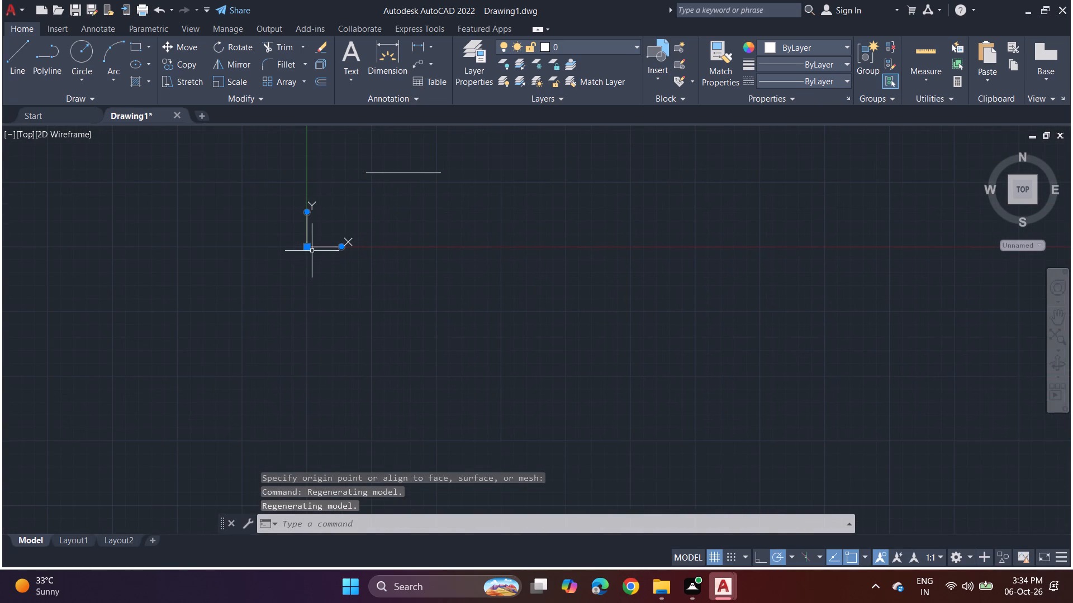
pyautogui.click(306, 246)
pyautogui.click(26, 502)
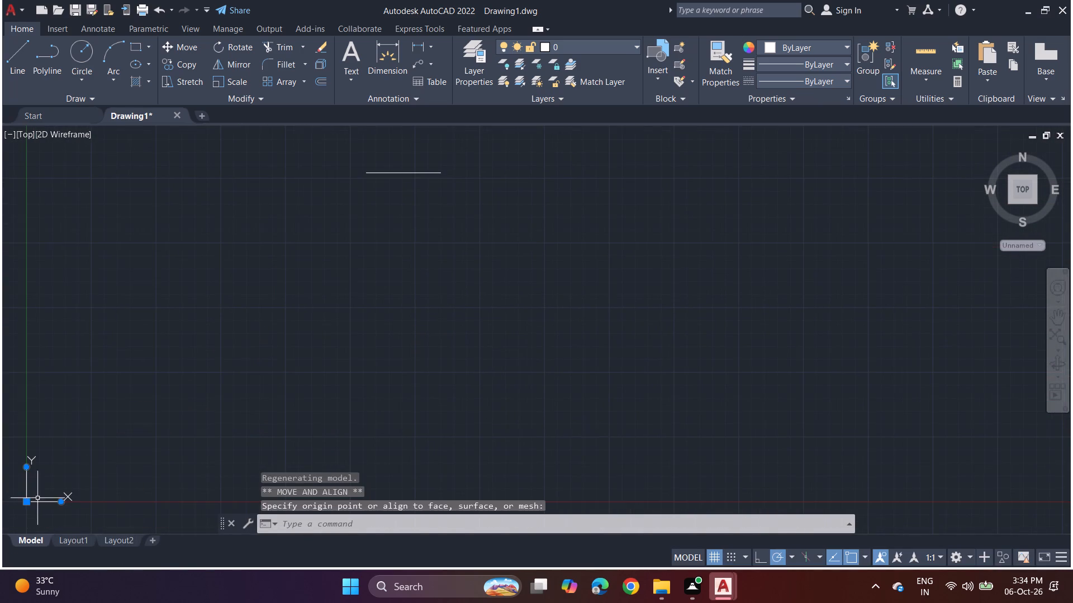
# Offset the 30' horizontal line 9" downward to form the top wall's second face.
pyautogui.scroll(2, 387, 198)
pyautogui.moveTo(388, 164); pyautogui.dragTo(390, 305, button='middle')
pyautogui.scroll(3, 399, 290)
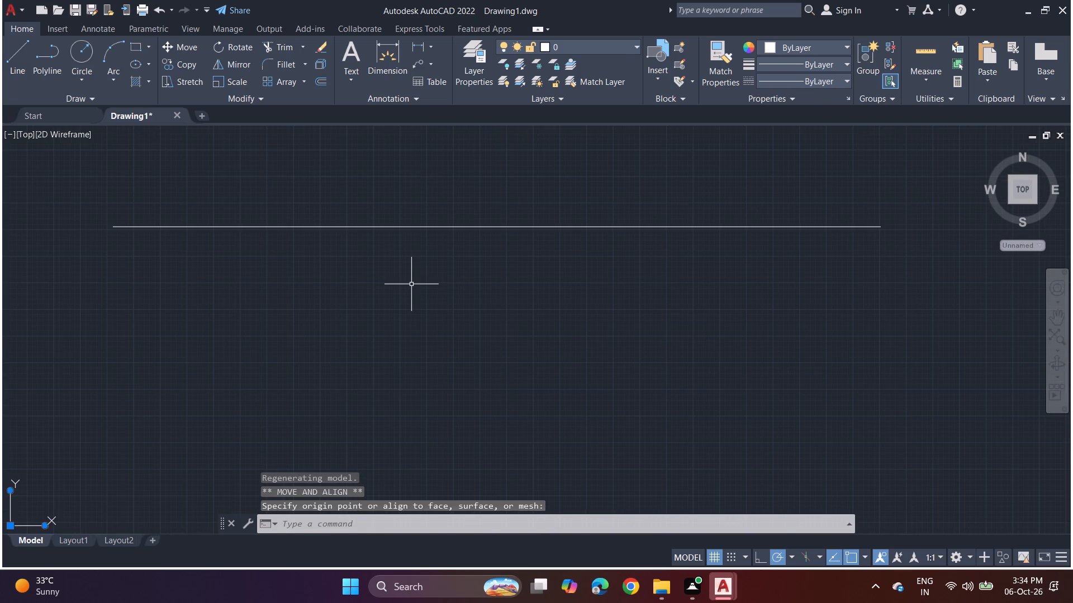
pyautogui.write('off')
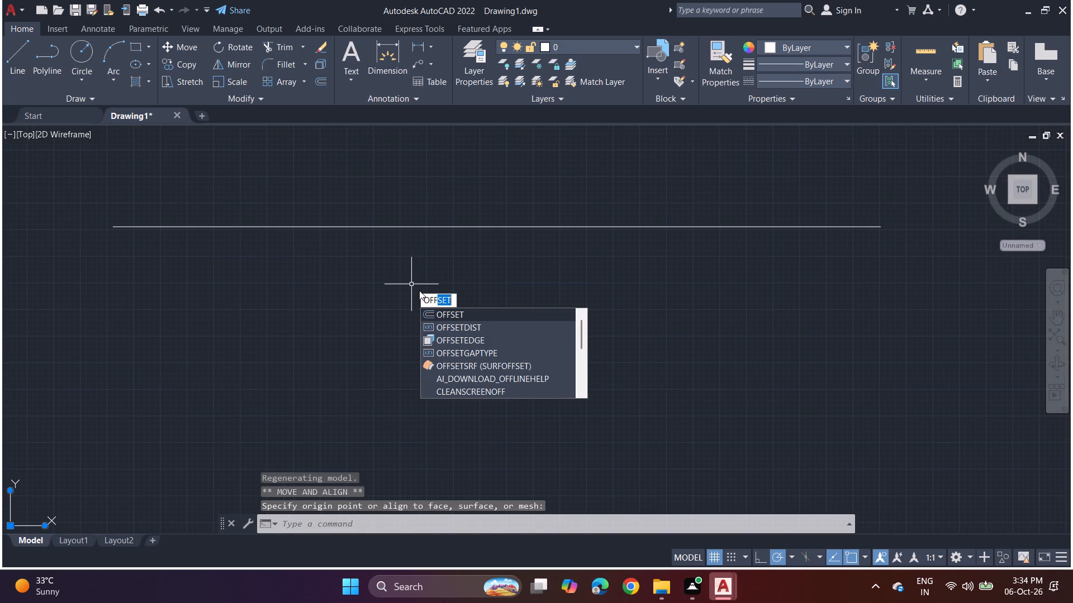
pyautogui.click(473, 317)
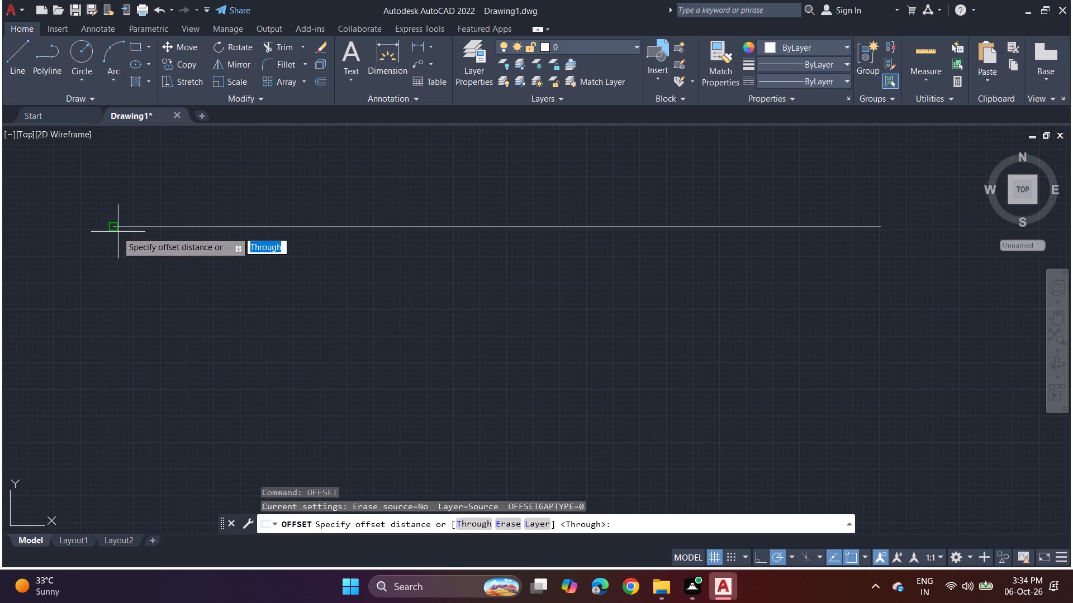
pyautogui.click(111, 230)
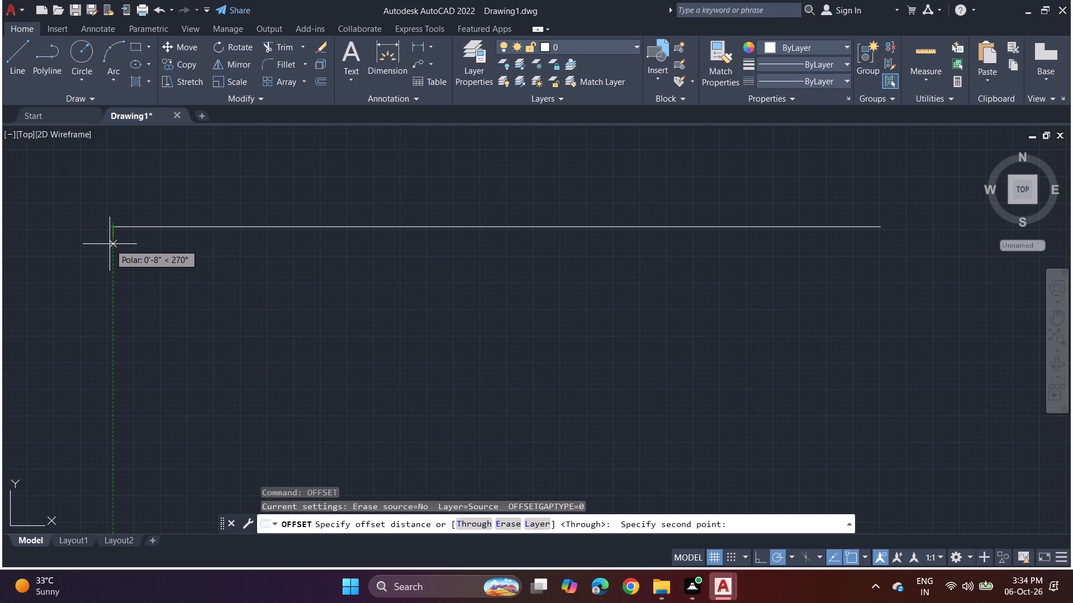
pyautogui.press('9')
pyautogui.press('Return')
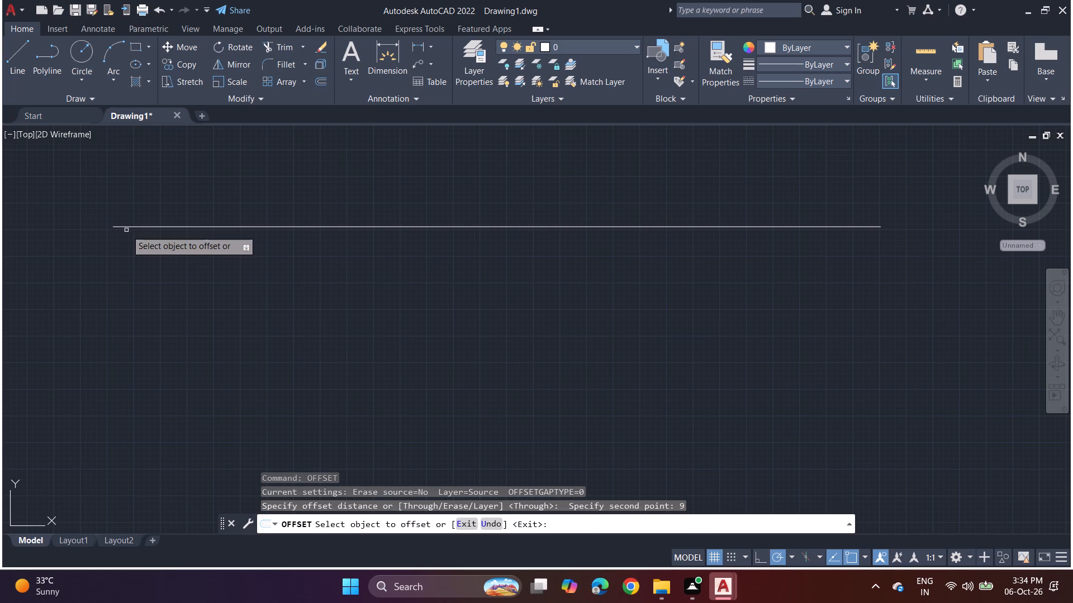
pyautogui.click(286, 228)
pyautogui.click(286, 240)
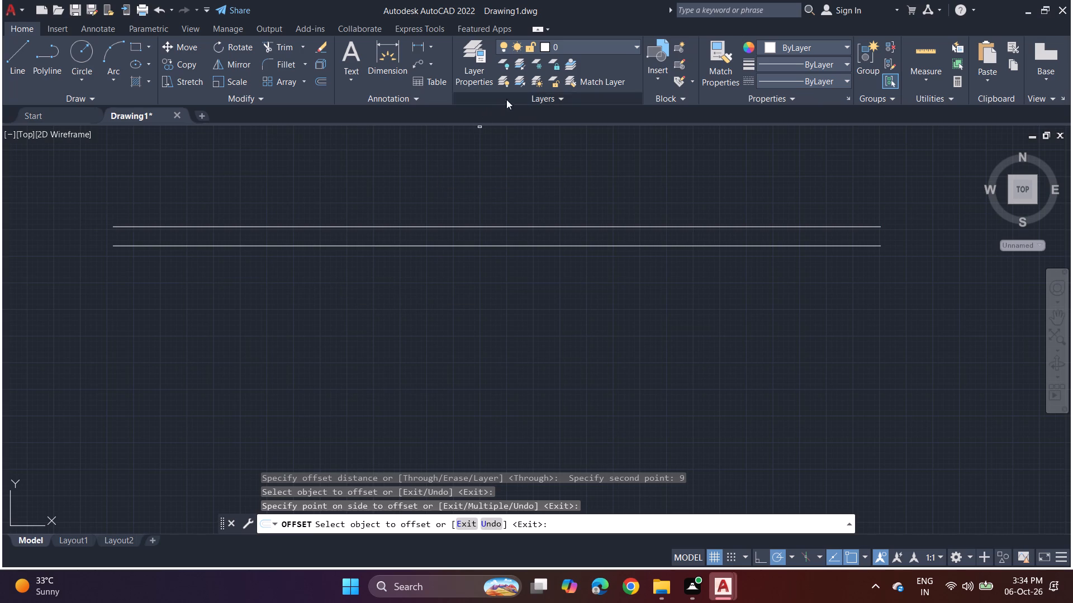
# Draw the side wall from the top line's left end: 42' down, 9" to the right, and back up to the offset line.
pyautogui.click(15, 67)
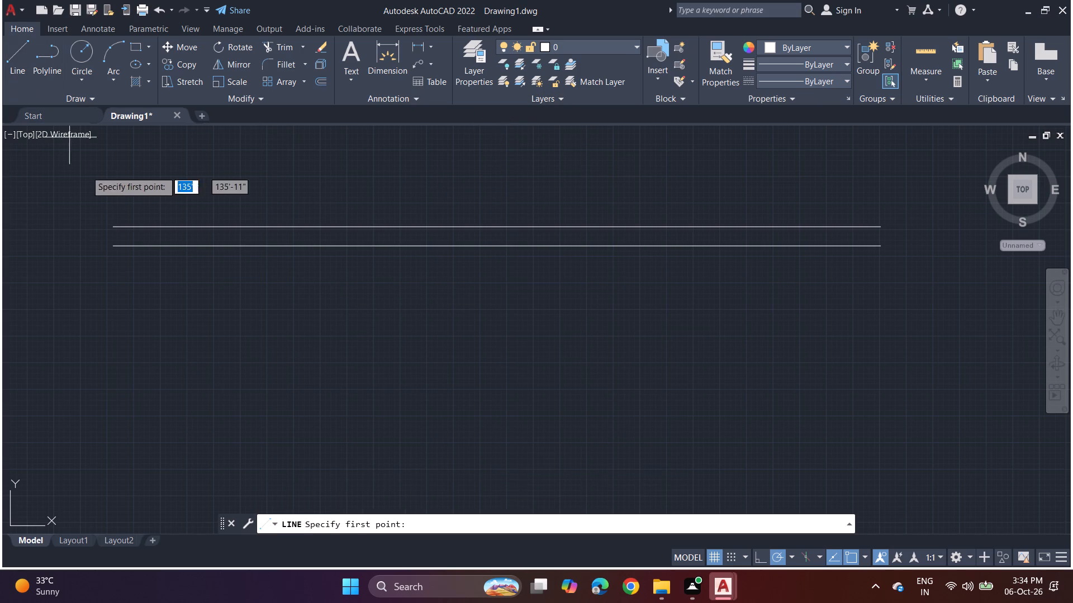
pyautogui.click(113, 228)
pyautogui.scroll(-3, 122, 361)
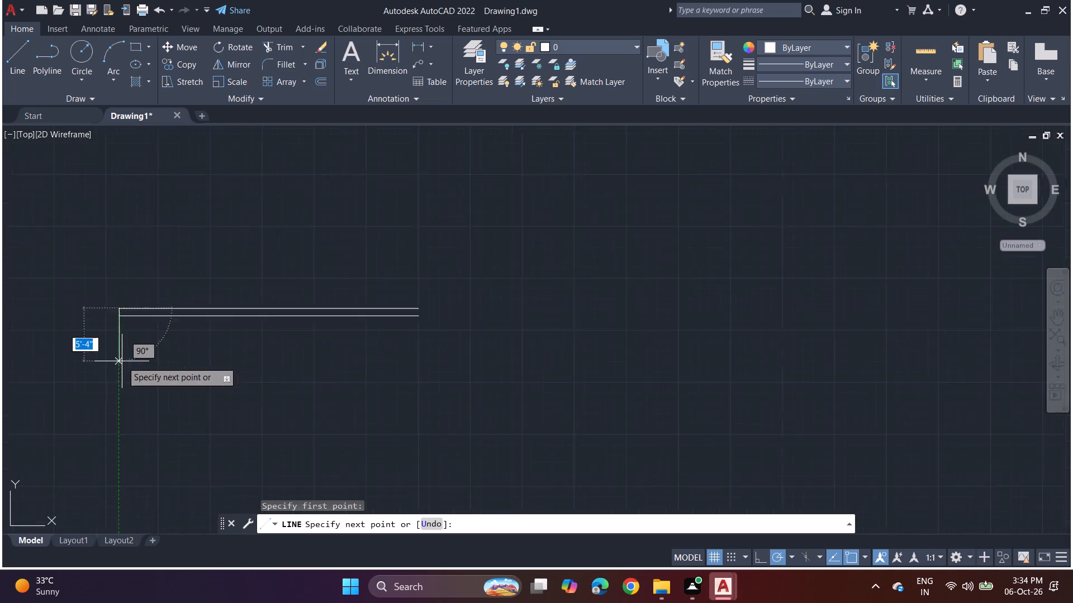
pyautogui.moveTo(120, 360); pyautogui.dragTo(221, 82, button='middle')
pyautogui.moveTo(233, 212); pyautogui.dragTo(222, 266, button='middle')
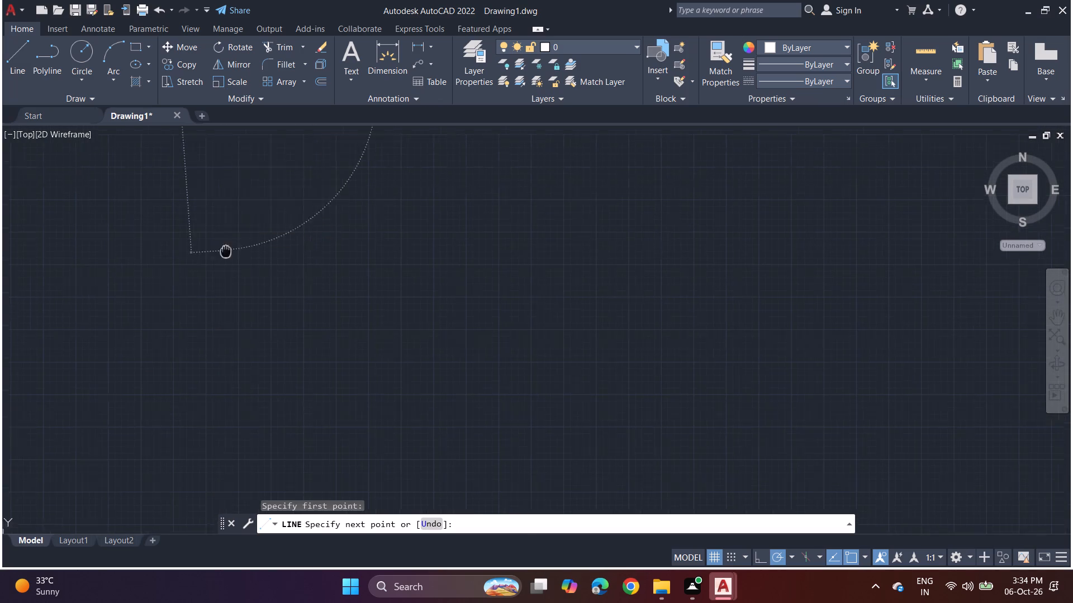
pyautogui.moveTo(222, 266); pyautogui.dragTo(203, 376, button='middle')
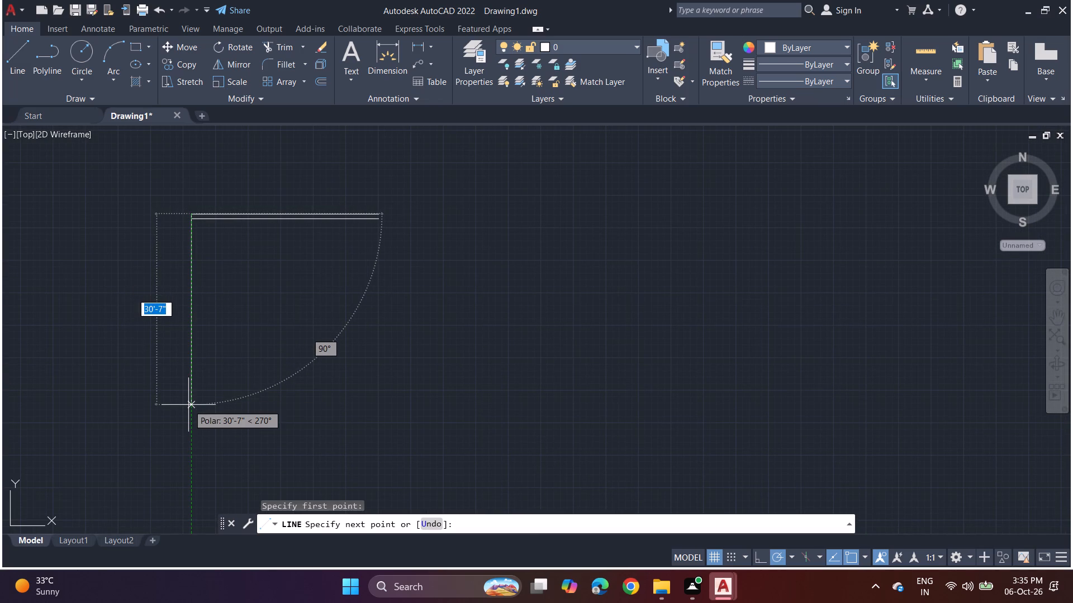
pyautogui.write("42'")
pyautogui.press('Return')
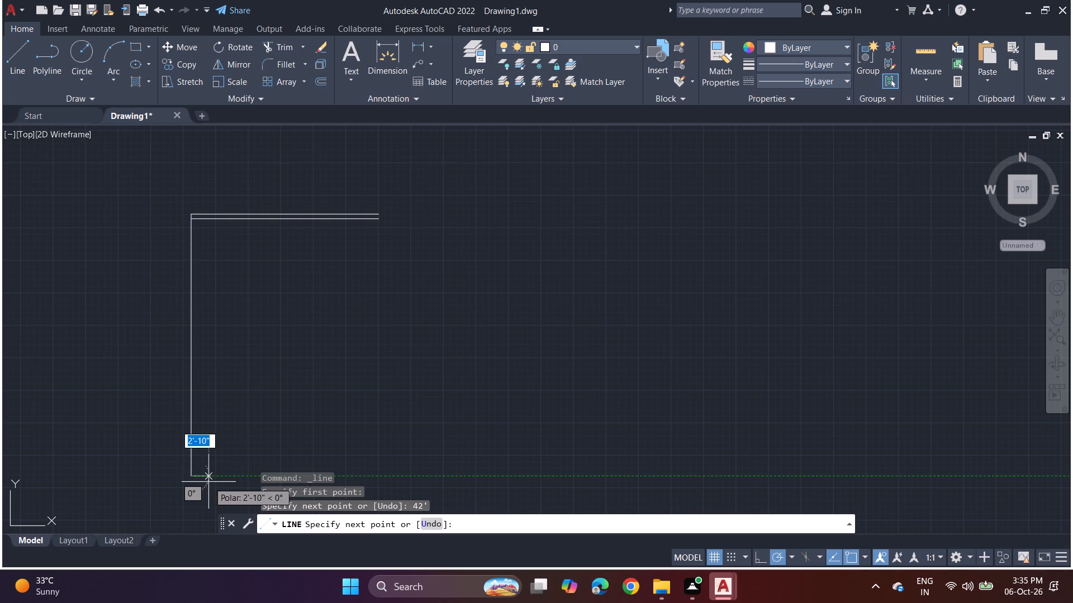
pyautogui.press('9')
pyautogui.press('Return')
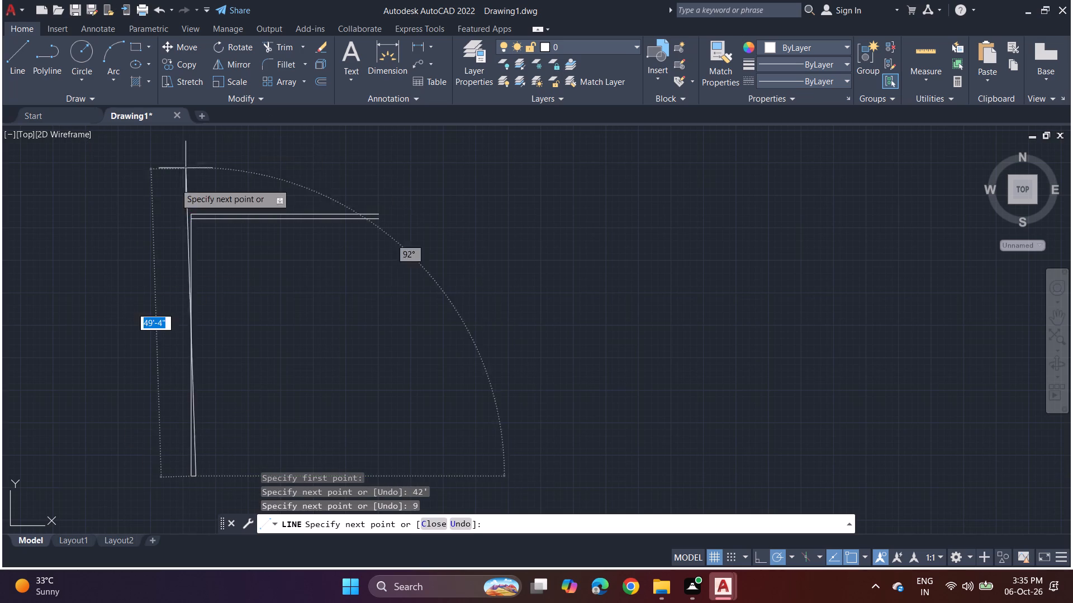
pyautogui.click(202, 220)
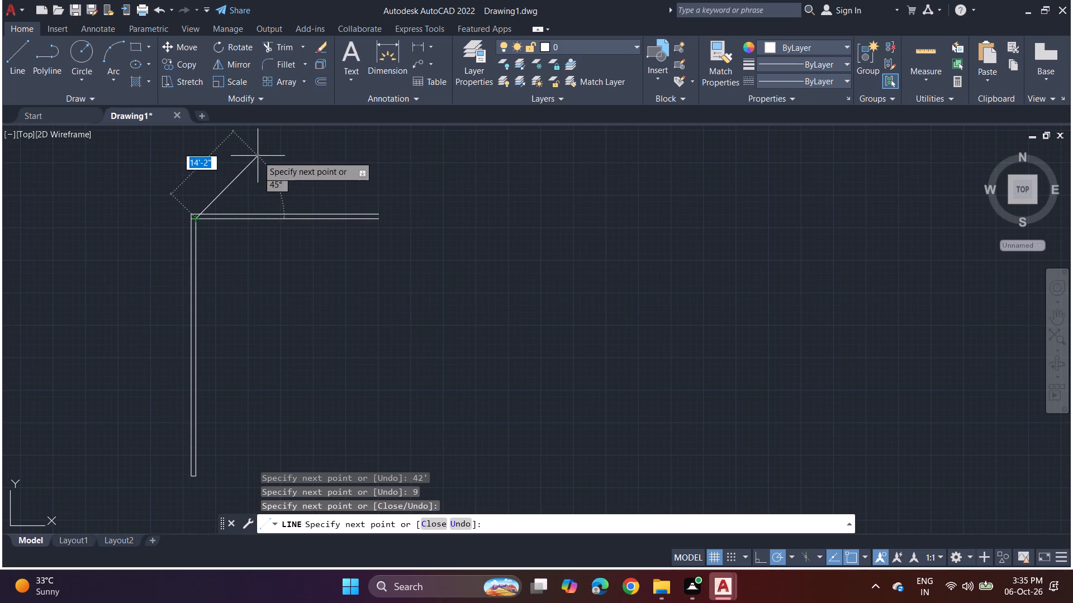
pyautogui.press('Return')
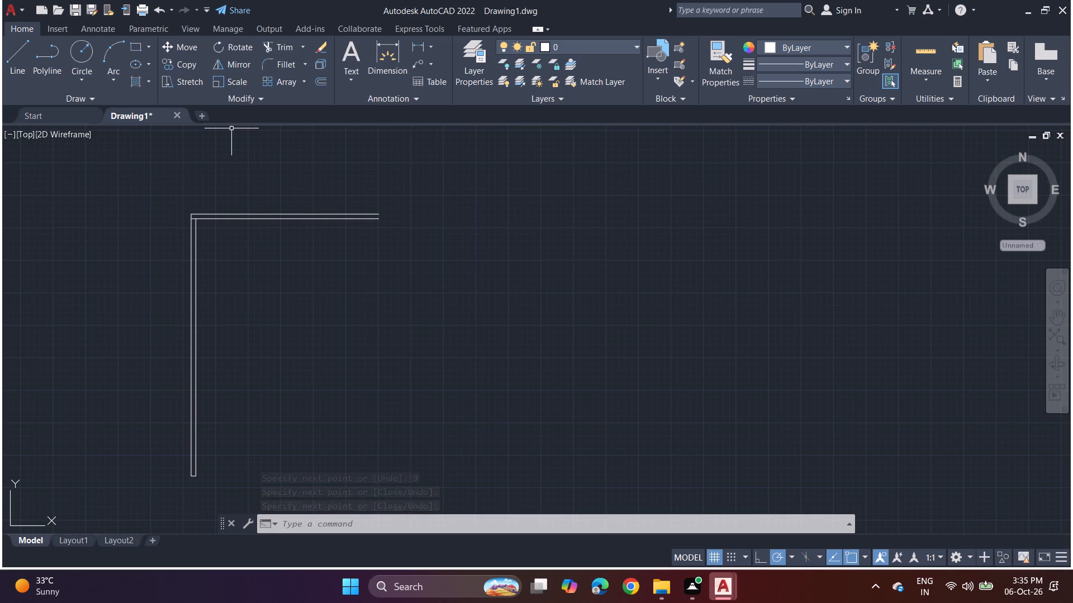
# From the inner top-left wall corner, draw a line 12' down along the wall's inner face and 11' horizontally to the right.
pyautogui.click(16, 56)
pyautogui.scroll(2, 272, 212)
pyautogui.moveTo(108, 259); pyautogui.dragTo(345, 222, button='middle')
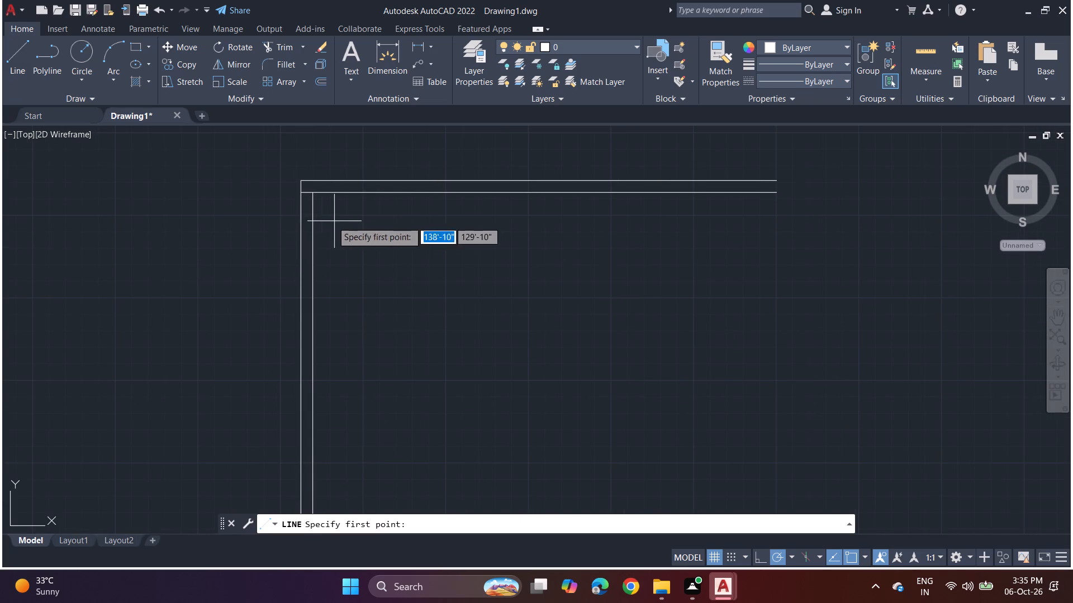
pyautogui.click(315, 194)
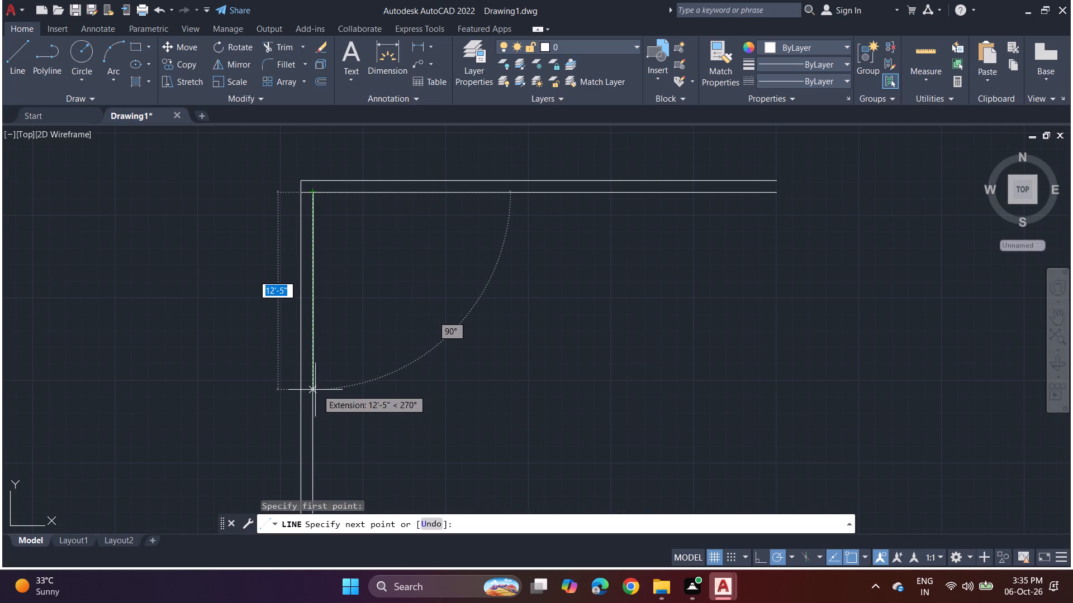
pyautogui.write('12')
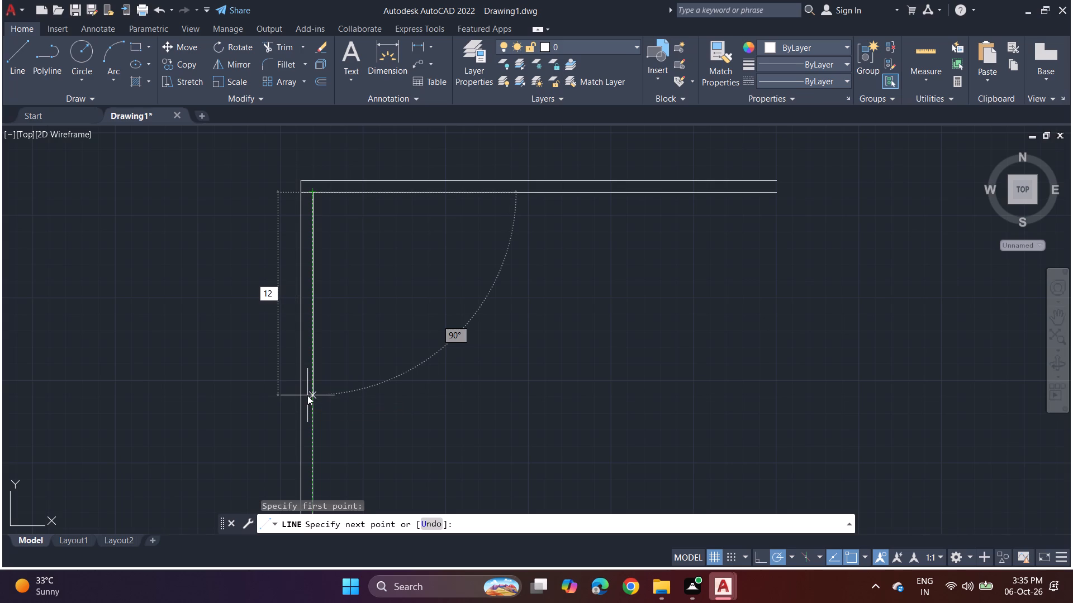
pyautogui.press("'")
pyautogui.press('Return')
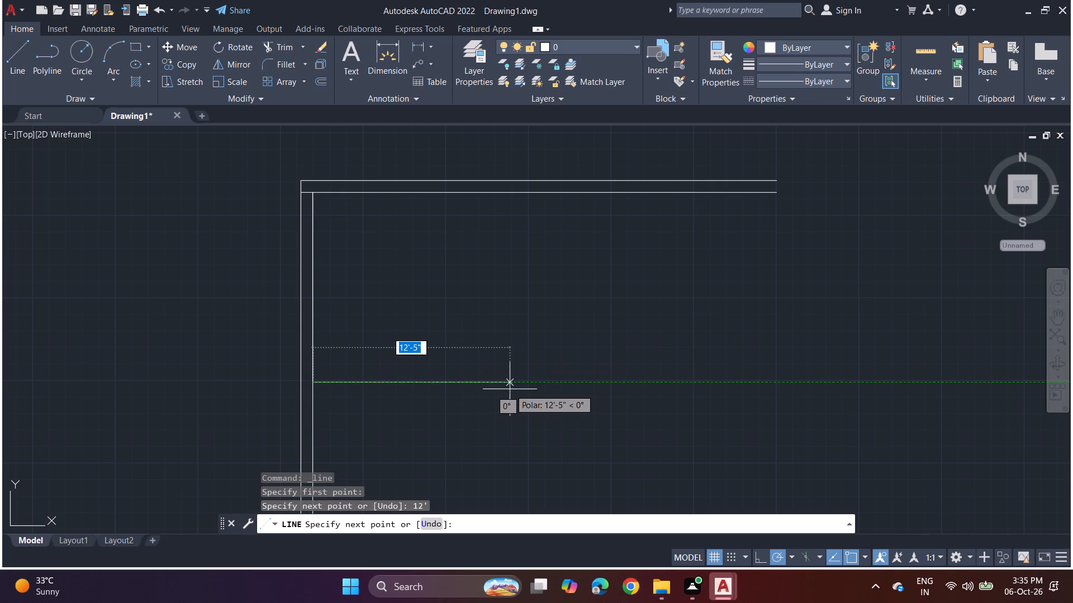
pyautogui.write("11'")
pyautogui.press('Return')
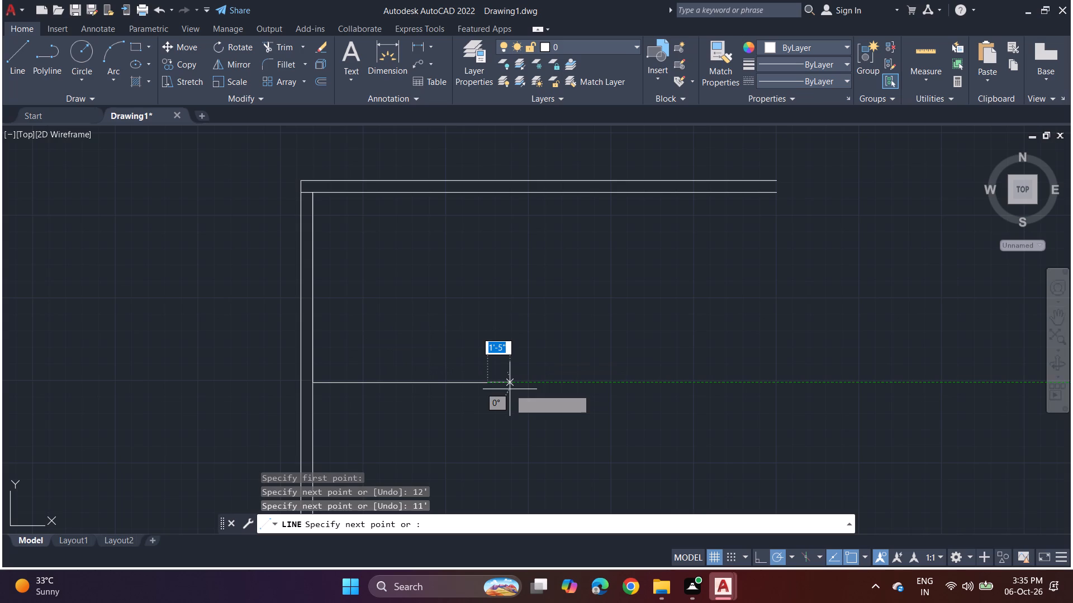
pyautogui.press('space')
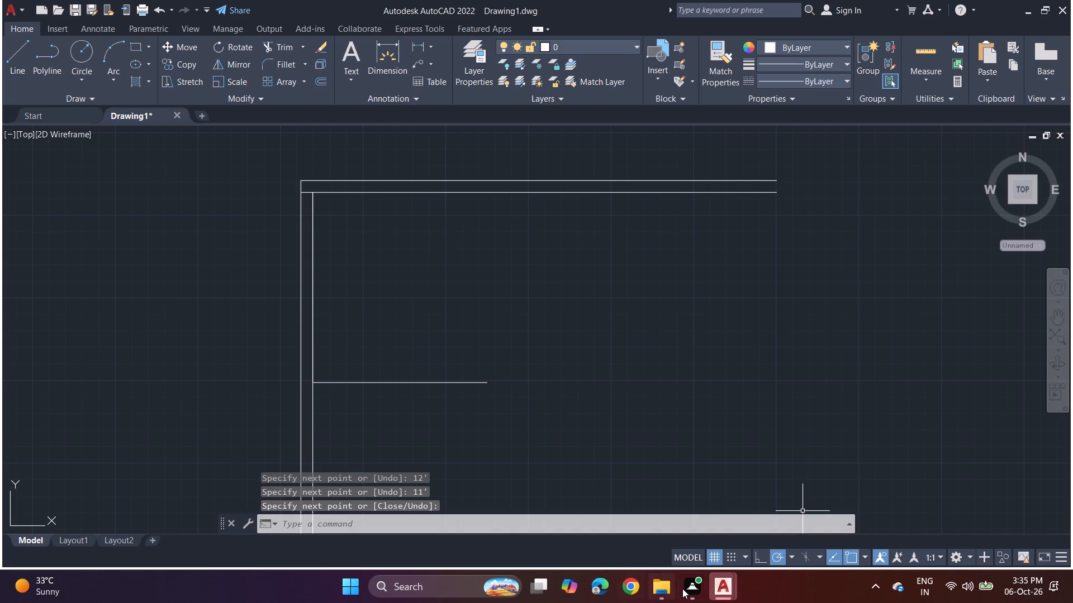
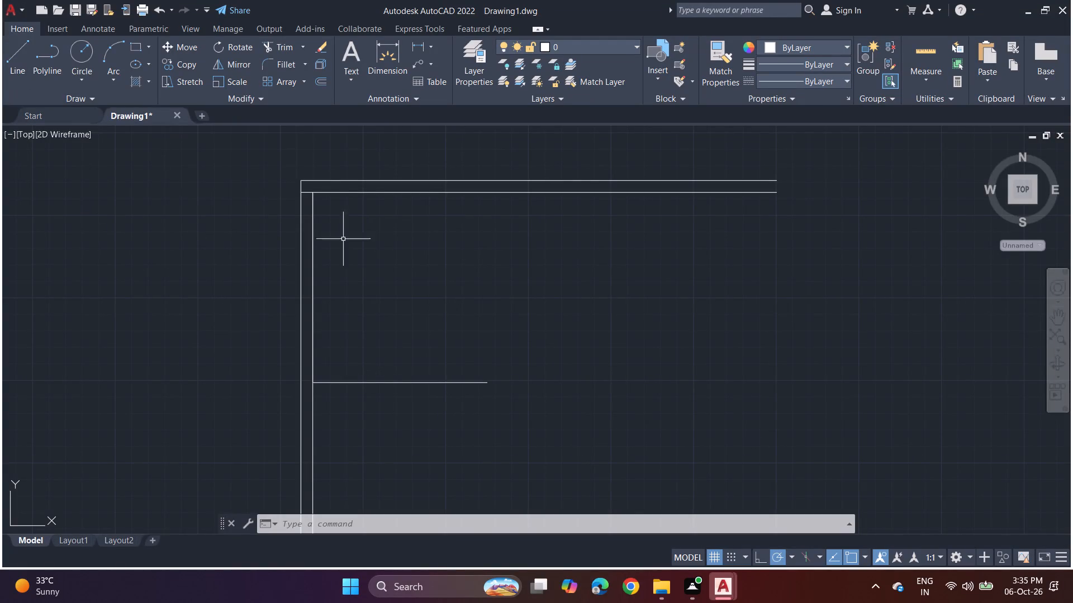
# Offset the 12' line on the side wall's inner face 11' into the plan to form the room's opposite side.
pyautogui.press('o')
pyautogui.write('ff')
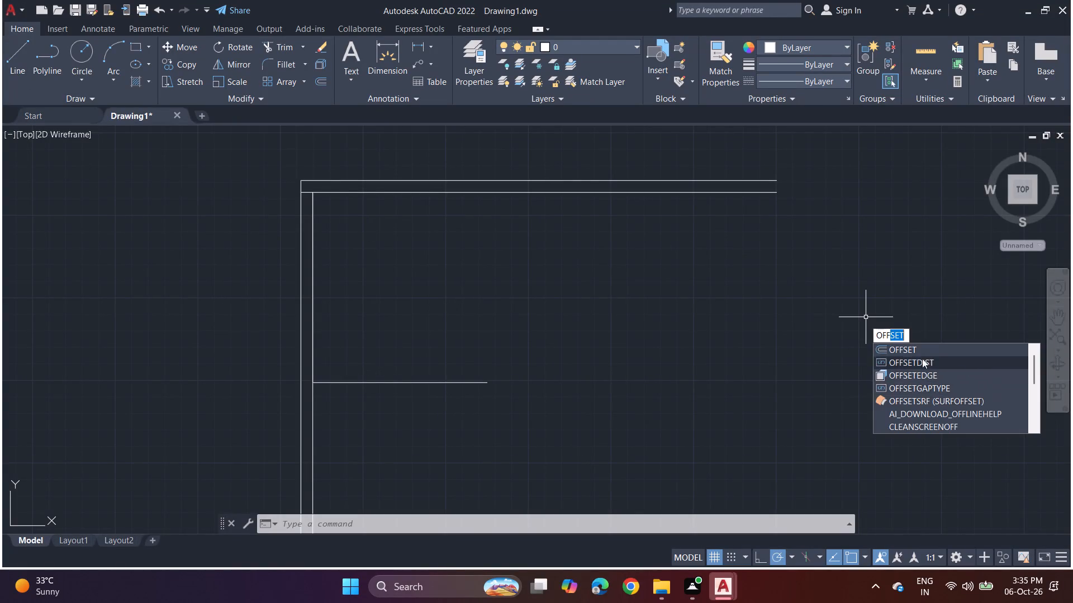
pyautogui.click(923, 353)
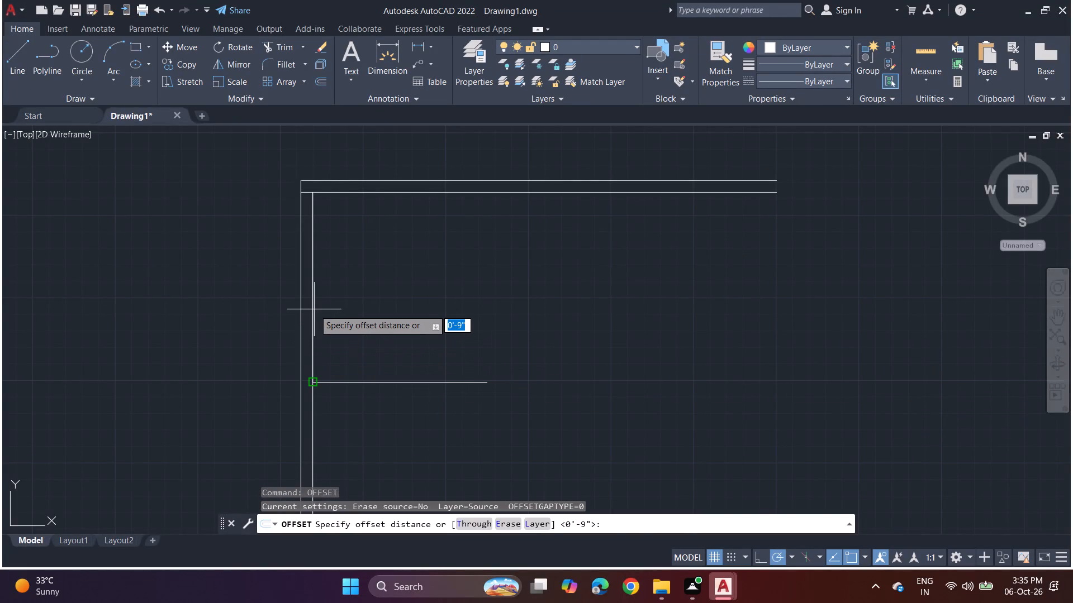
pyautogui.click(314, 309)
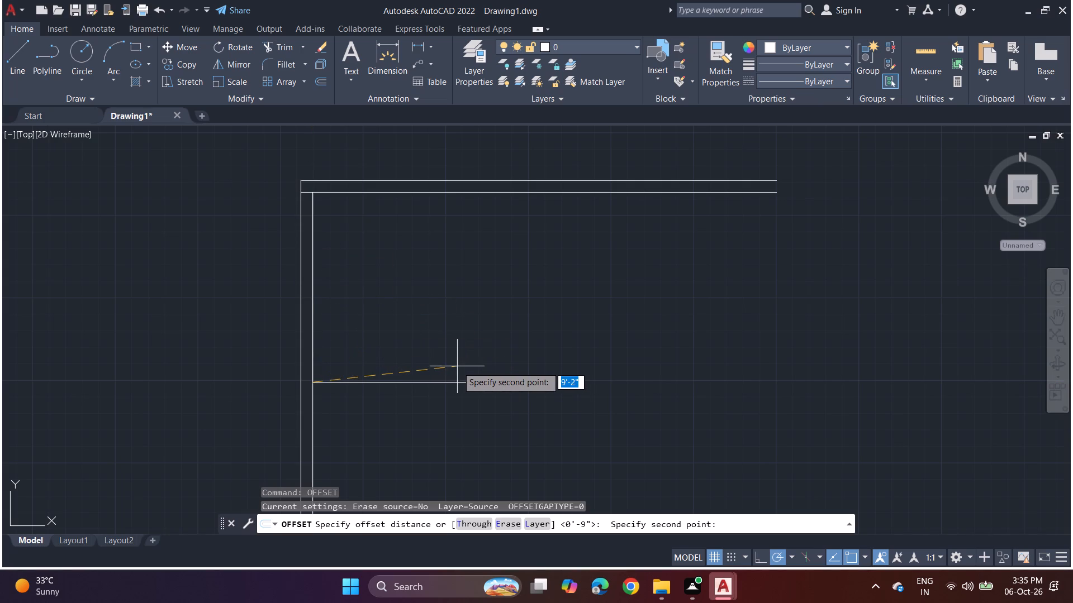
pyautogui.write("11'")
pyautogui.press('Return')
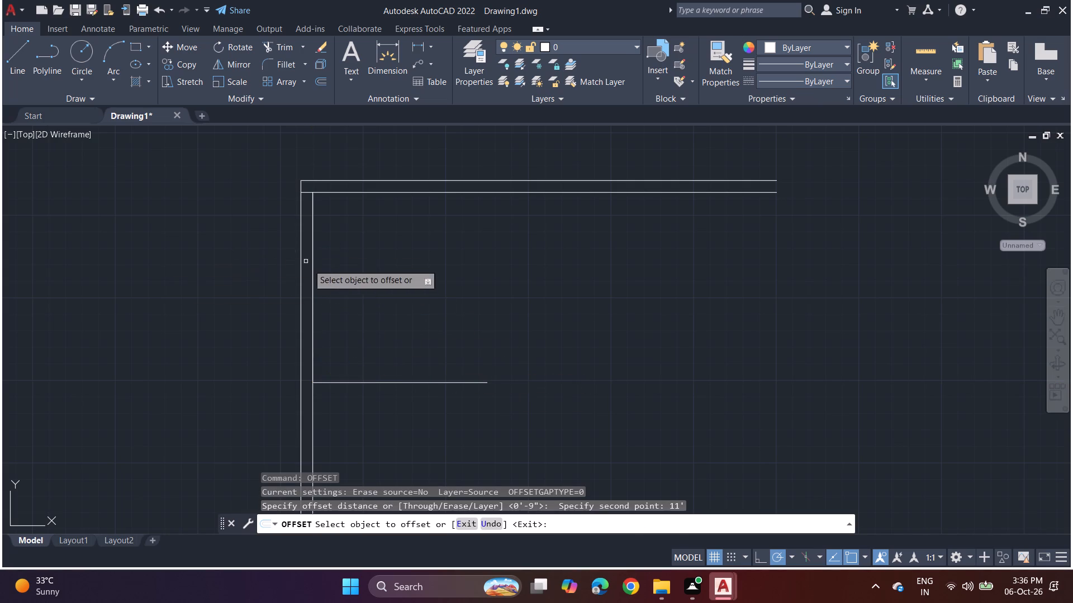
pyautogui.click(312, 296)
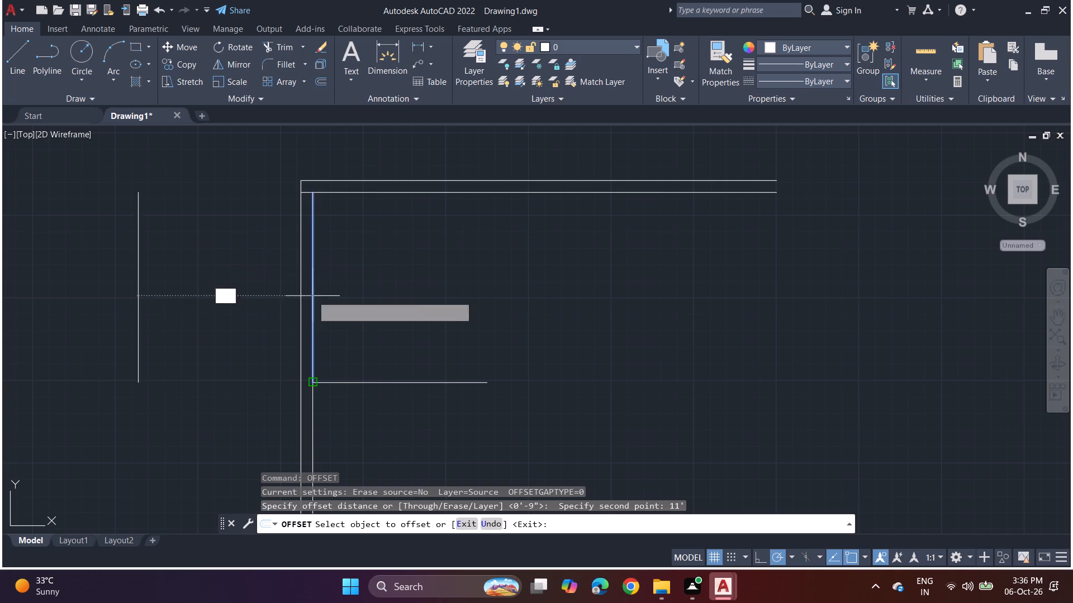
pyautogui.click(386, 272)
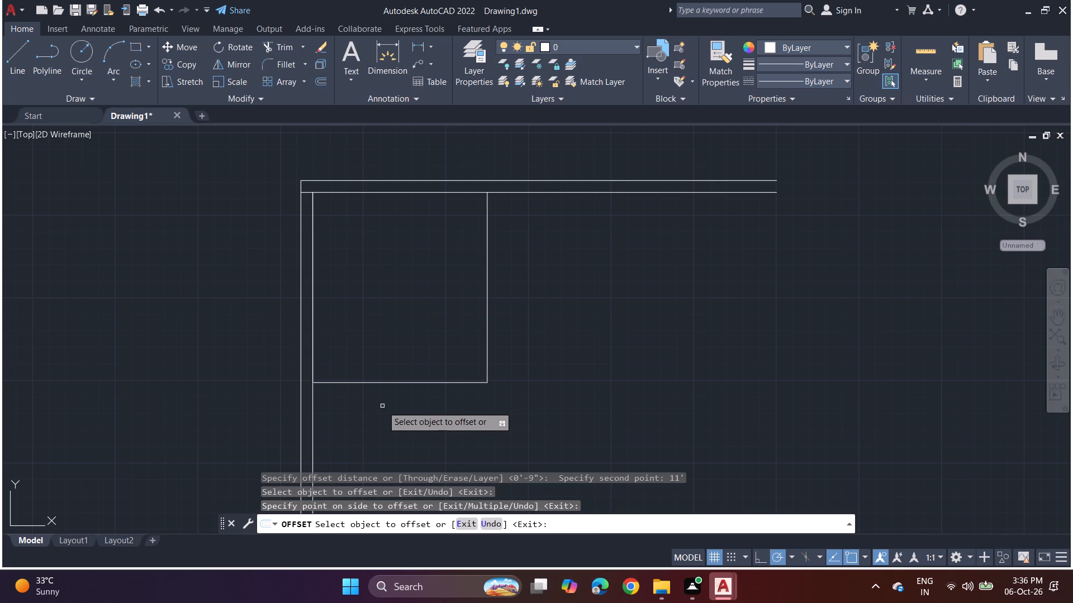
pyautogui.press('space')
# Offset the room's 11' bottom line and its new vertical side line 9" outward as second wall faces.
pyautogui.press('space')
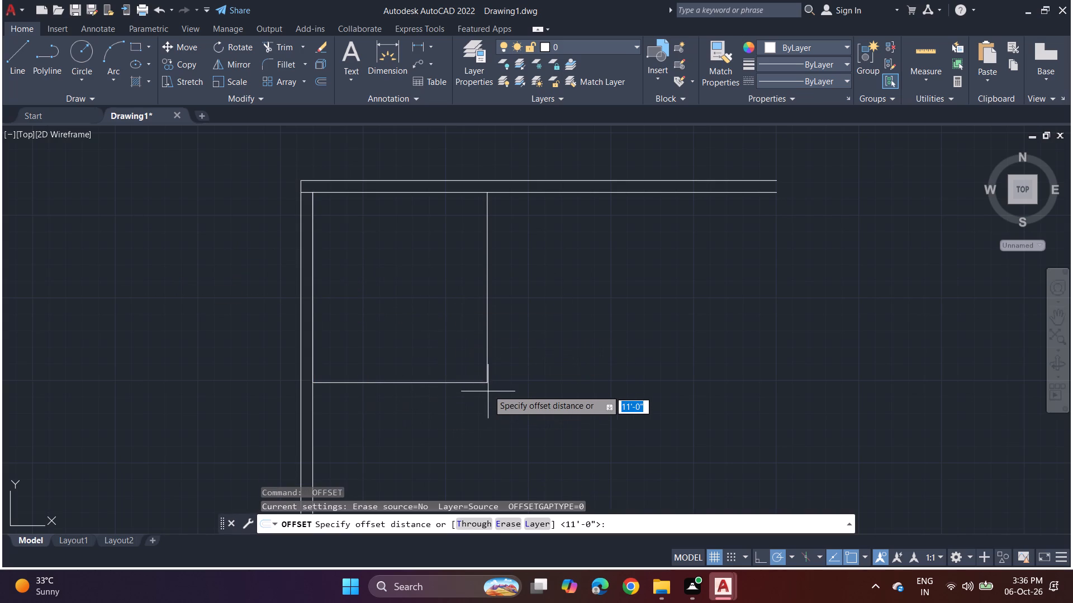
pyautogui.click(488, 382)
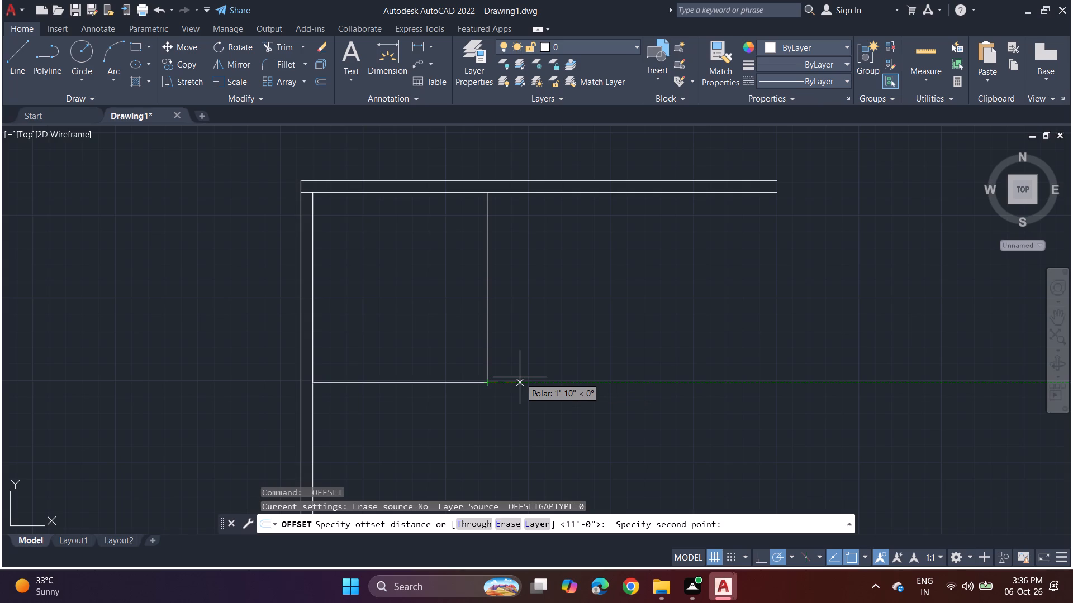
pyautogui.press('9')
pyautogui.press('Return')
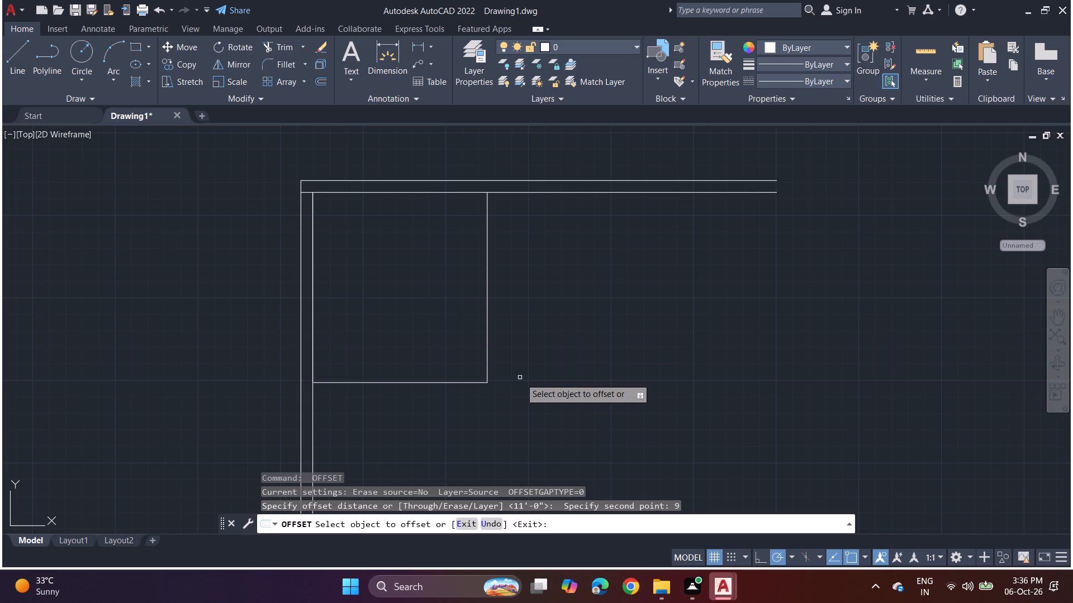
pyautogui.click(489, 323)
pyautogui.doubleClick(496, 321)
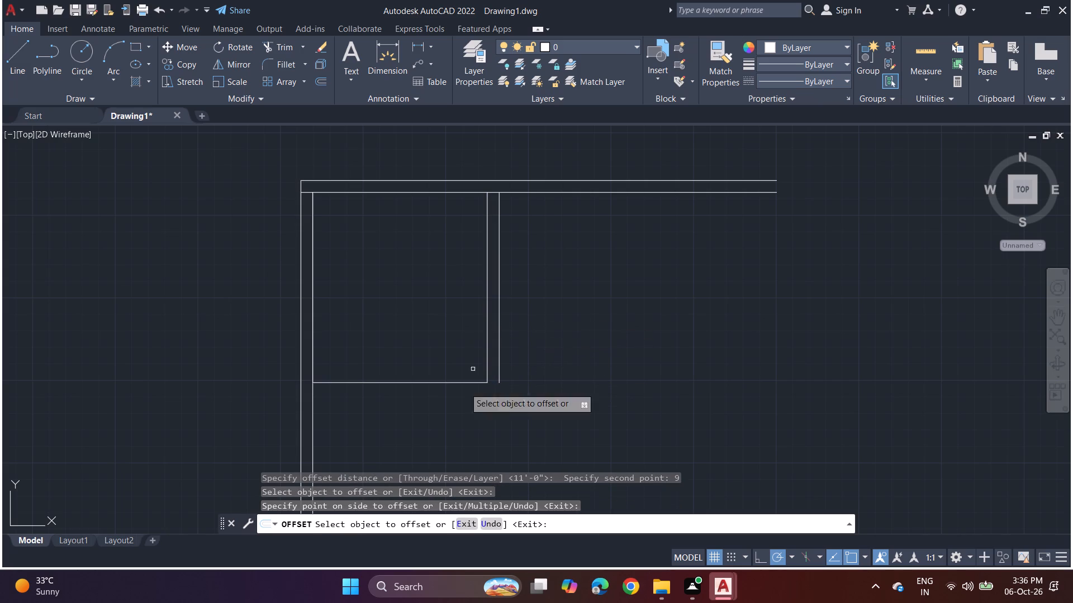
pyautogui.click(472, 385)
pyautogui.click(472, 396)
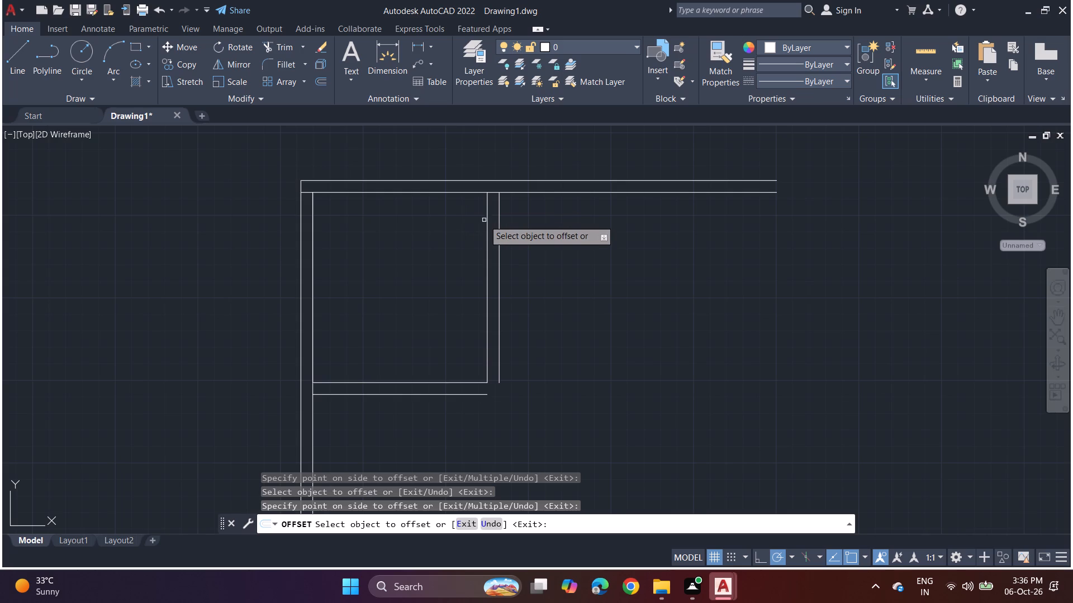
# Extend the two 9" offset lines to meet at the room's outer corner, using Standard mode with implied edge extension.
pyautogui.moveTo(494, 286); pyautogui.dragTo(404, 264, button='middle')
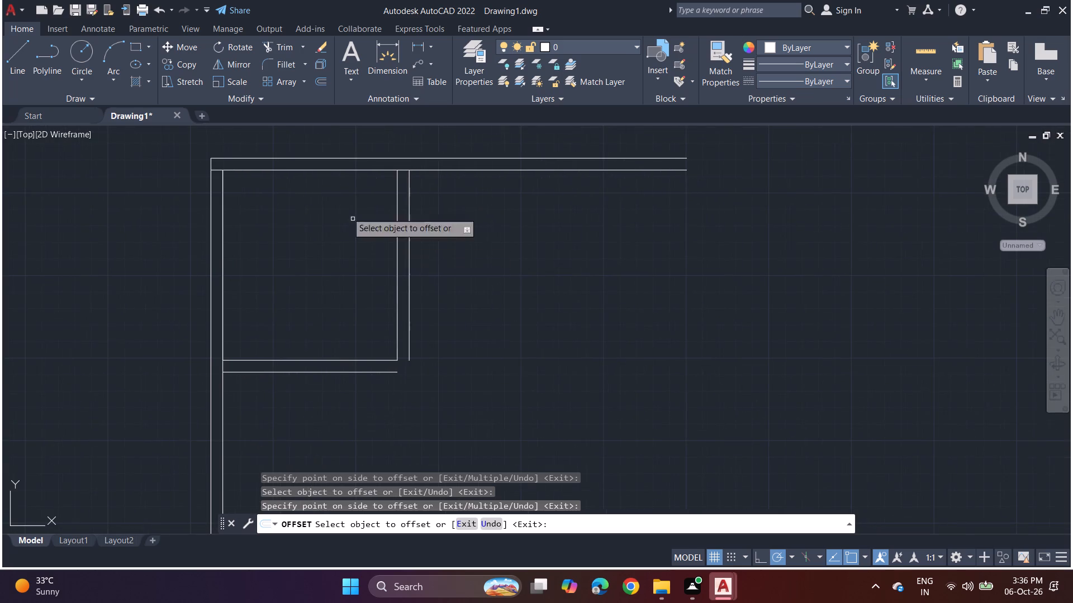
pyautogui.click(298, 49)
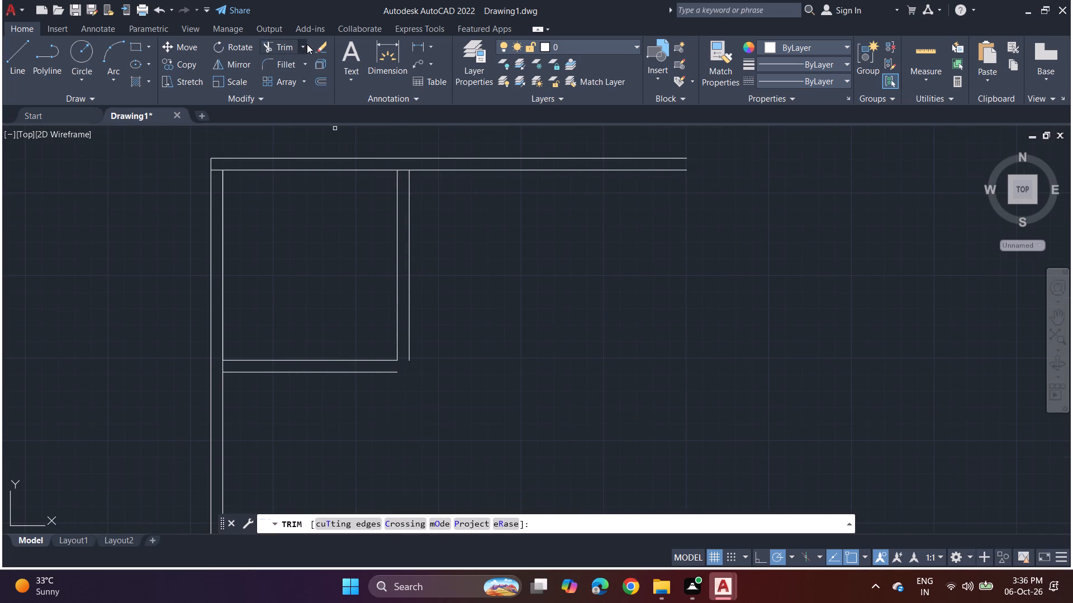
pyautogui.click(307, 44)
pyautogui.click(296, 97)
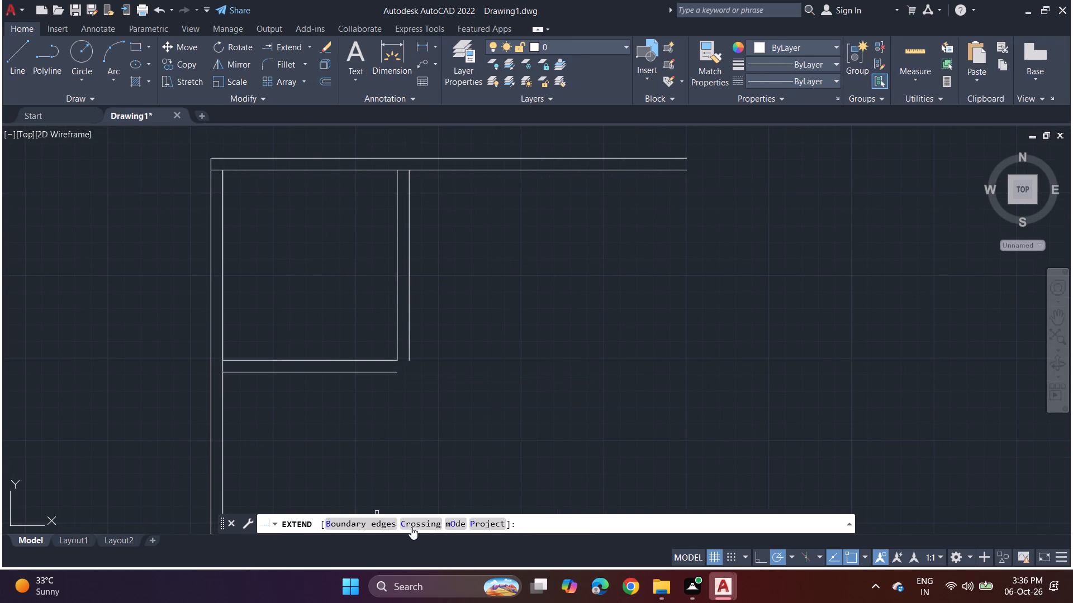
pyautogui.click(464, 522)
pyautogui.click(476, 526)
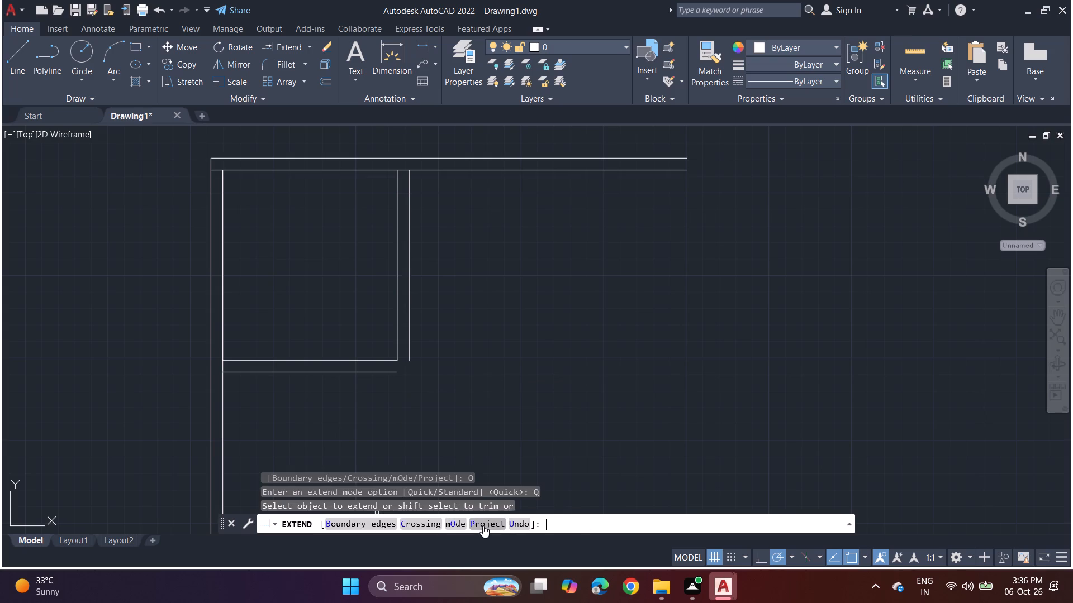
pyautogui.click(462, 525)
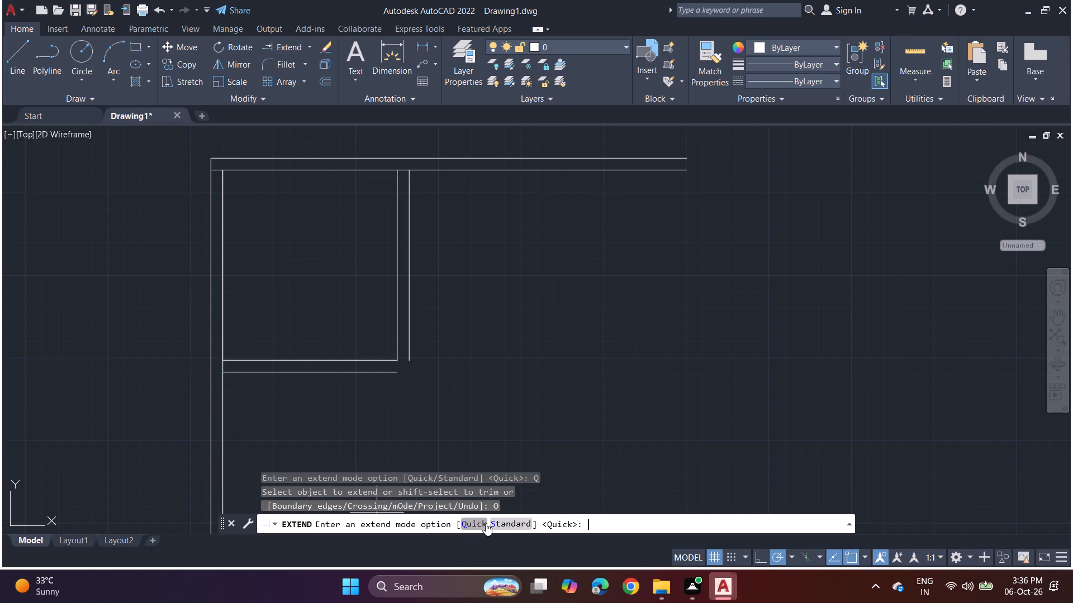
pyautogui.click(497, 523)
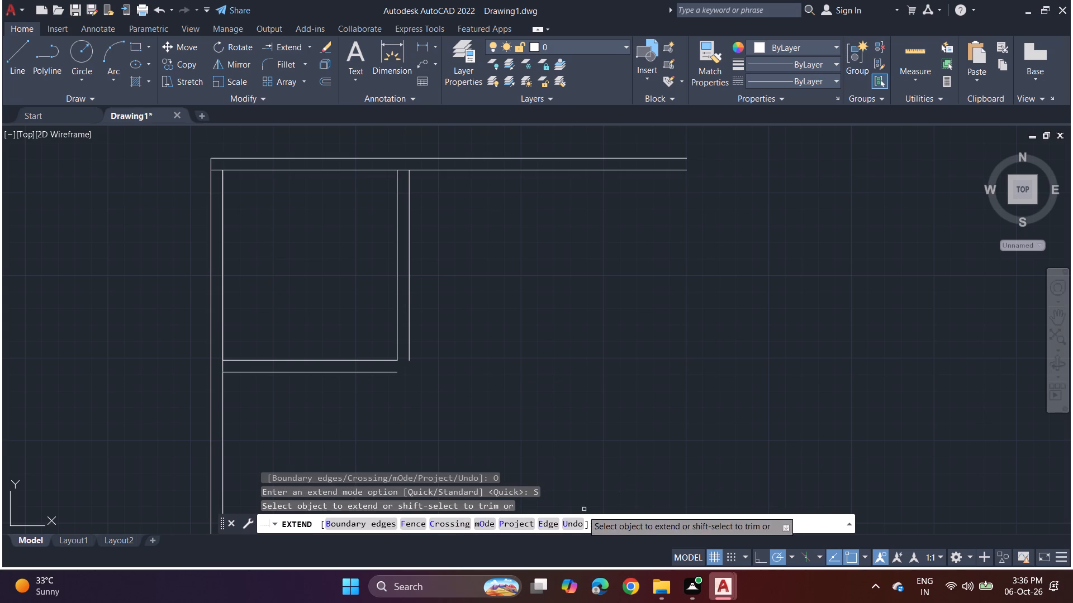
pyautogui.click(550, 523)
pyautogui.click(529, 523)
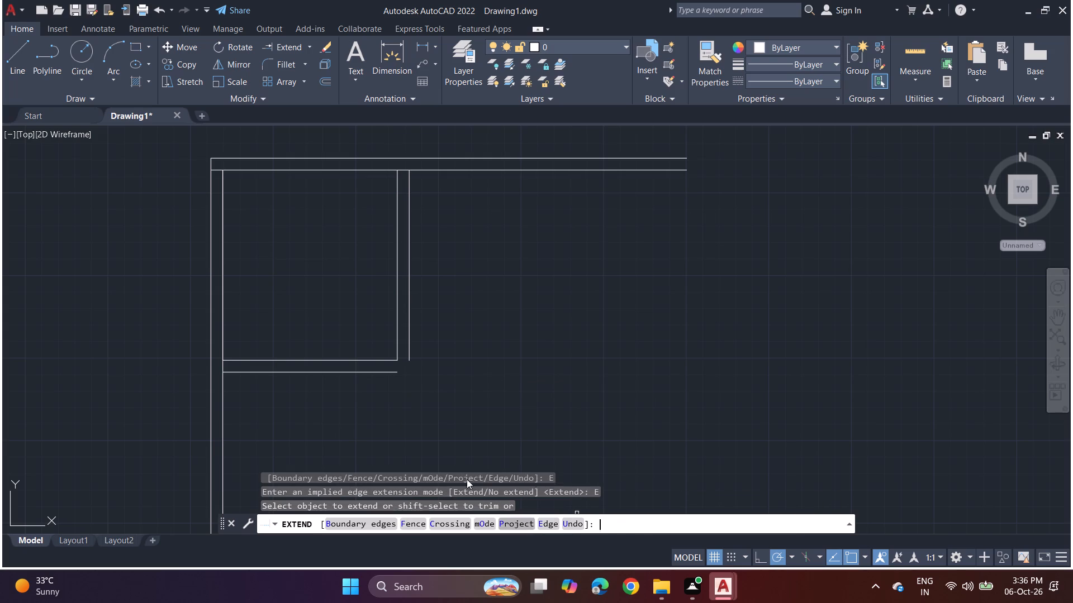
pyautogui.click(391, 372)
pyautogui.click(408, 354)
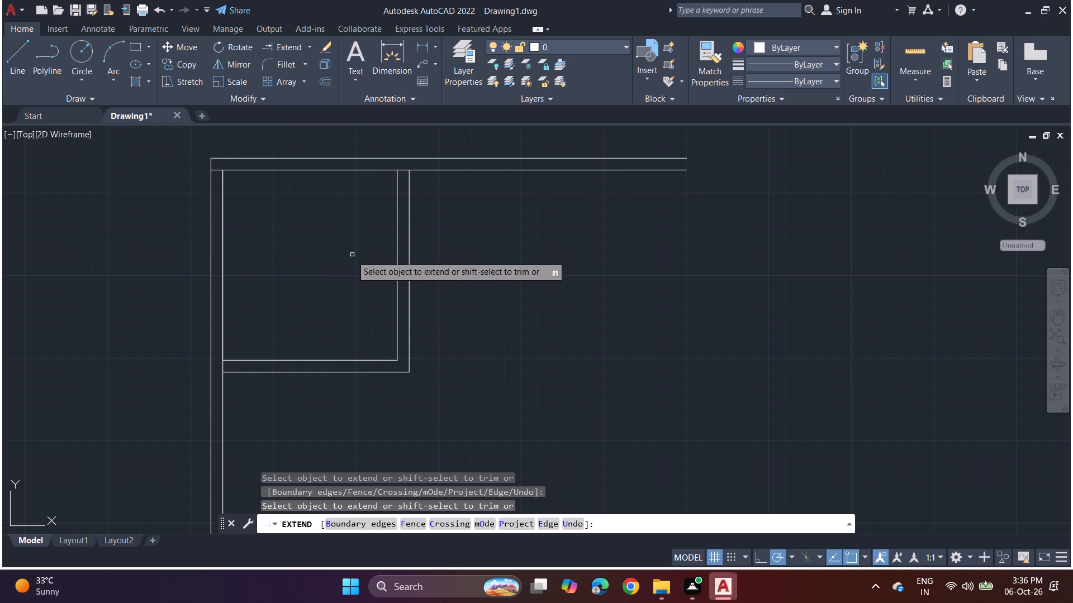
pyautogui.press('space')
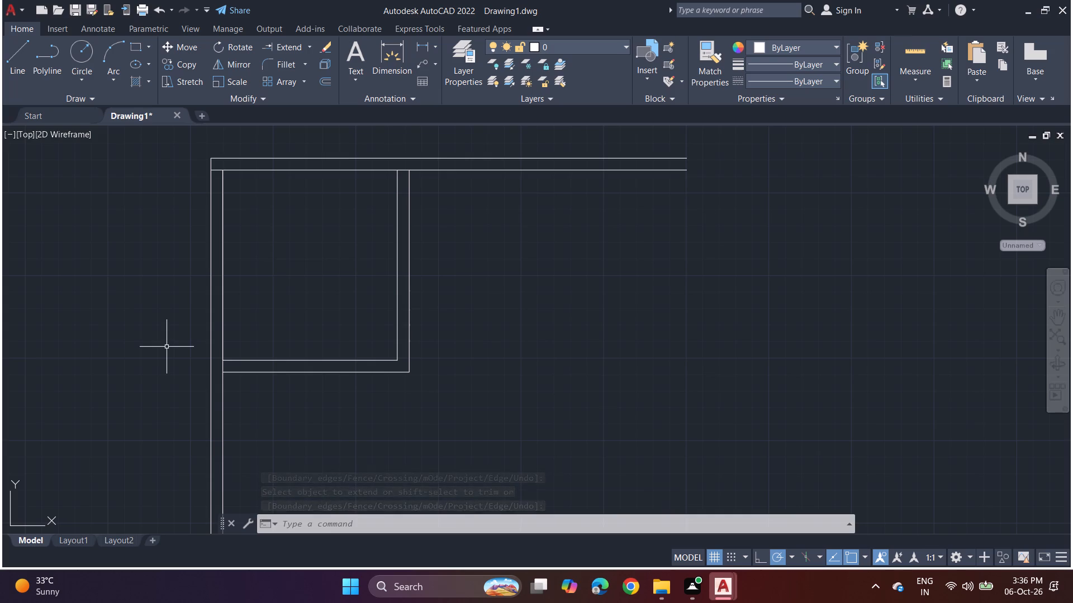
# From the top wall's outer right end, draw a small room outline 5' down, 6' left, and up to the wall's inner line.
pyautogui.click(23, 66)
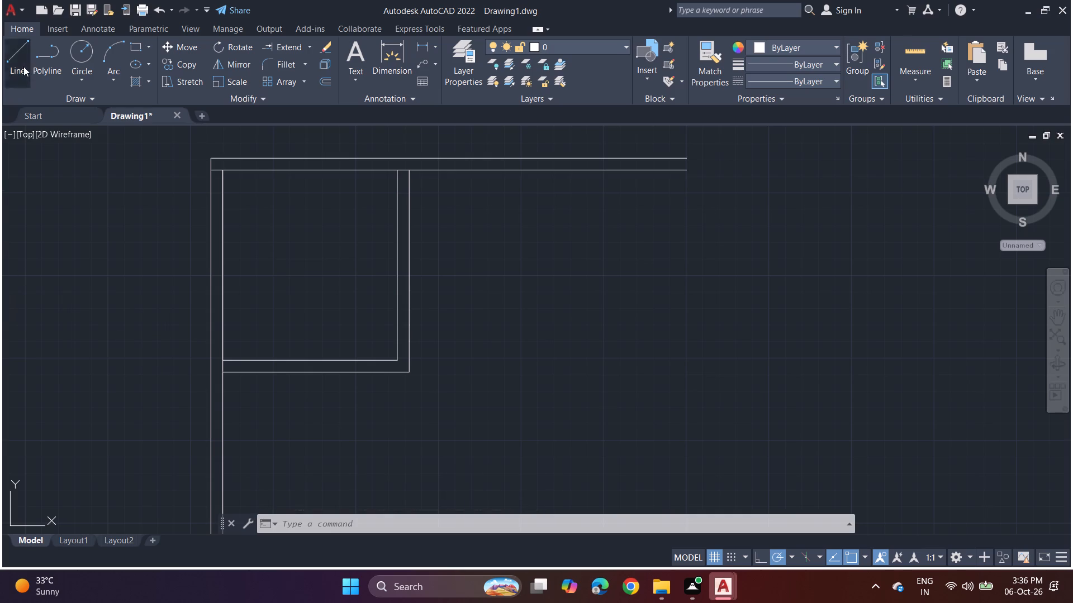
pyautogui.click(687, 160)
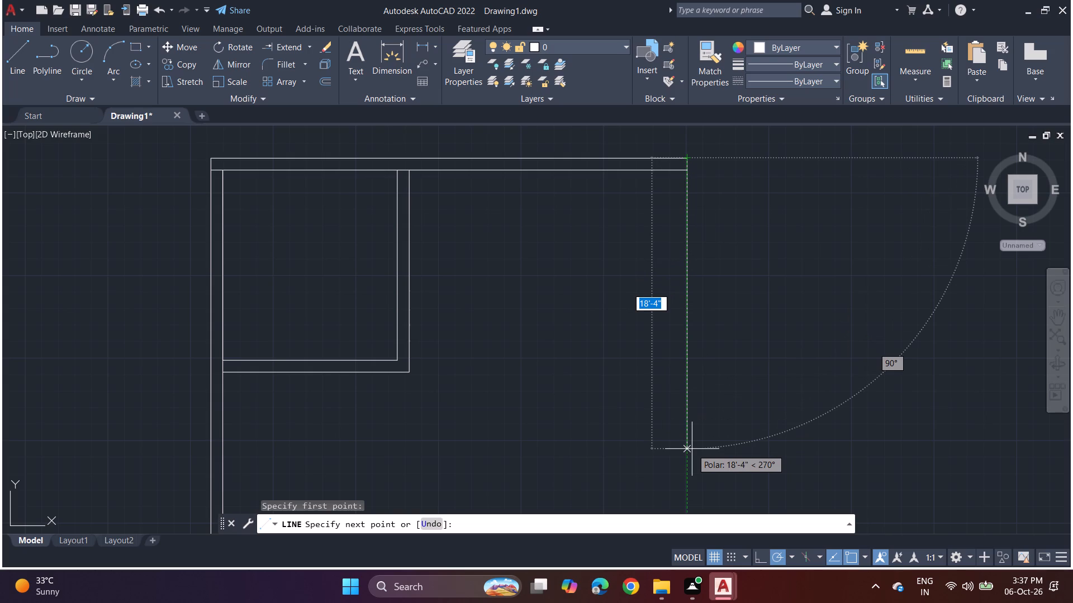
pyautogui.write("5'")
pyautogui.press('Return')
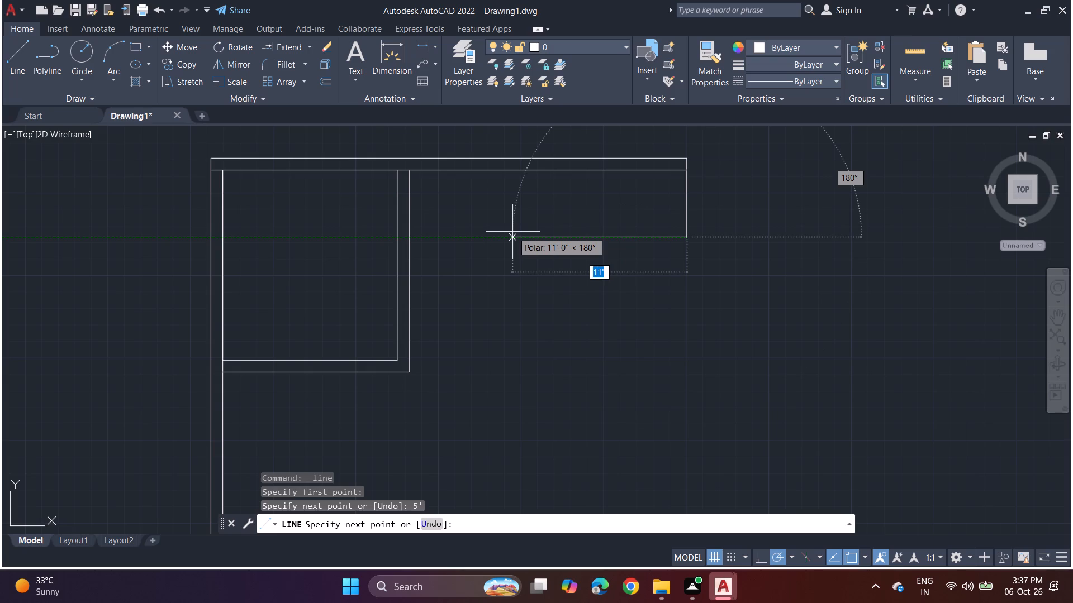
pyautogui.write("6'")
pyautogui.press('Return')
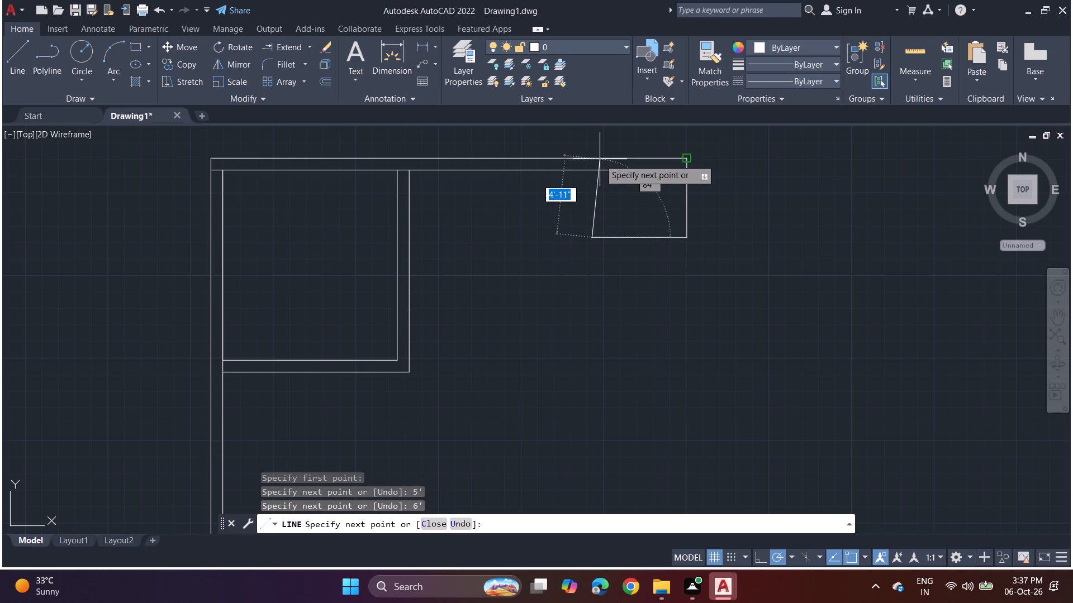
pyautogui.click(591, 169)
pyautogui.press('space')
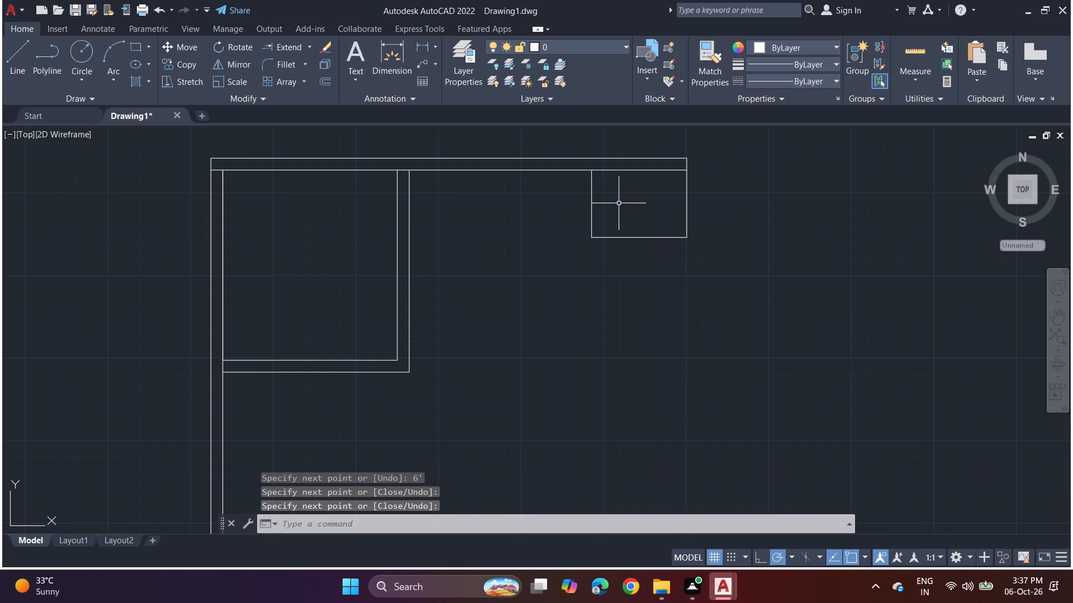
# Draw the small room's outer face from its top-right corner: 9" right, 5'6" down, left to 6" past the inner side, and up to the wall.
pyautogui.press('space')
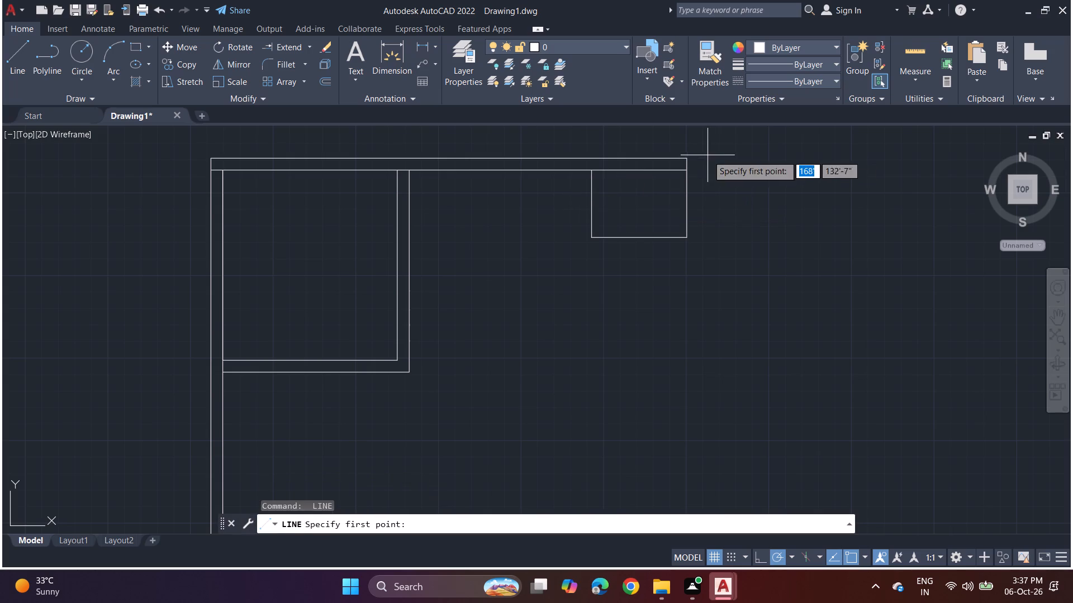
pyautogui.click(686, 159)
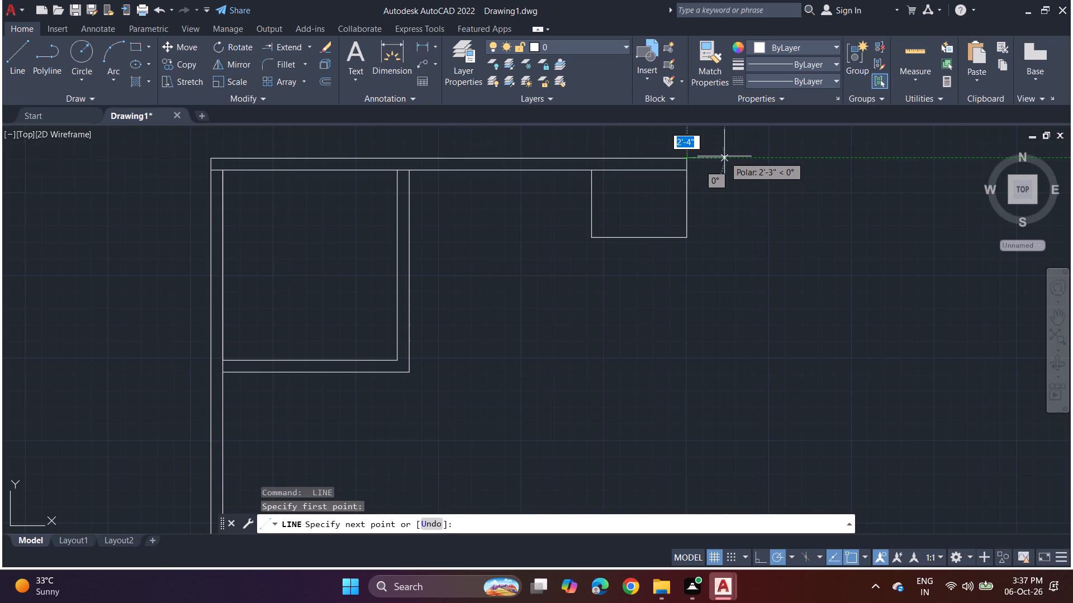
pyautogui.press('9')
pyautogui.press('Return')
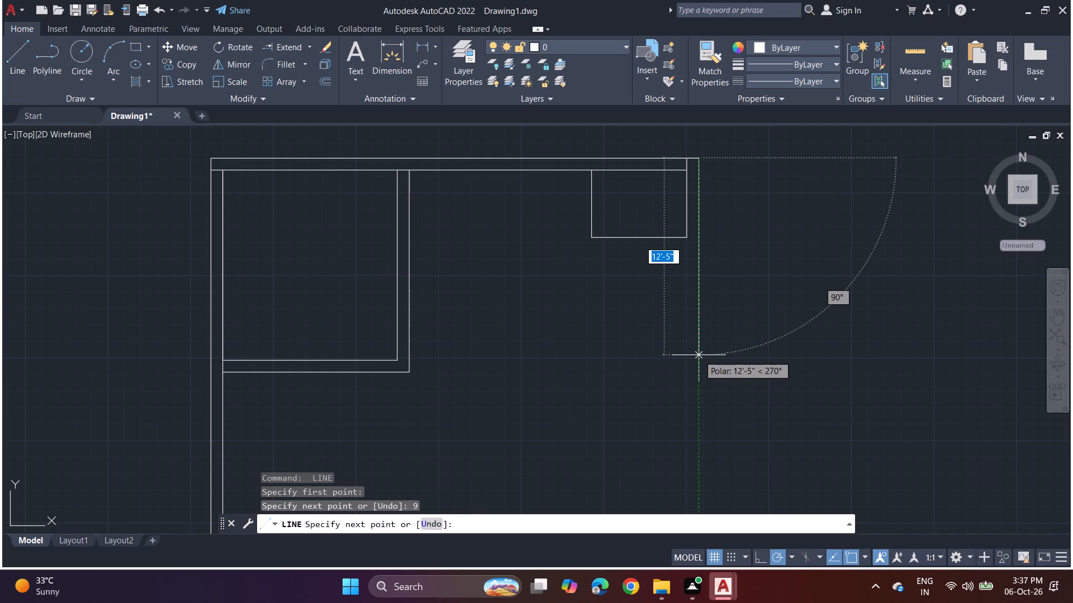
pyautogui.write("5'")
pyautogui.press('Return')
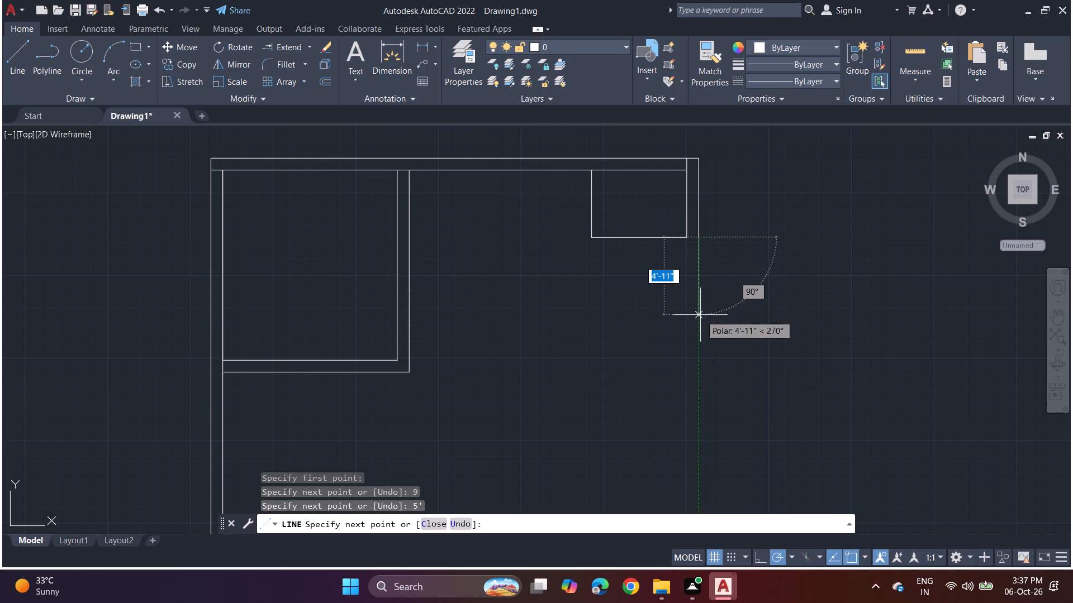
pyautogui.press('6')
pyautogui.press('Return')
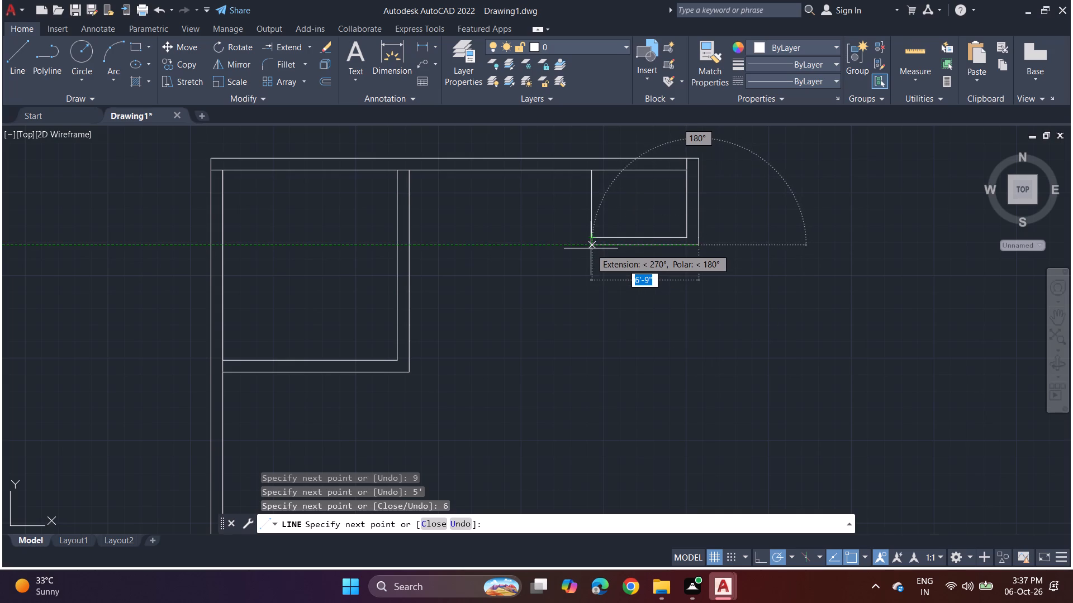
pyautogui.click(591, 248)
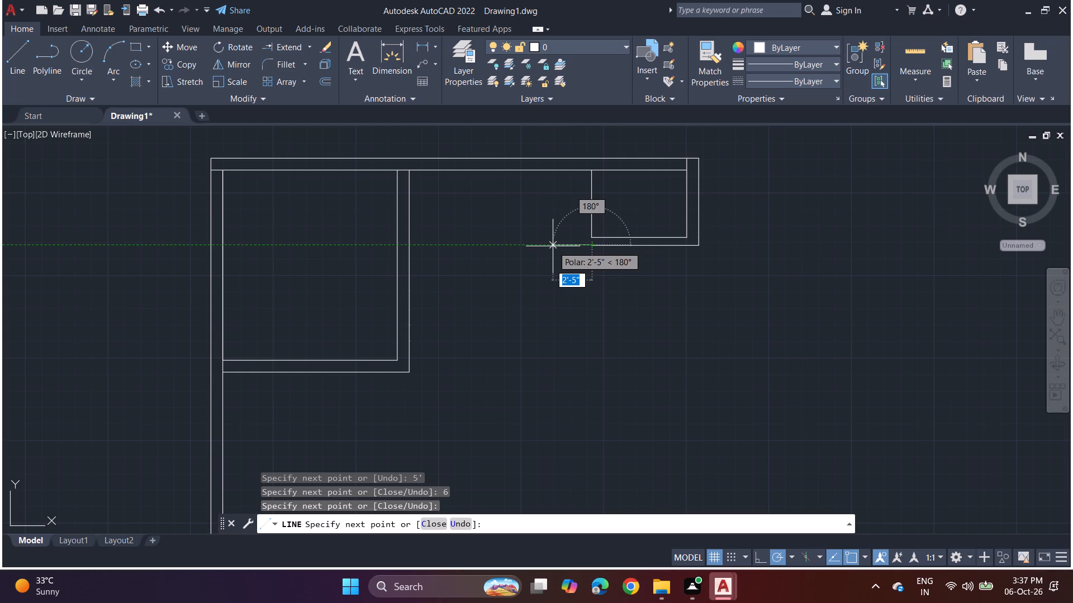
pyautogui.press('6')
pyautogui.press('Return')
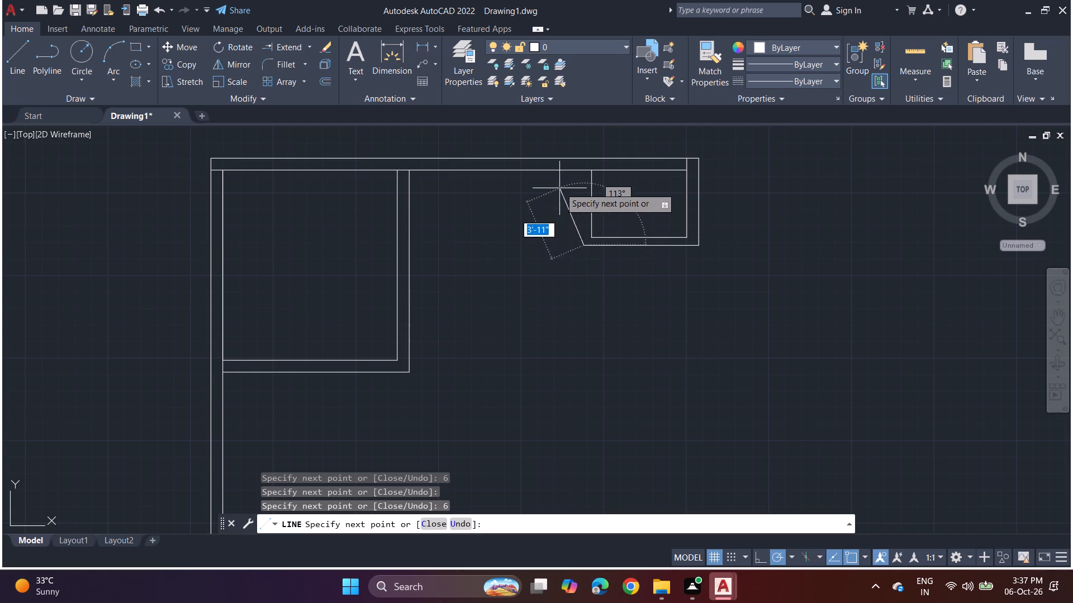
pyautogui.click(582, 169)
pyautogui.press('space')
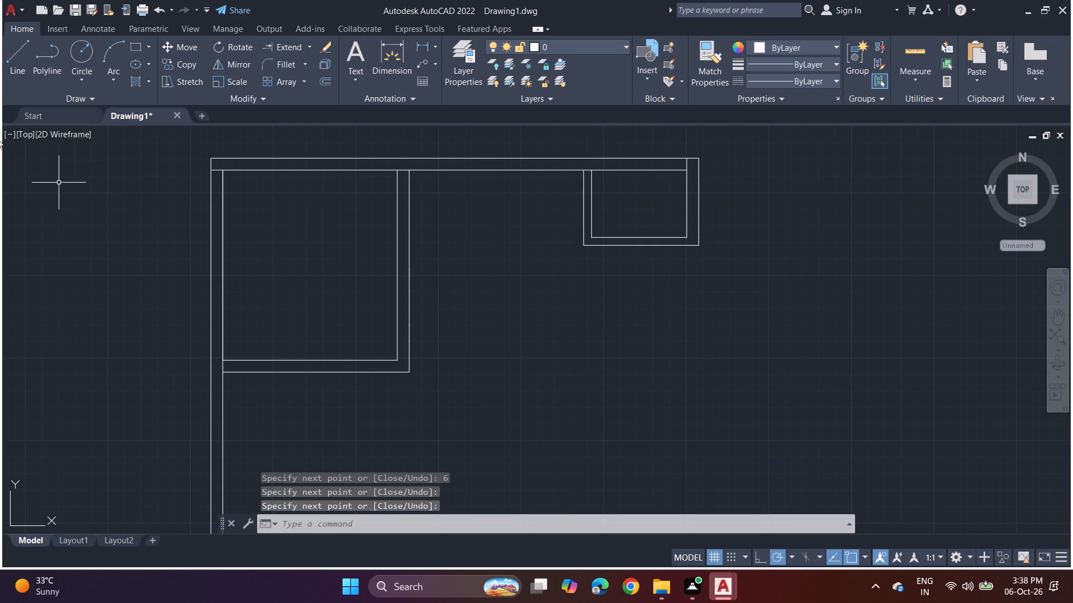
# Draw a line 4' down from the small corner room's outer bottom-right corner.
pyautogui.click(29, 58)
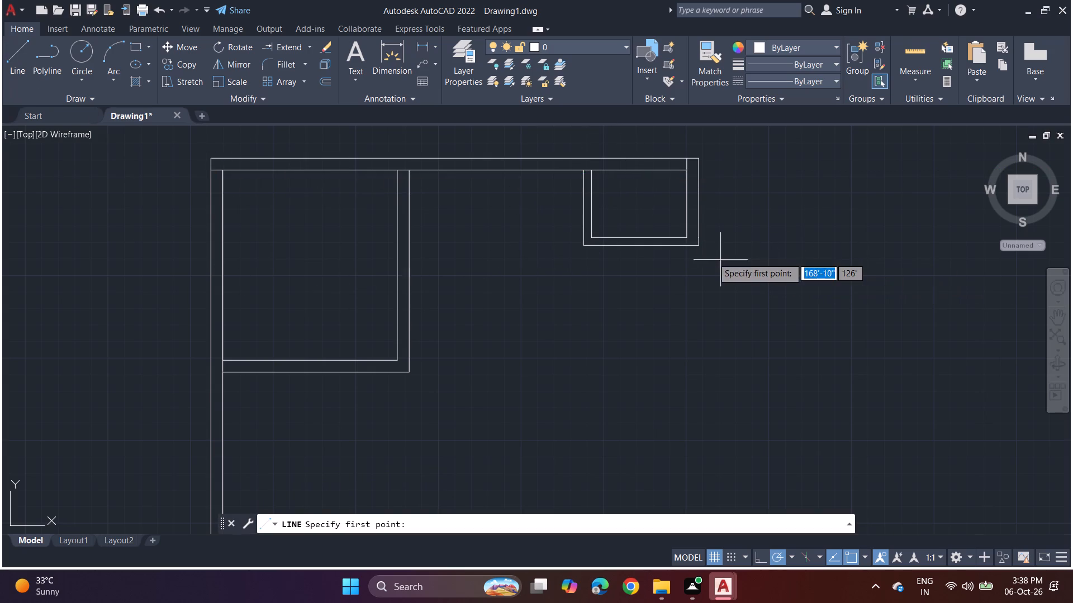
pyautogui.click(696, 247)
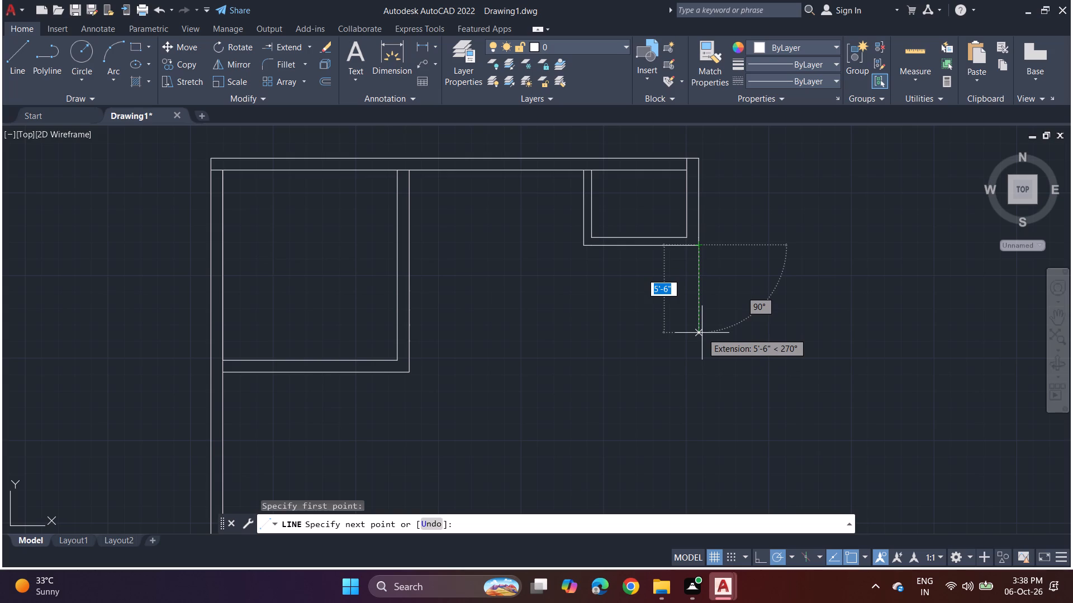
pyautogui.write("4'")
pyautogui.press('Return')
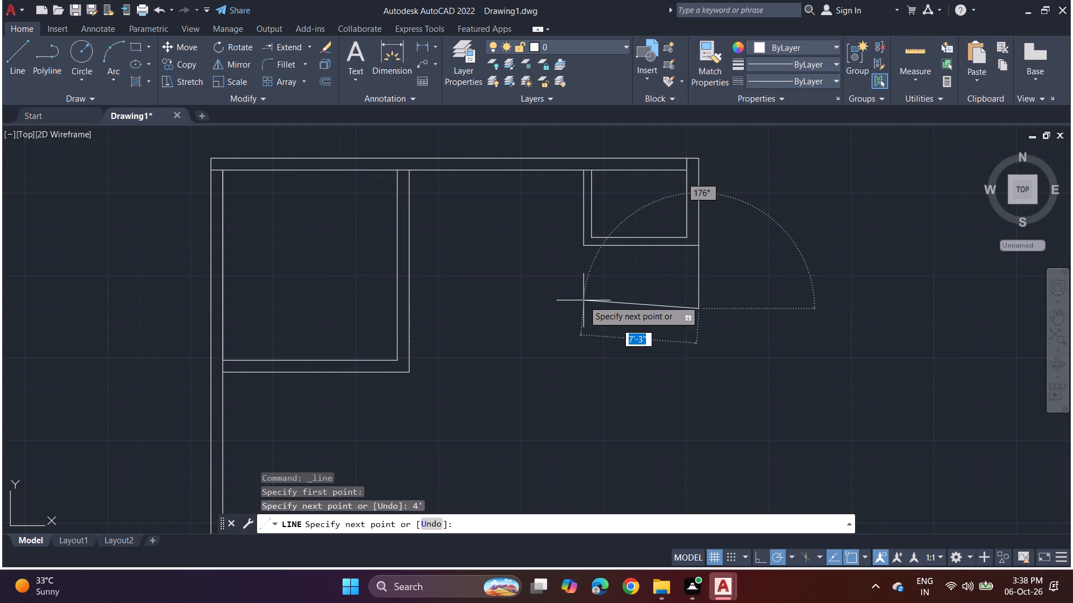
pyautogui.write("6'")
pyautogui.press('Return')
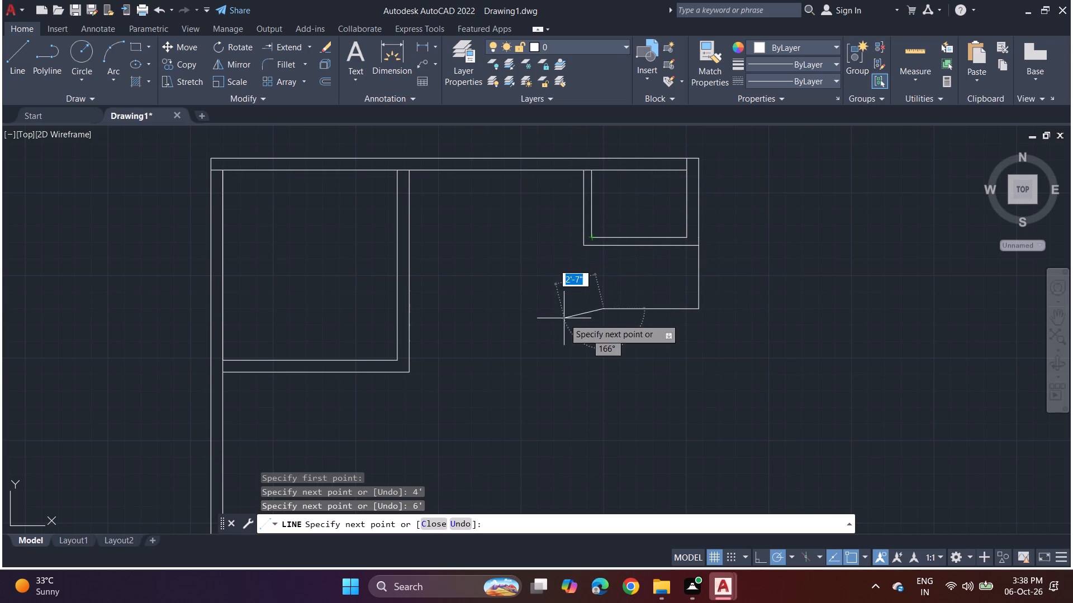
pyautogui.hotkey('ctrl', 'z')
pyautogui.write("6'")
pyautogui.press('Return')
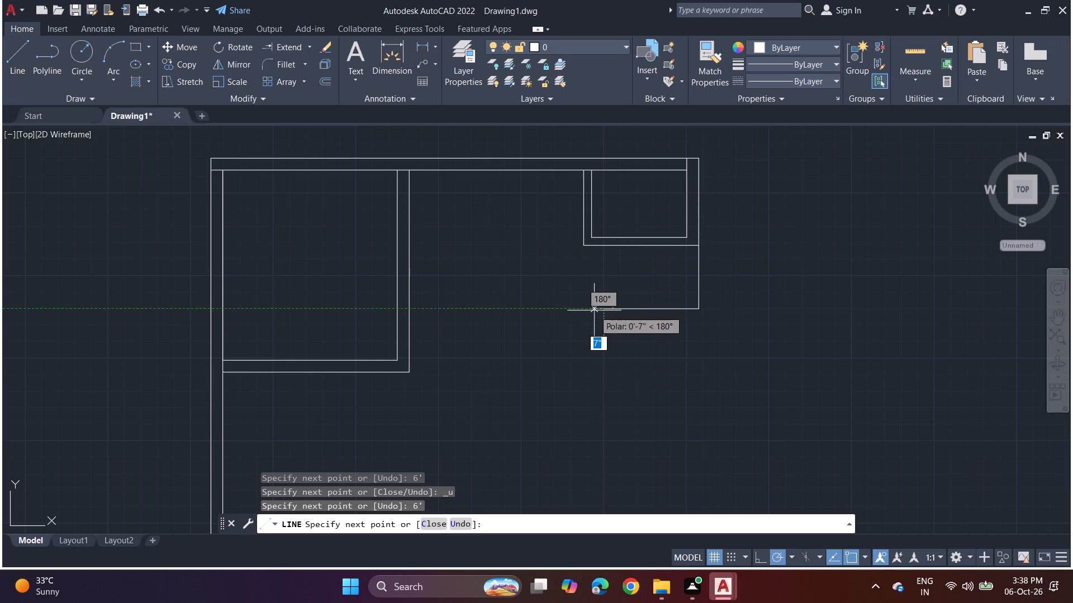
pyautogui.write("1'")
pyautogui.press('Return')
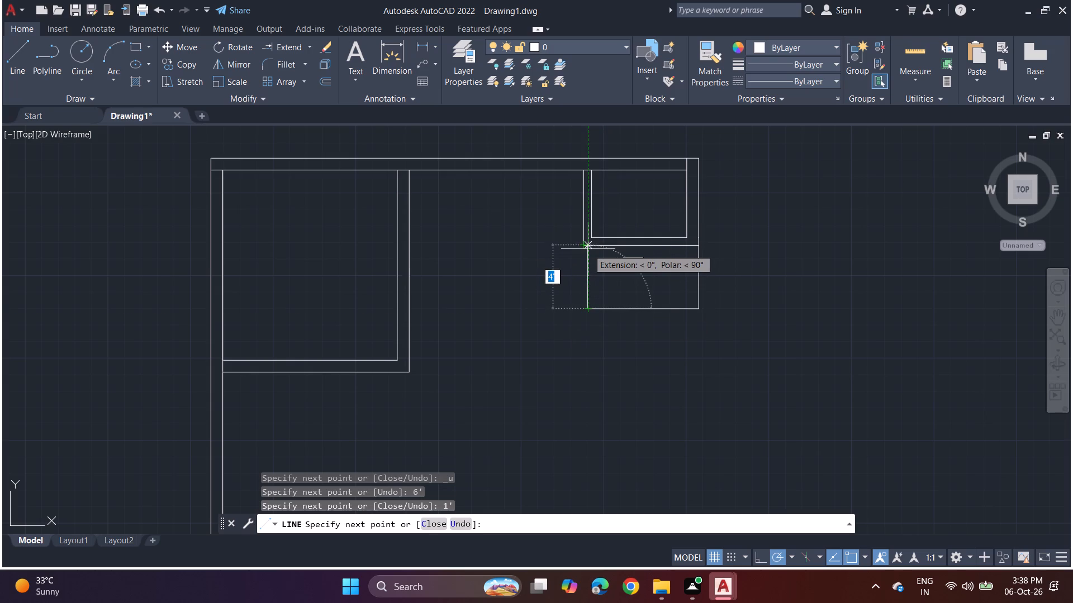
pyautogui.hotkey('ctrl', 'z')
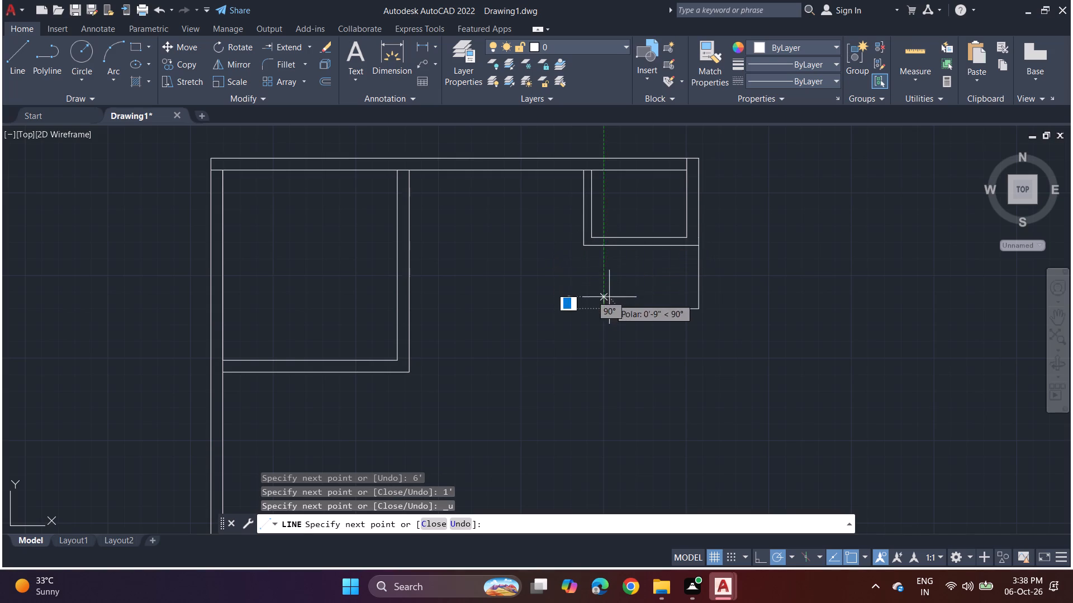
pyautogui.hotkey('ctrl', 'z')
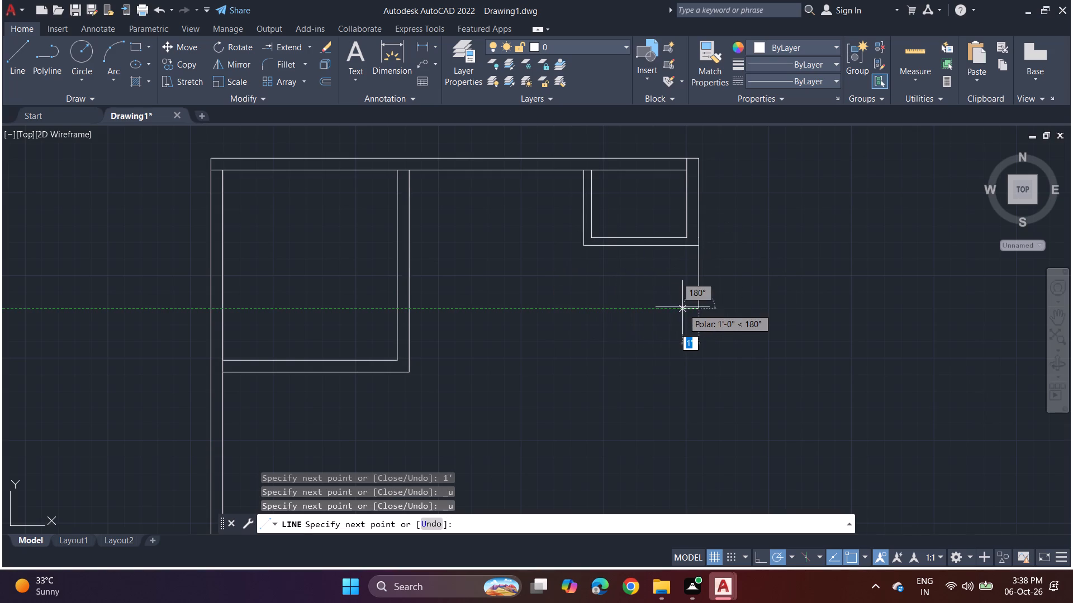
# Continue the line 9" left, 6' further left, up to the small room's bottom line, and left to its outer bottom-left corner.
pyautogui.press('9')
pyautogui.press('Return')
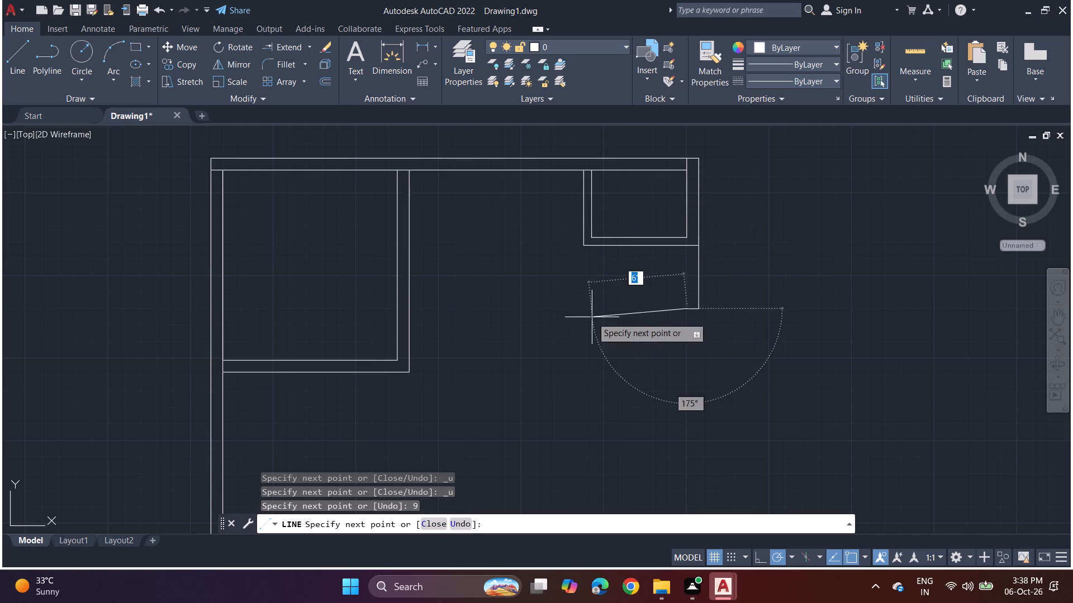
pyautogui.write("6'")
pyautogui.press('Return')
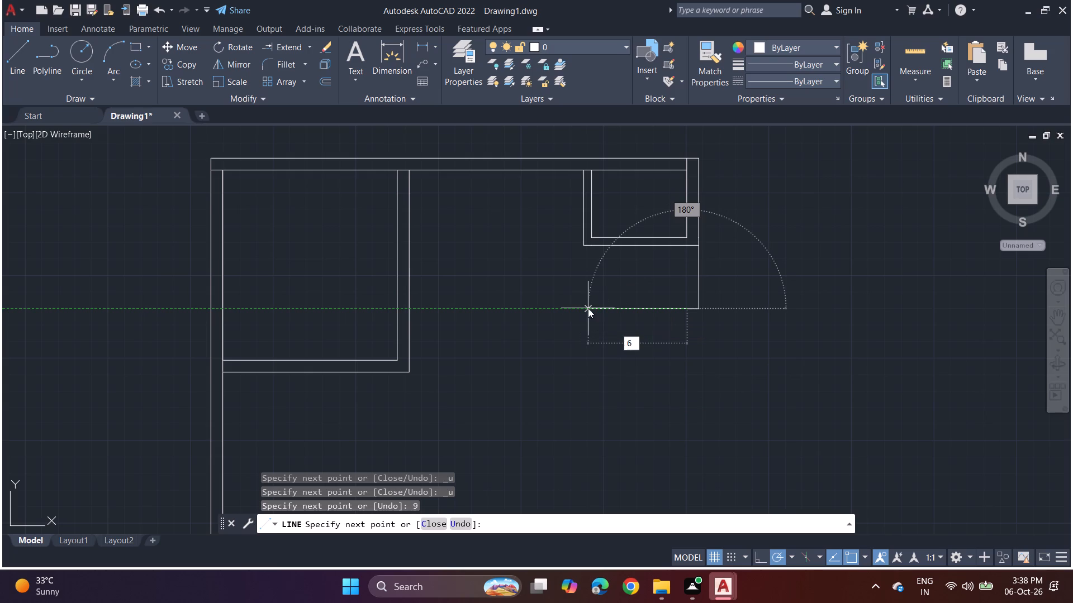
pyautogui.click(593, 242)
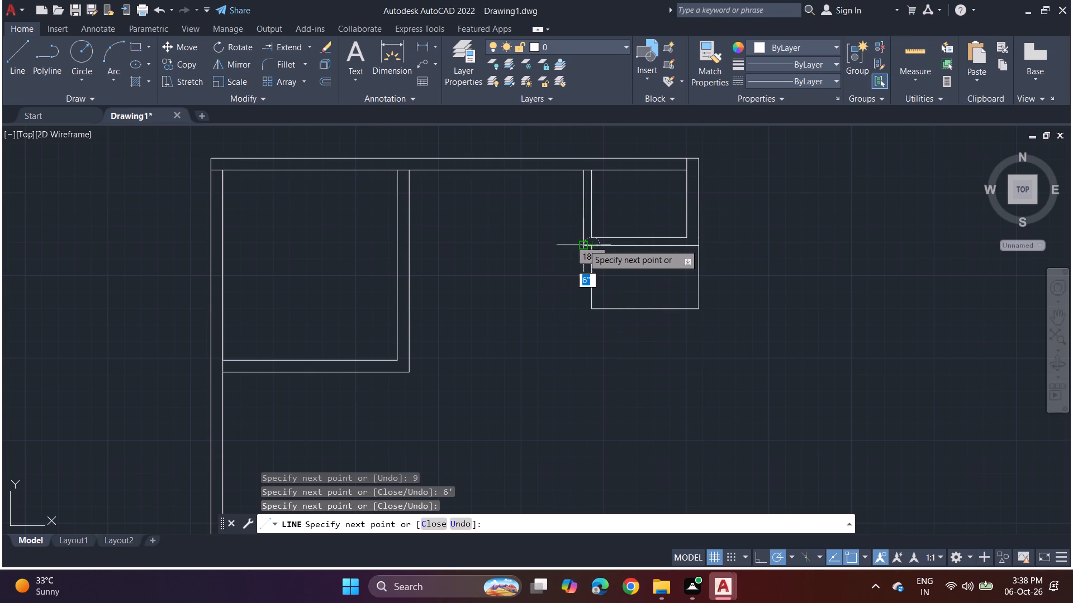
pyautogui.click(583, 244)
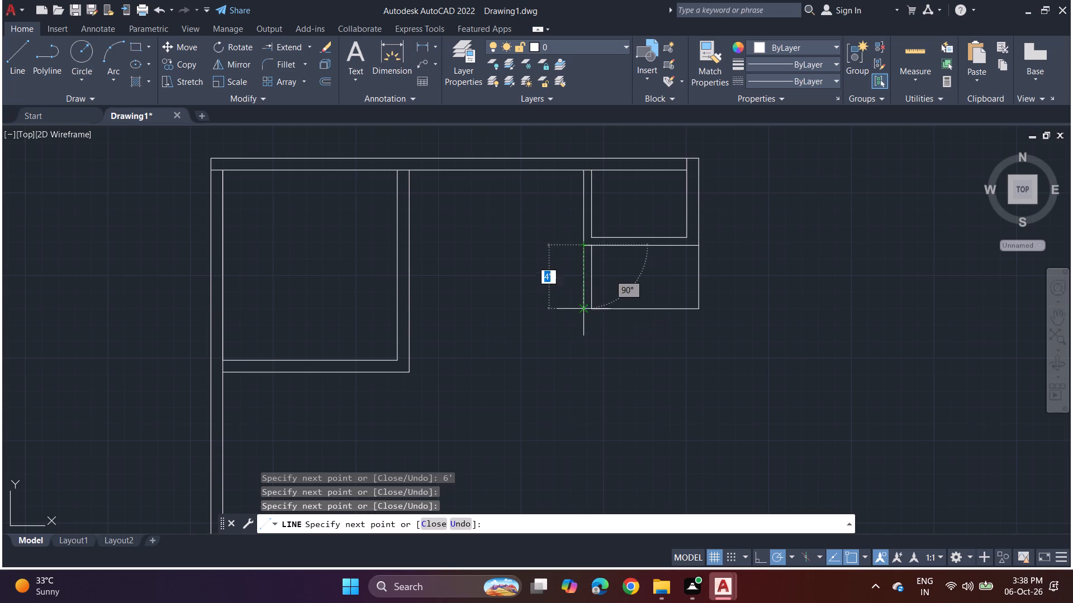
# Continue the second small room's outer face 4' down, 9" further down, right to the outer side line, and up to the 4' line's end.
pyautogui.click(578, 312)
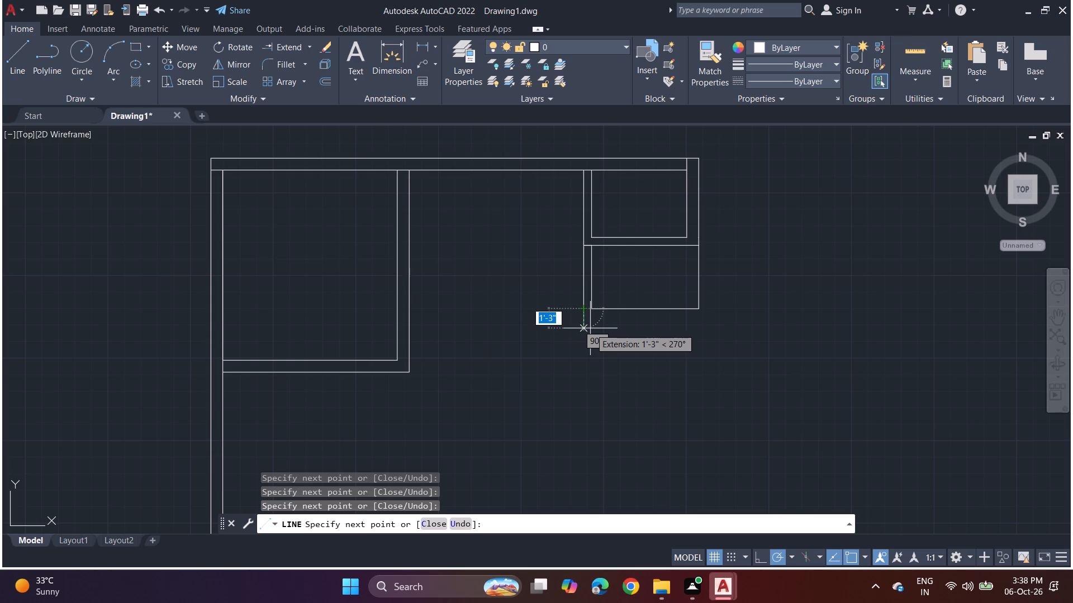
pyautogui.press('9')
pyautogui.press('Return')
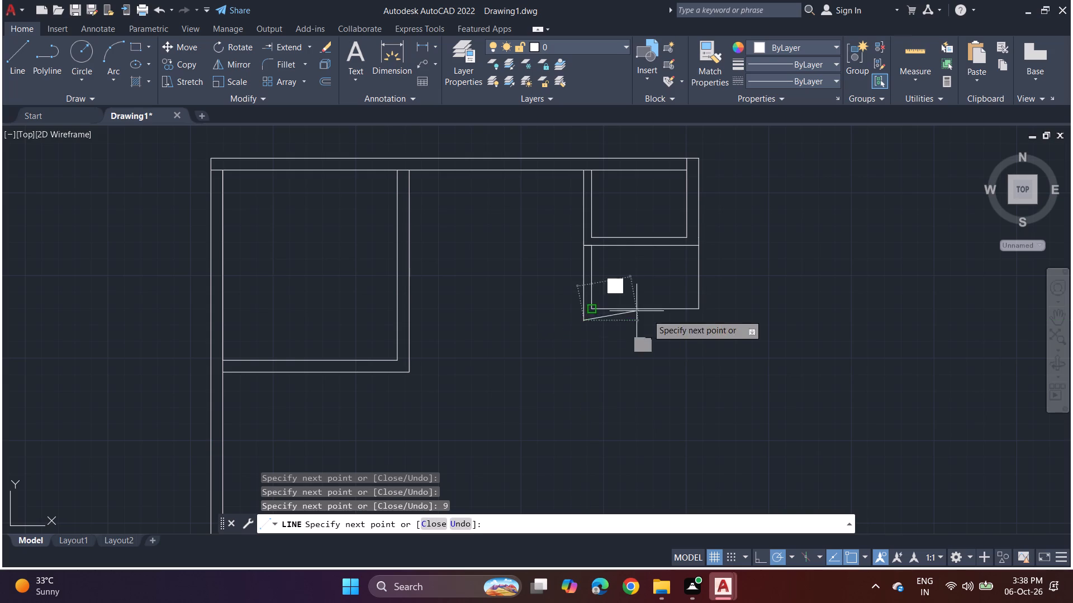
pyautogui.click(699, 318)
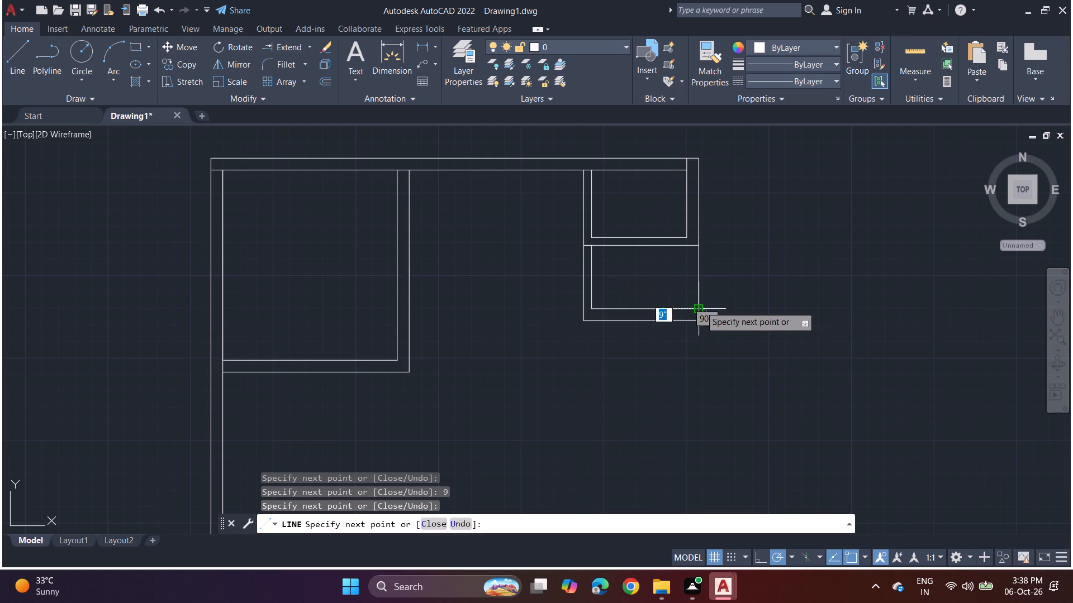
pyautogui.click(700, 306)
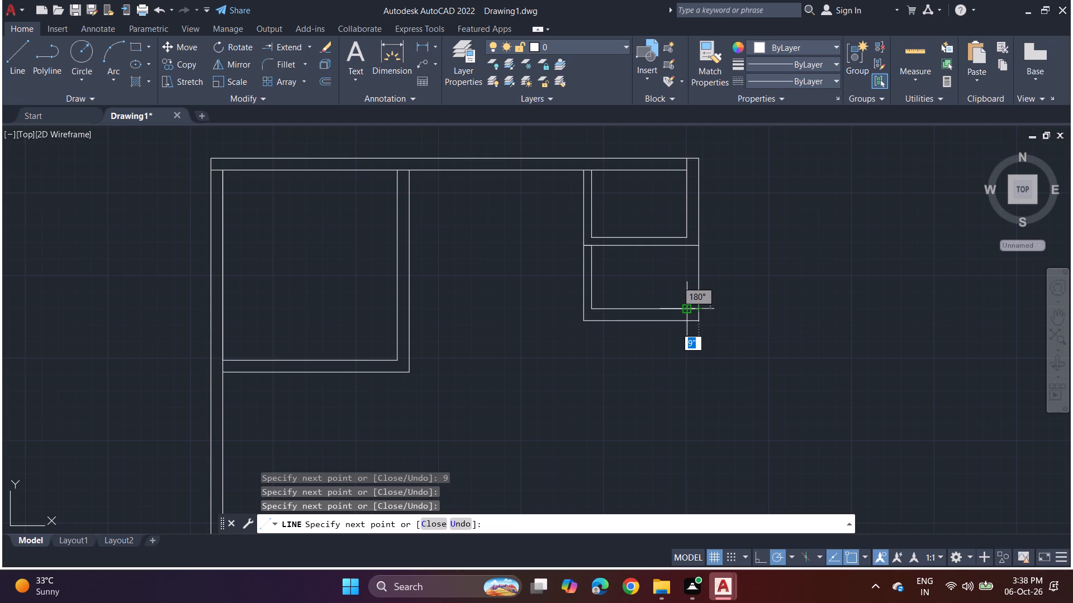
# Add the second small room's inner side face, running 9" left and up to the room above, and end the line.
pyautogui.press('9')
pyautogui.press('Return')
pyautogui.click(688, 242)
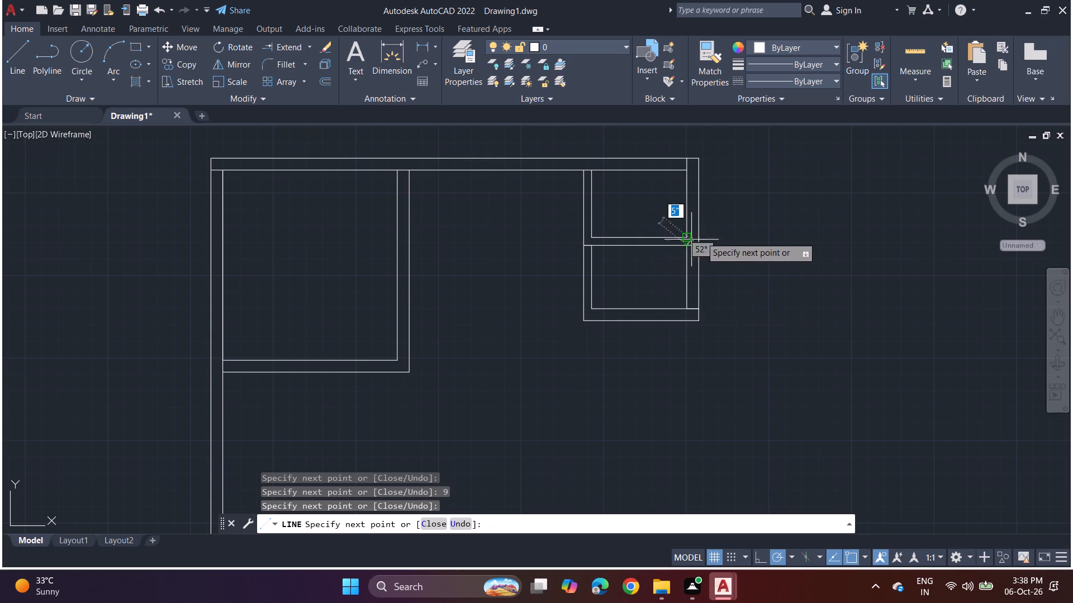
pyautogui.press('space')
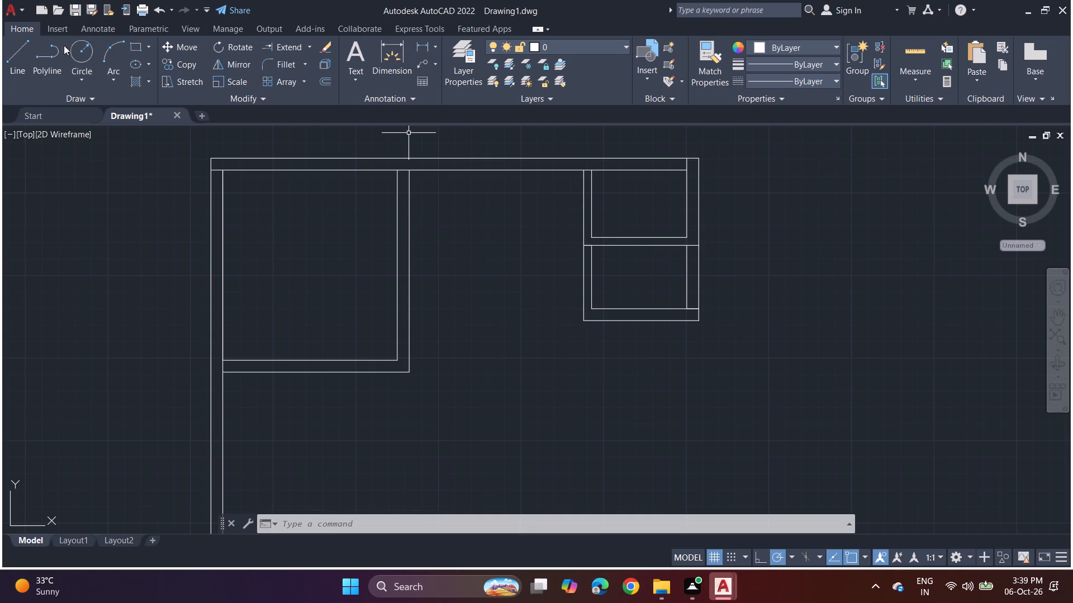
# From the small rooms' left wall at the top wall's inner line, draw an outline 5' left, 9'4.5" down, and right back to that wall.
pyautogui.click(22, 63)
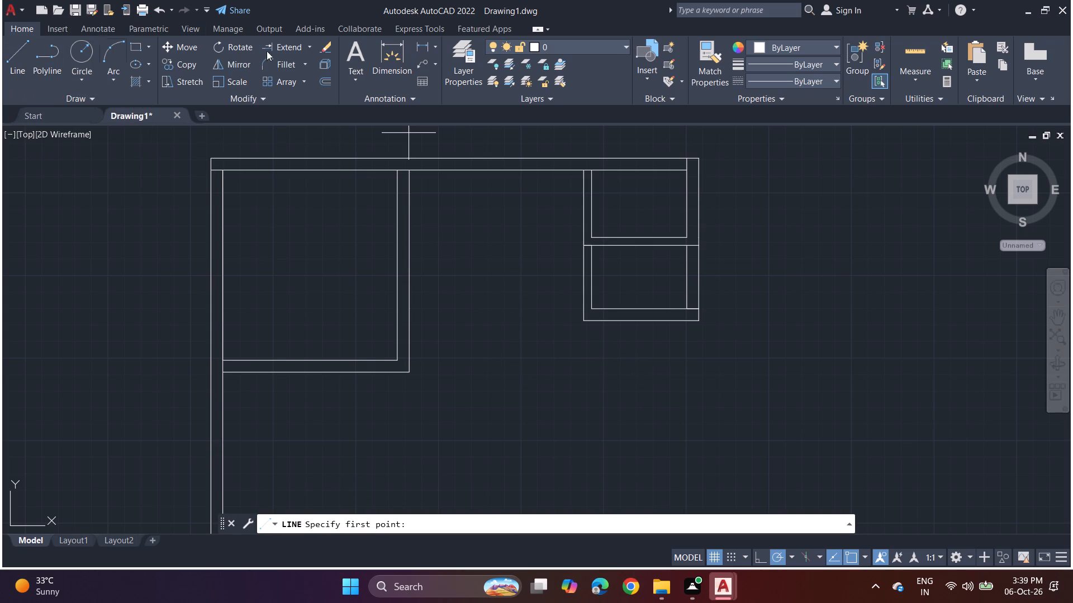
pyautogui.click(582, 168)
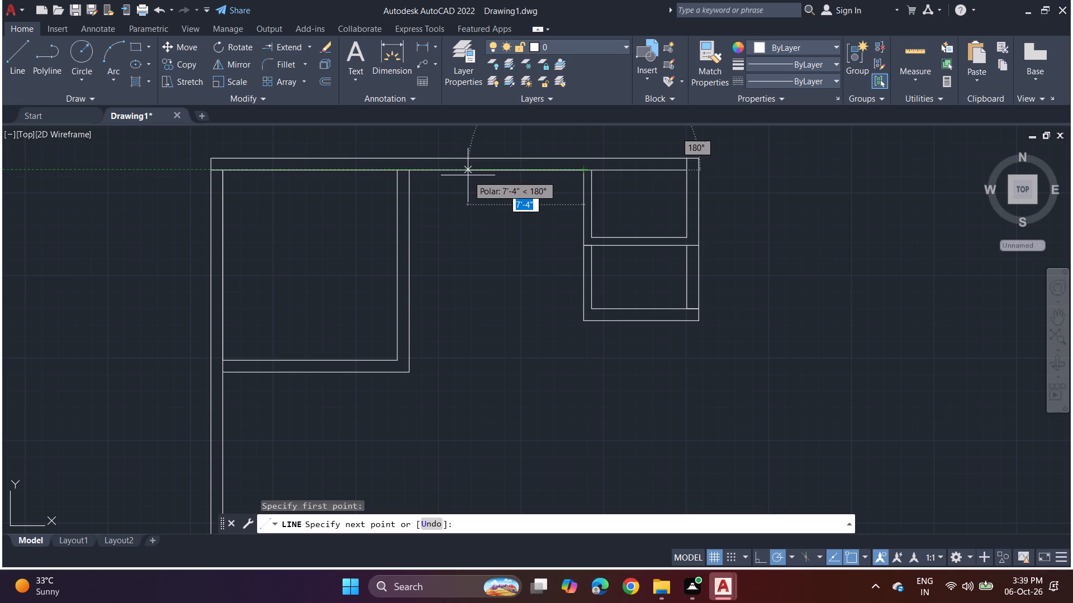
pyautogui.press('5')
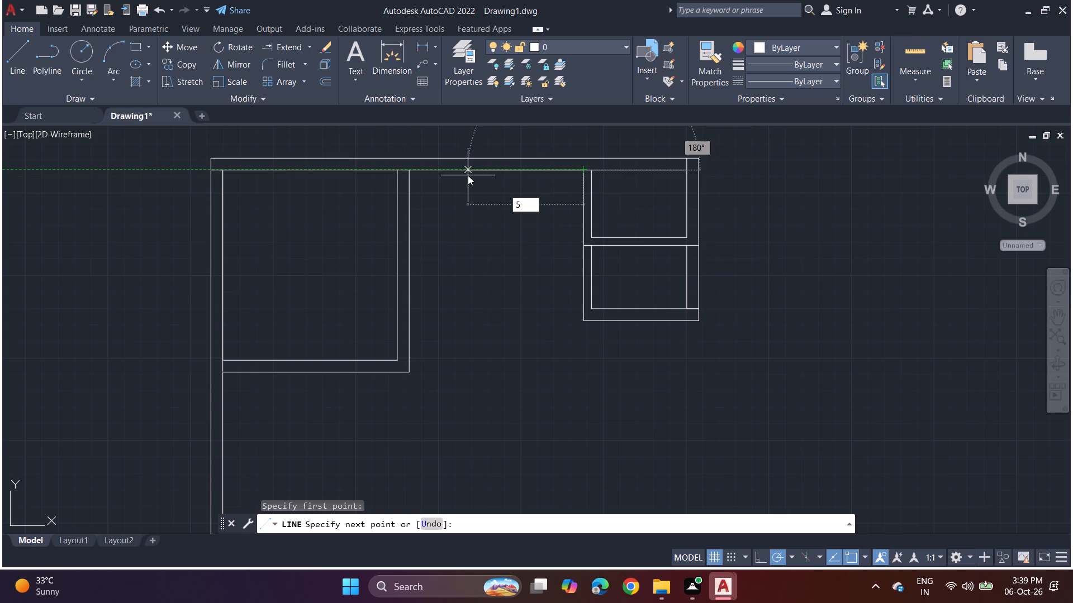
pyautogui.press("'")
pyautogui.press('Return')
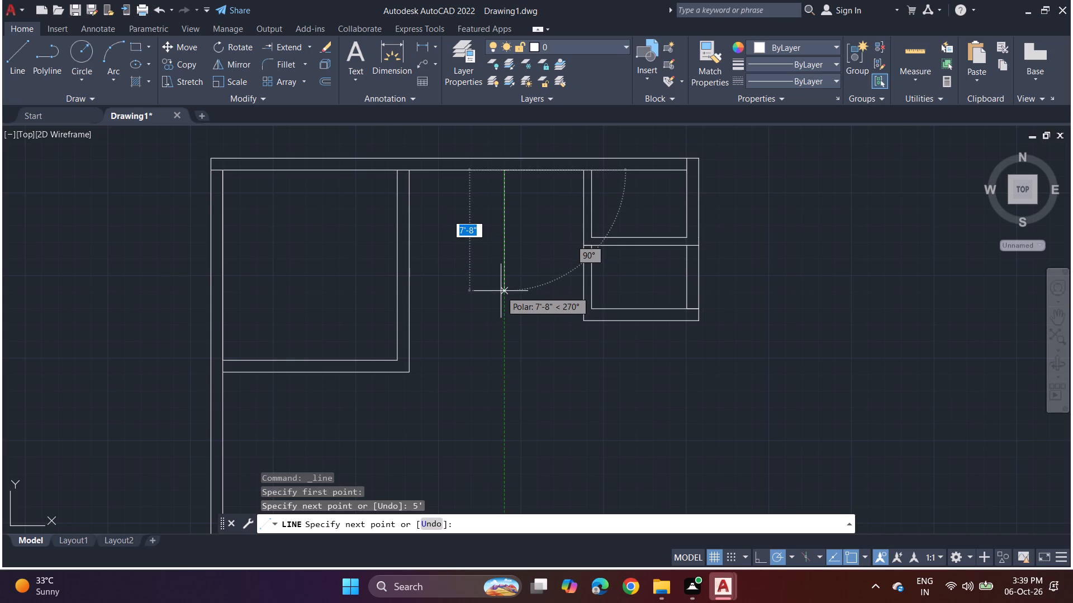
pyautogui.write("9'")
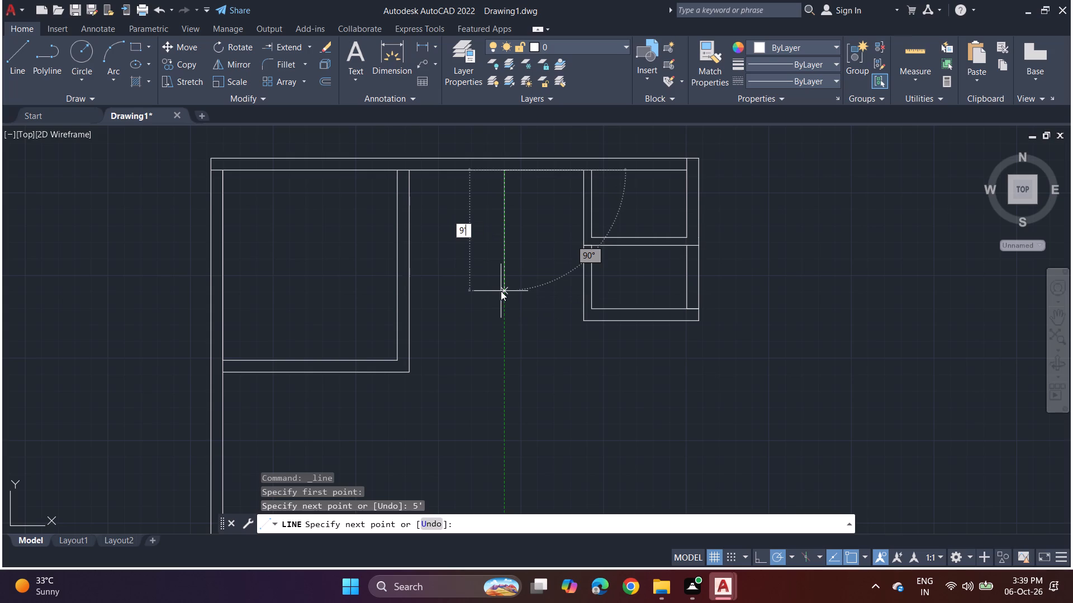
pyautogui.write('4.5"')
pyautogui.press('Return')
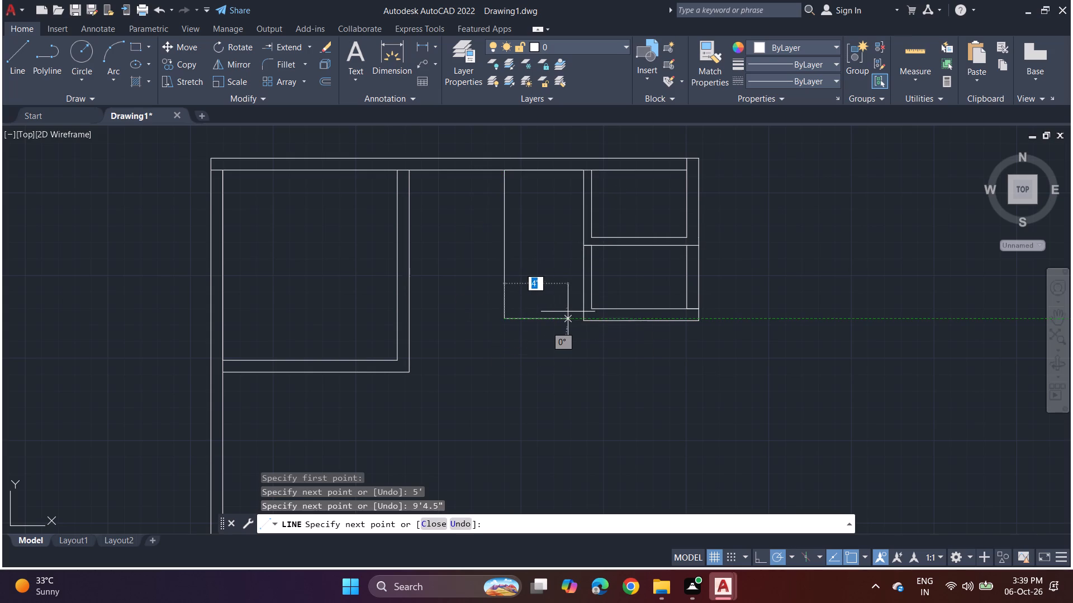
pyautogui.click(585, 315)
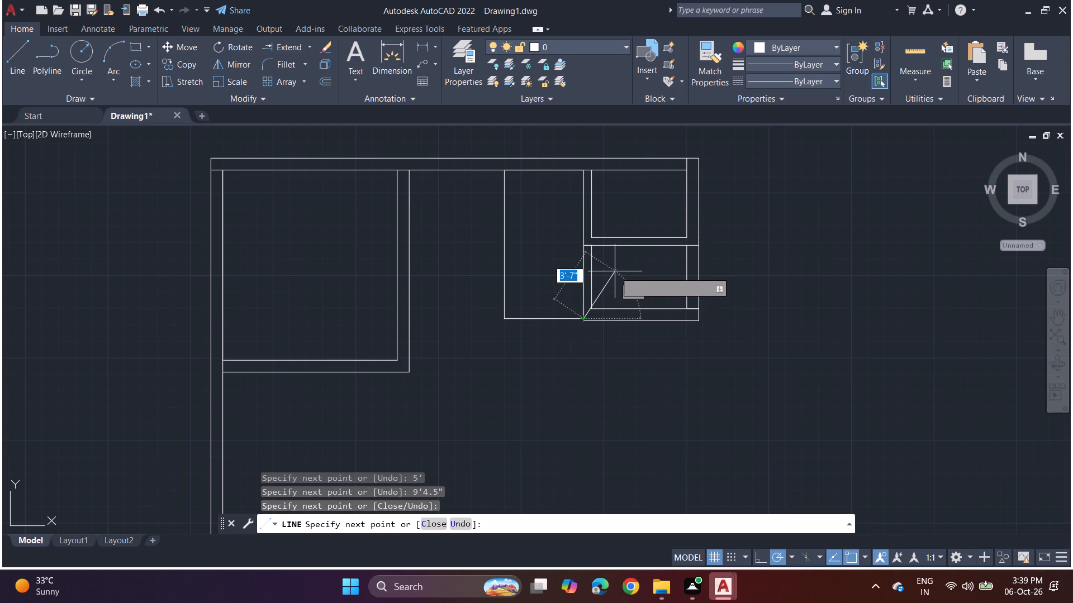
pyautogui.press('space')
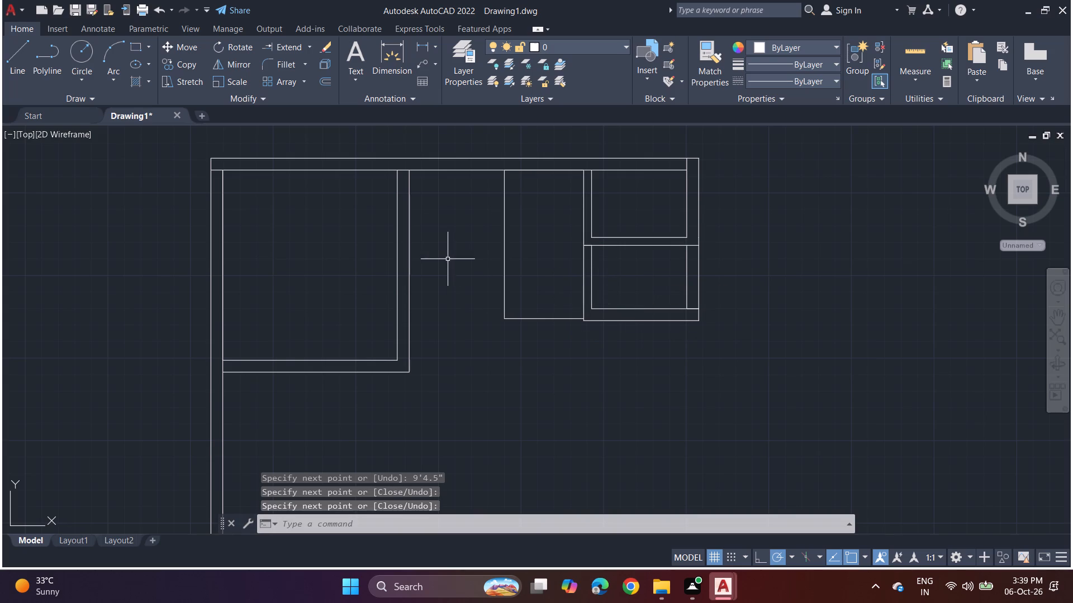
# Draw the 5' wide space's outer wall face from its top-left corner: 6" left, down to its bottom level, and right to its bottom-left corner.
pyautogui.click(18, 61)
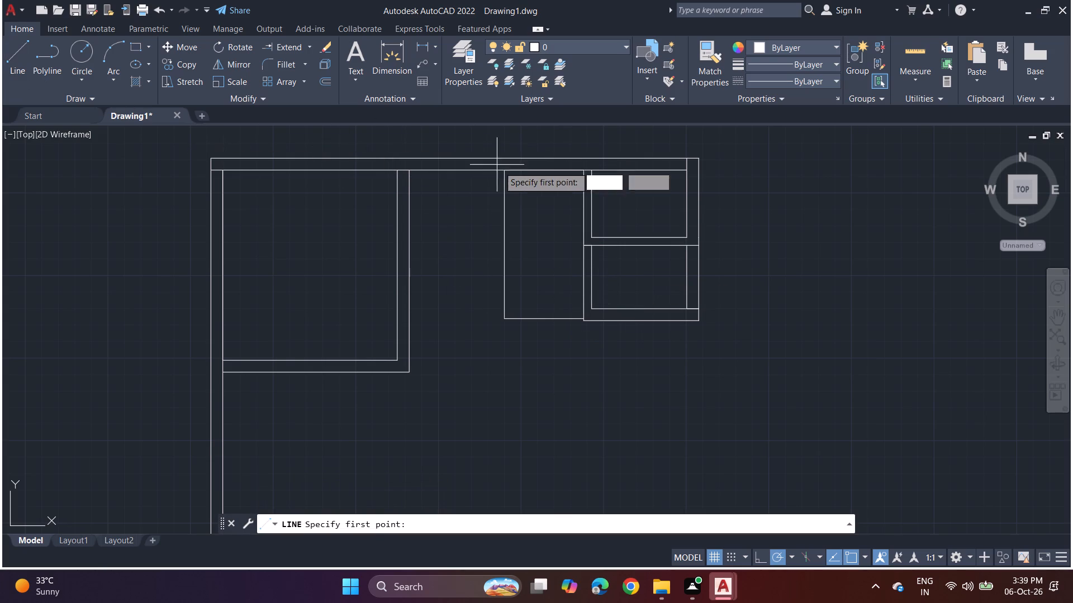
pyautogui.click(505, 169)
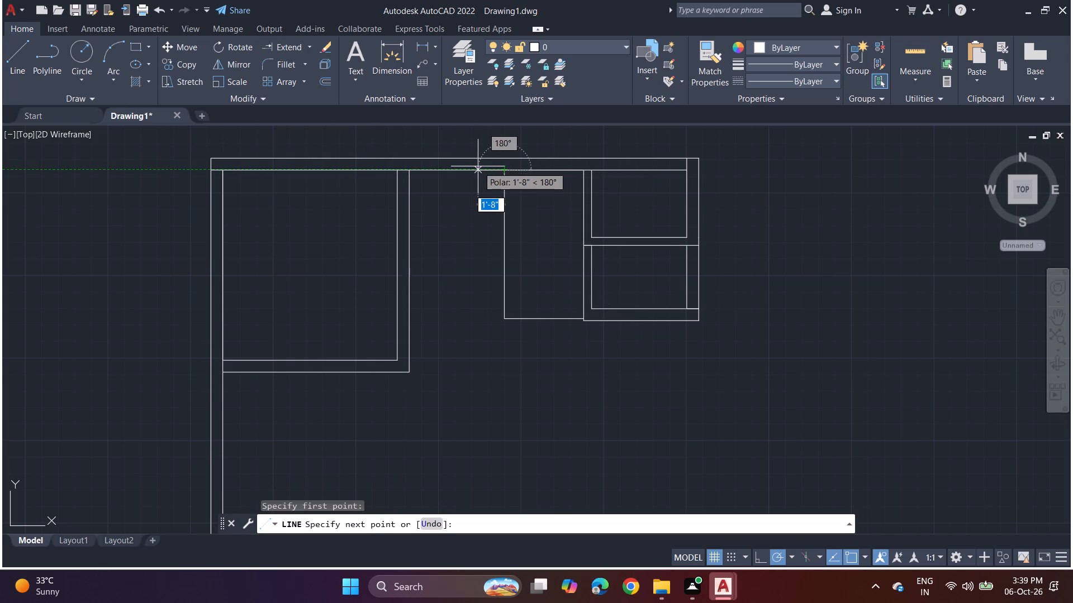
pyautogui.press('6')
pyautogui.press('Return')
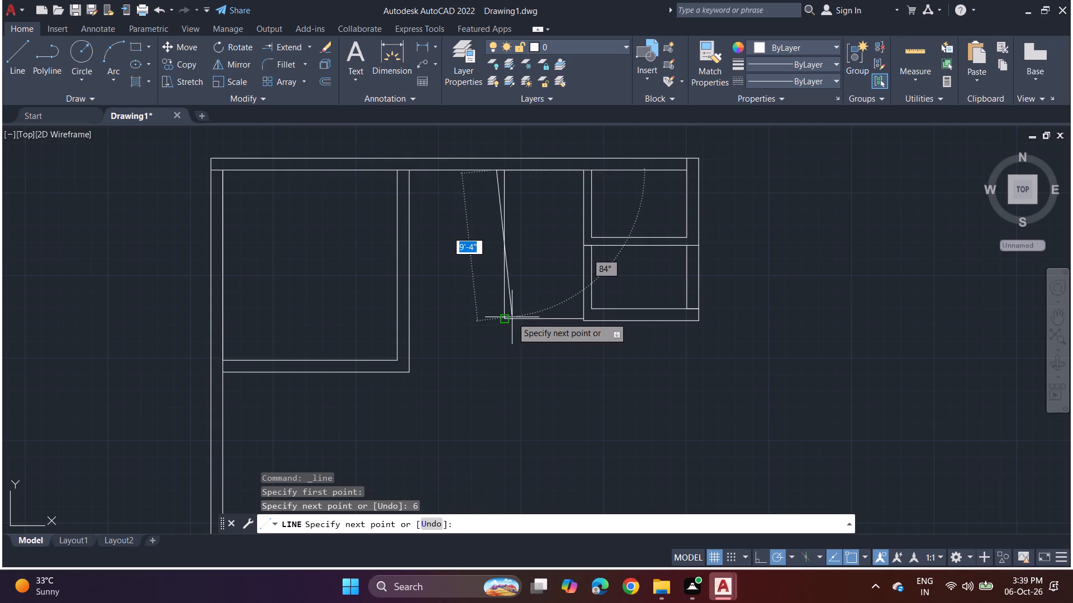
pyautogui.click(491, 320)
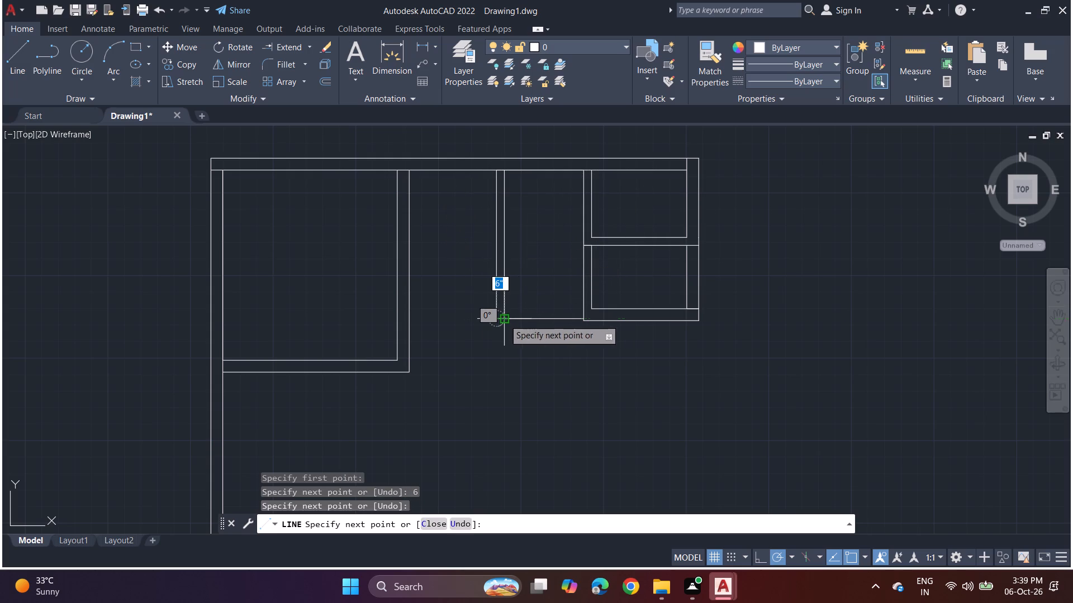
pyautogui.click(502, 321)
pyautogui.press('space')
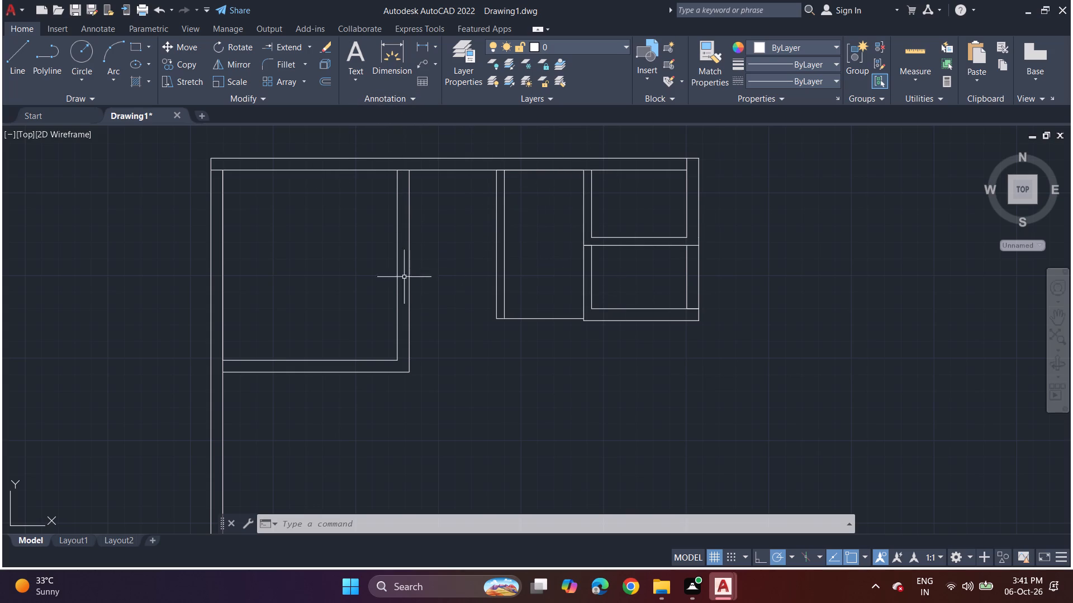
# From the second small room's outer bottom-right corner, draw a side wall 14' down, 9" left, and up to the room's bottom line.
pyautogui.moveTo(549, 387); pyautogui.dragTo(454, 300, button='middle')
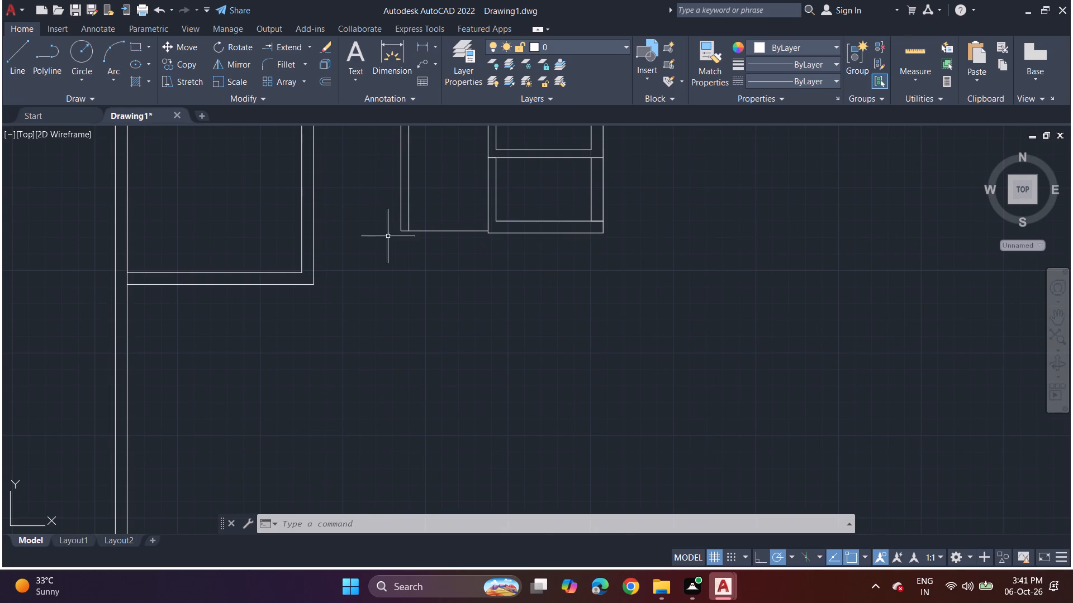
pyautogui.click(20, 66)
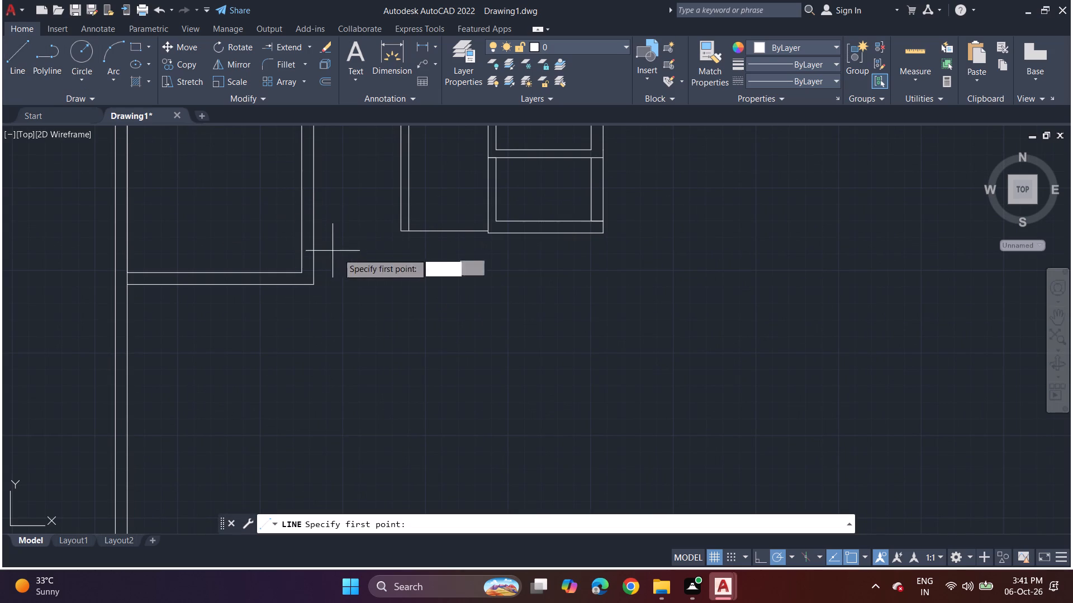
pyautogui.click(600, 234)
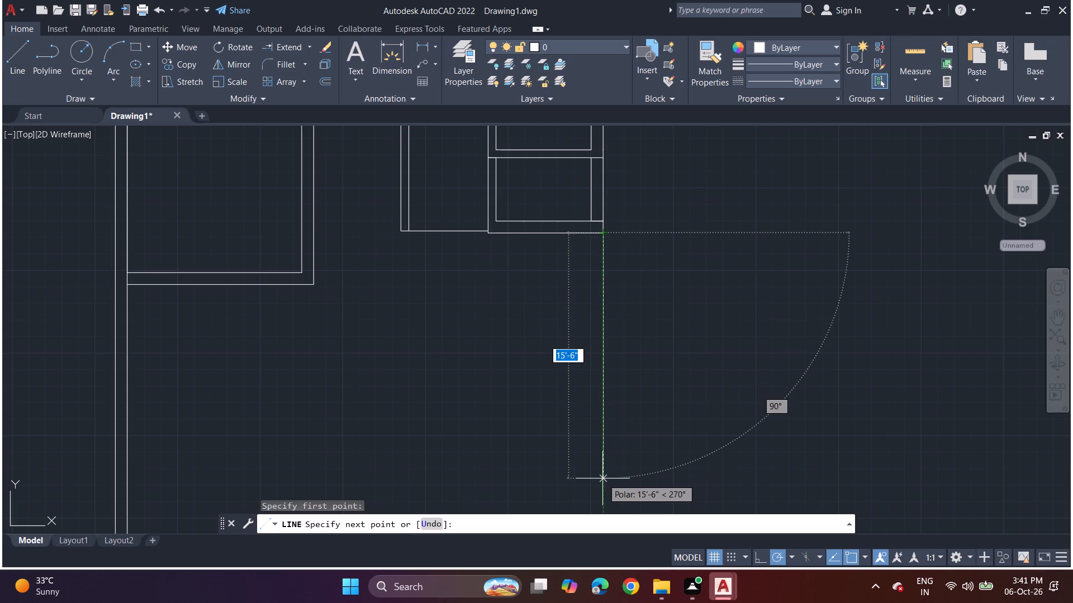
pyautogui.write("14'")
pyautogui.press('Return')
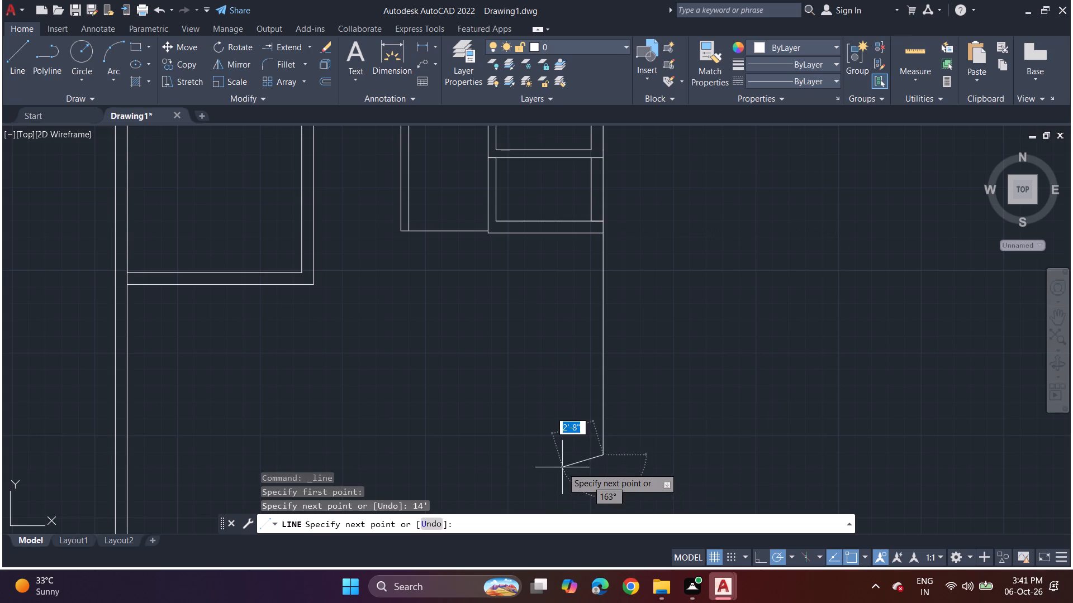
pyautogui.press('9')
pyautogui.press('Return')
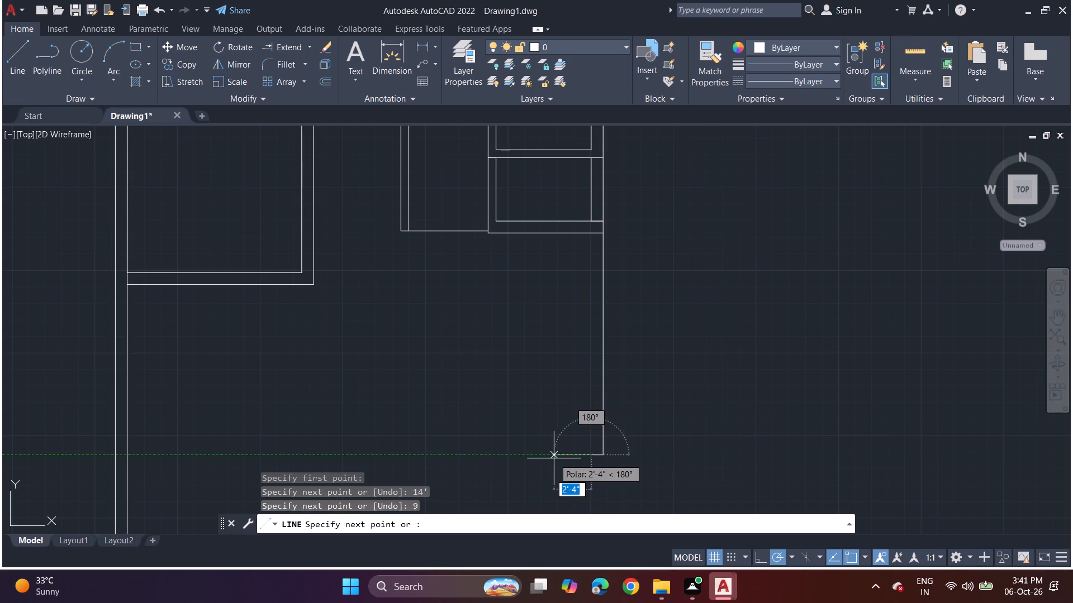
pyautogui.click(590, 240)
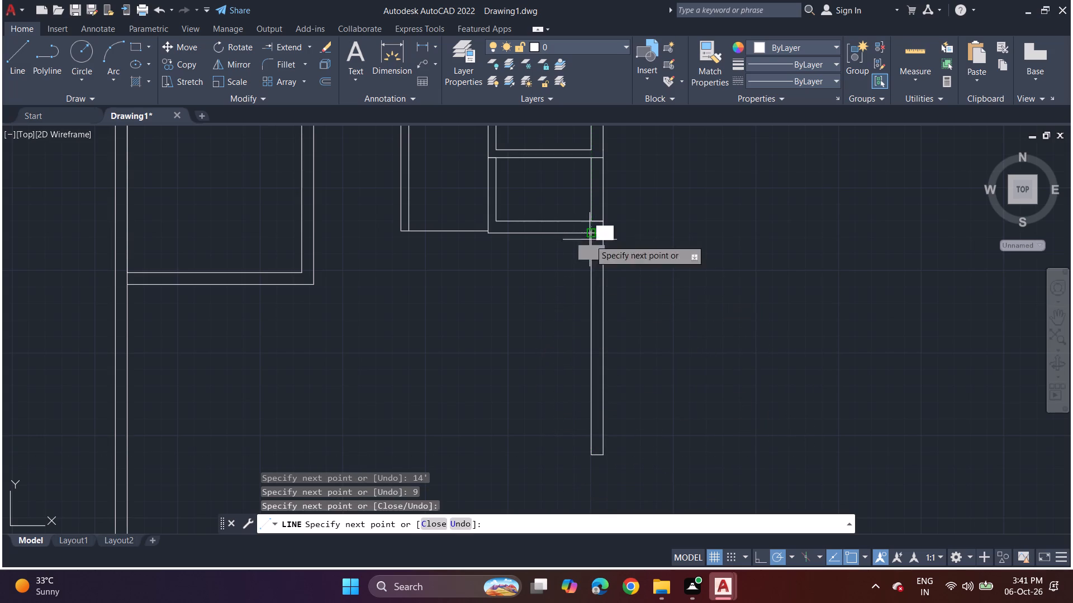
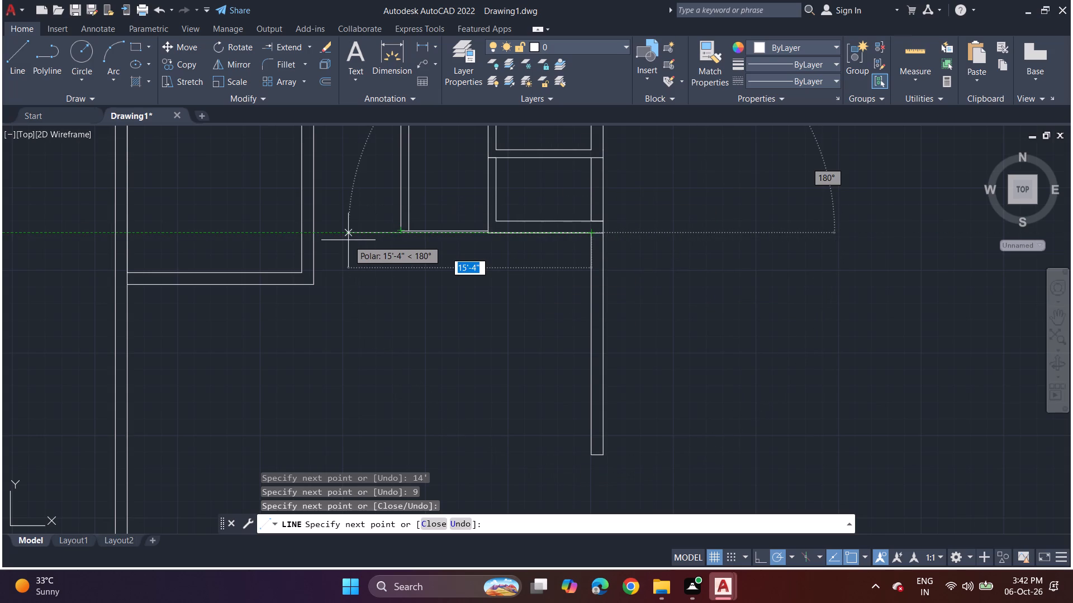
# Draw the new room's inner outline from the side wall's inner top: 12' left, 14' down, and right to the side wall's outer bottom corner.
pyautogui.write("12'")
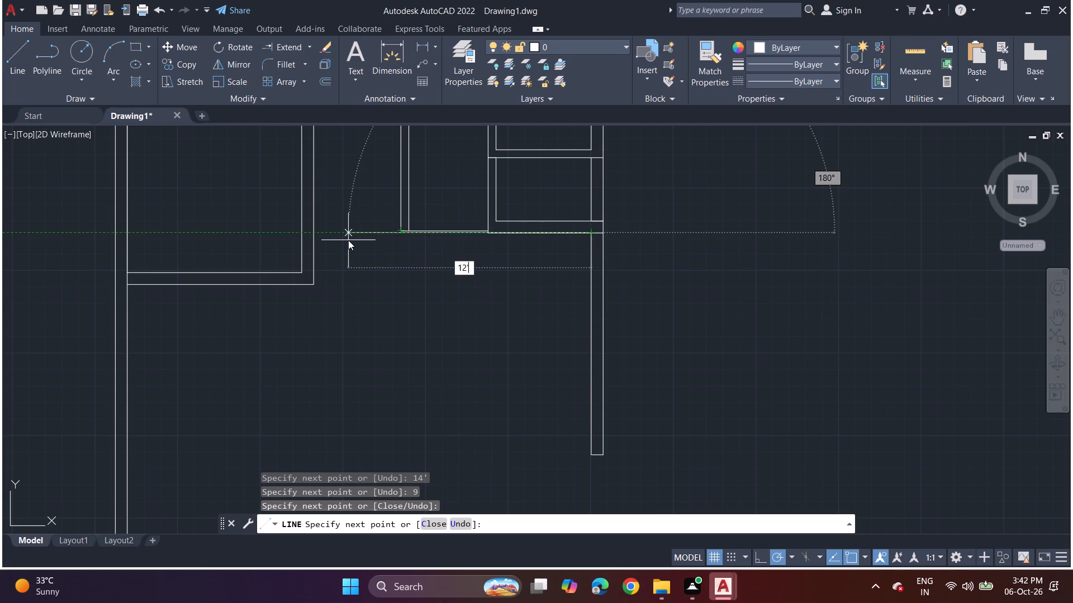
pyautogui.press('Return')
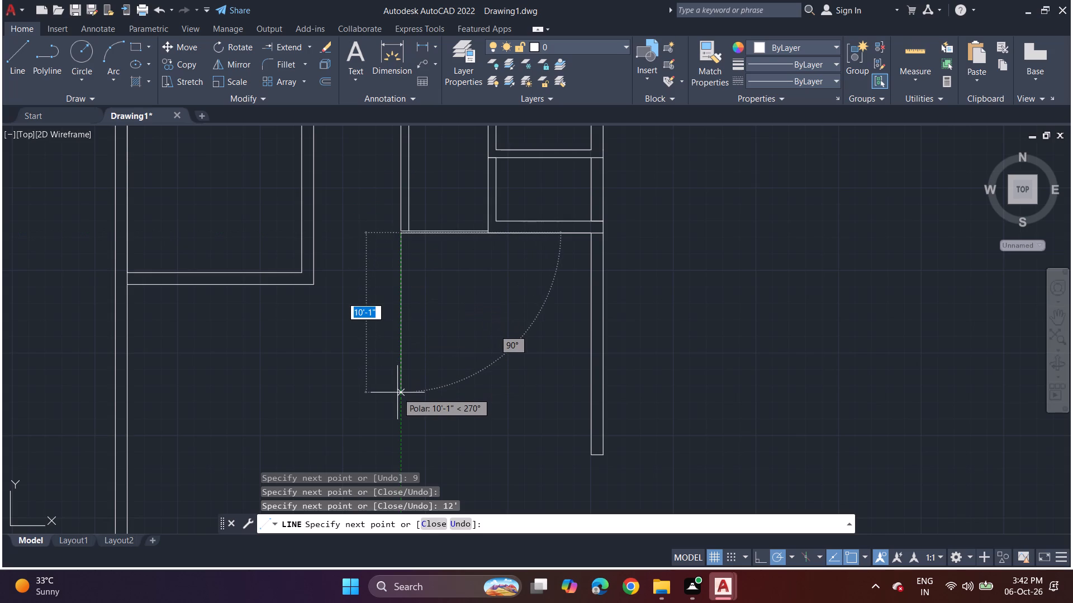
pyautogui.write("14'")
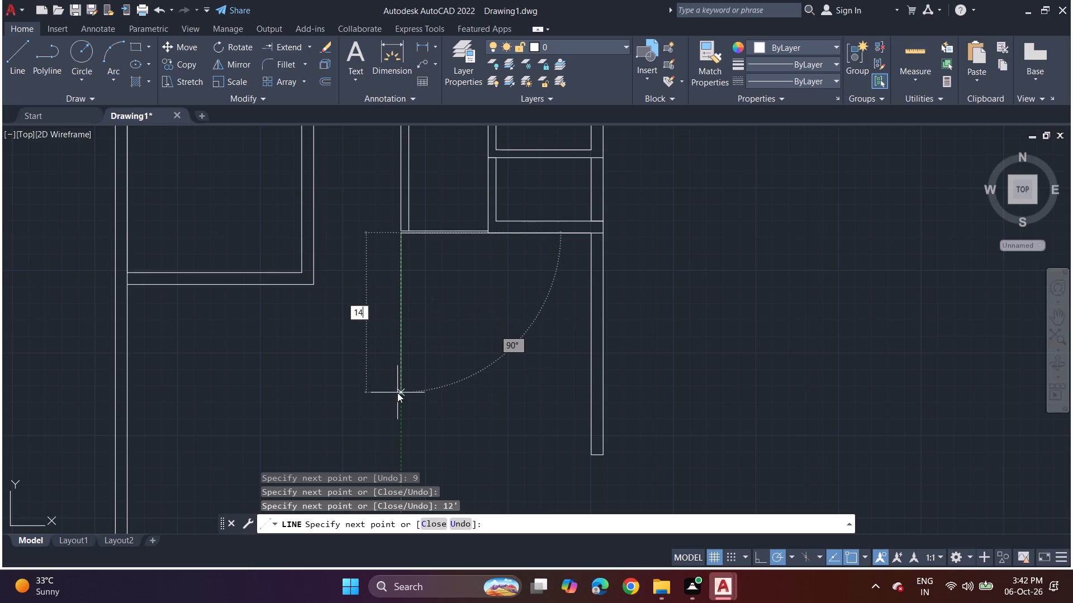
pyautogui.press('Return')
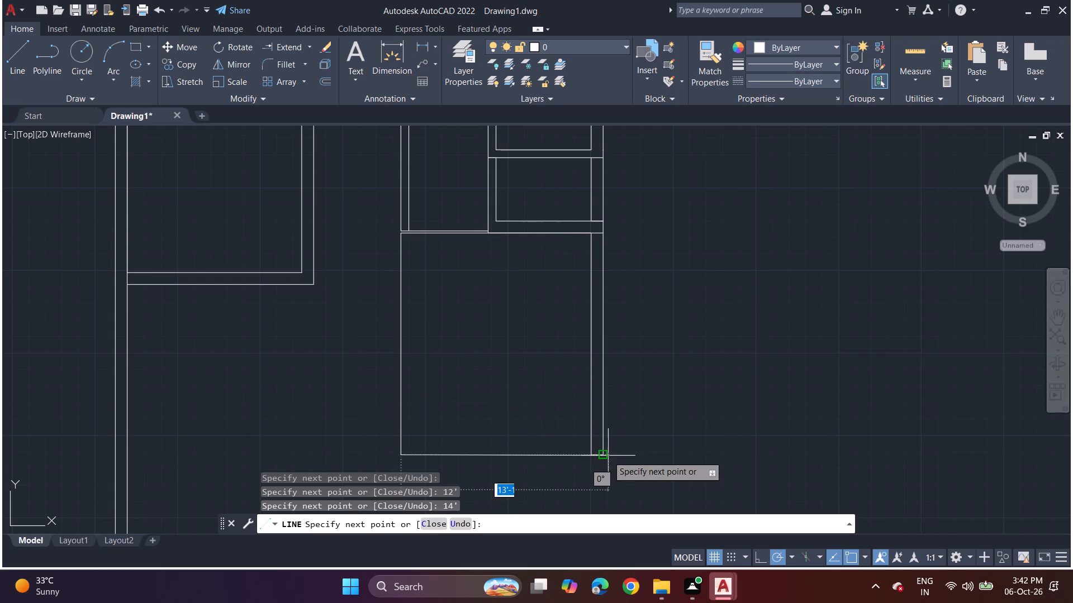
pyautogui.click(607, 456)
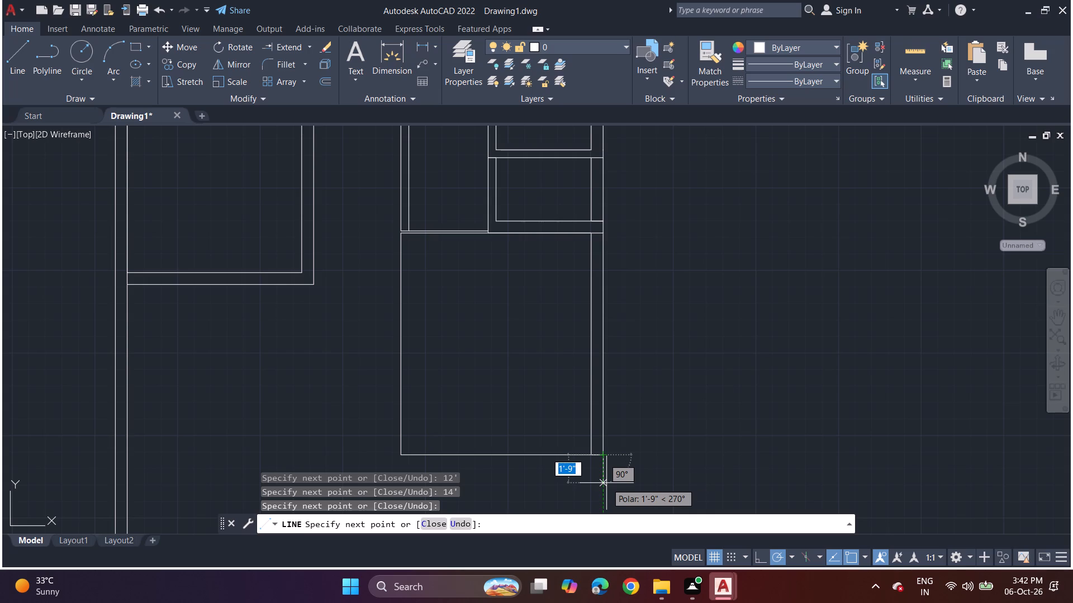
# Draw the new room's bottom outer face: 9" down, left to below the inner bottom-left corner, and 9" further left.
pyautogui.press('9')
pyautogui.press('Return')
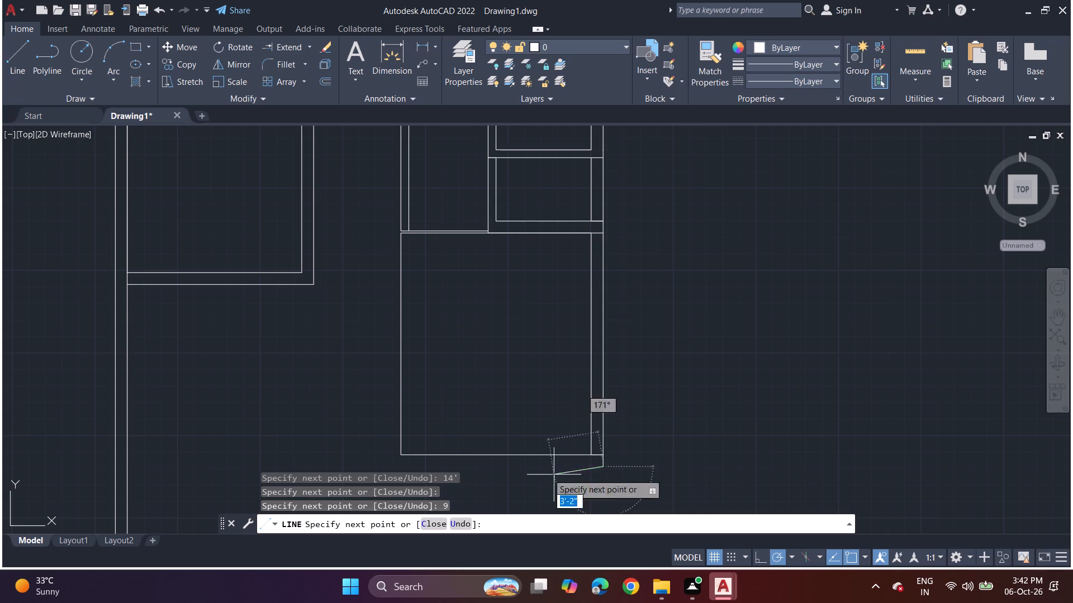
pyautogui.click(400, 467)
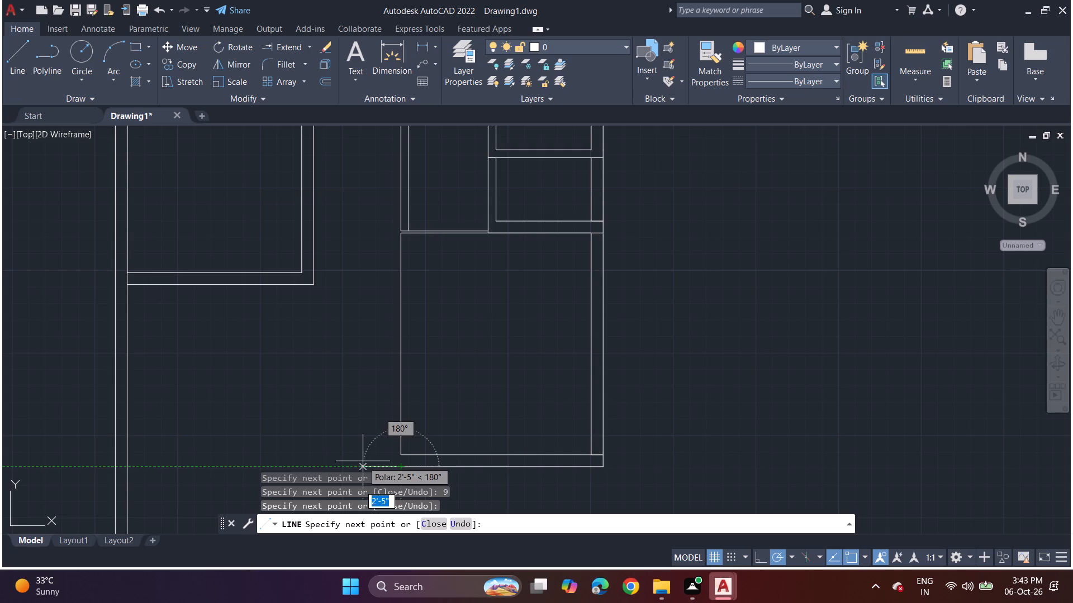
pyautogui.press('9')
pyautogui.press('Return')
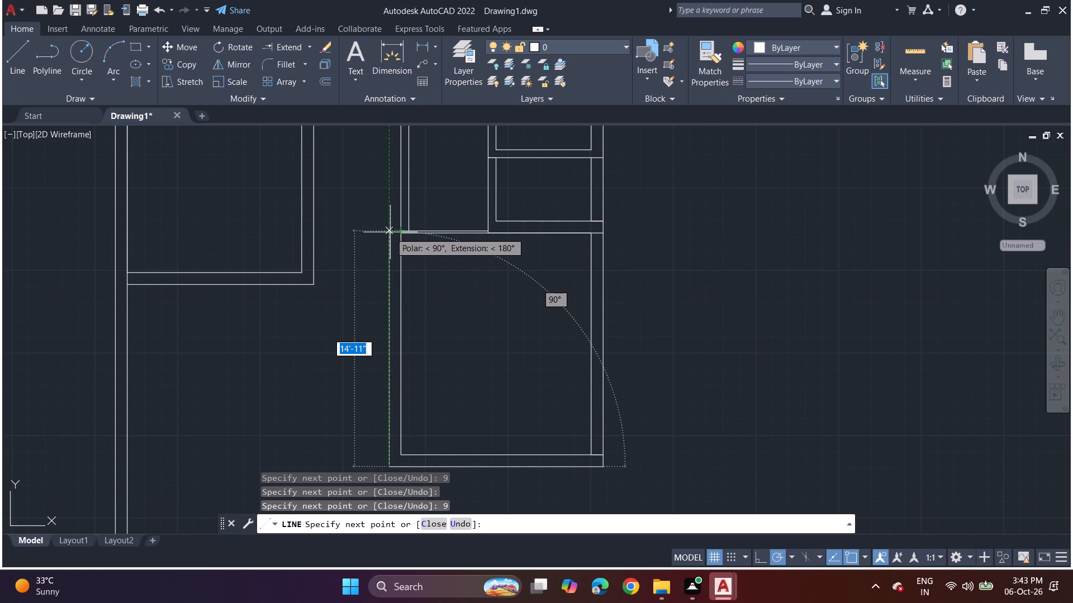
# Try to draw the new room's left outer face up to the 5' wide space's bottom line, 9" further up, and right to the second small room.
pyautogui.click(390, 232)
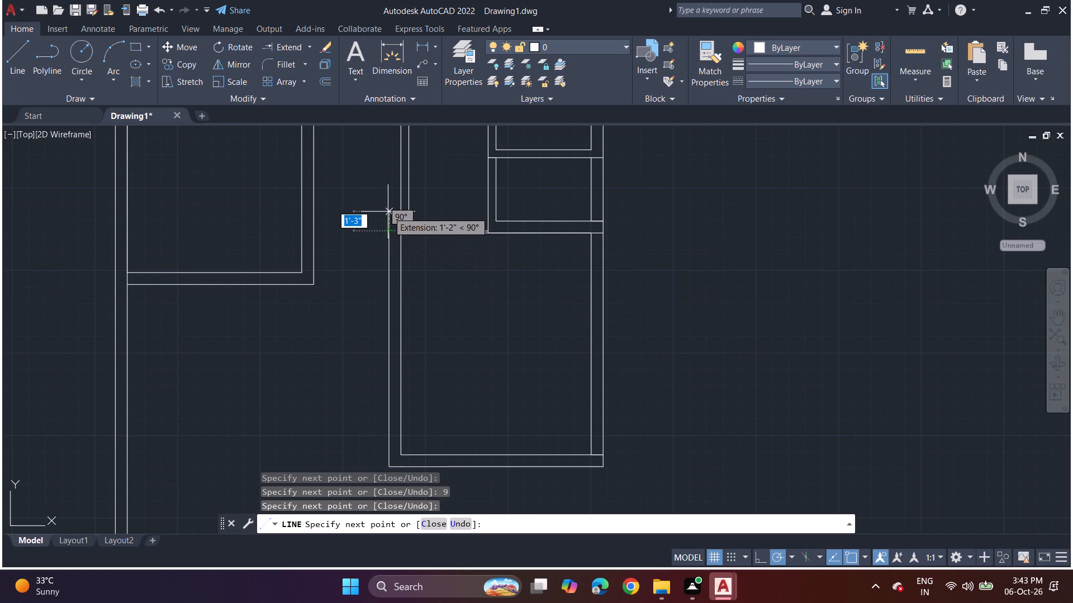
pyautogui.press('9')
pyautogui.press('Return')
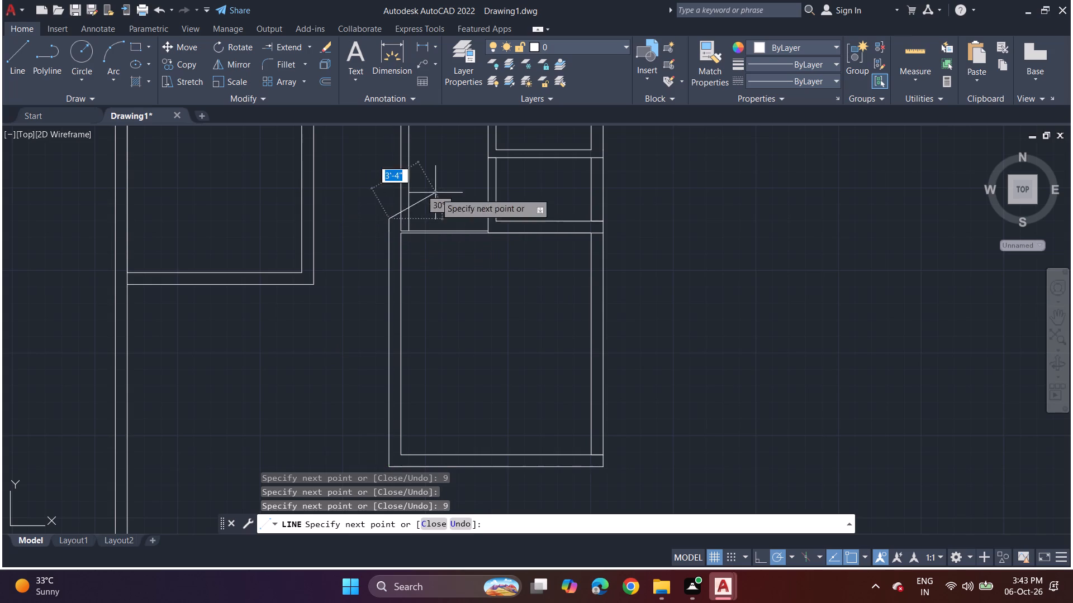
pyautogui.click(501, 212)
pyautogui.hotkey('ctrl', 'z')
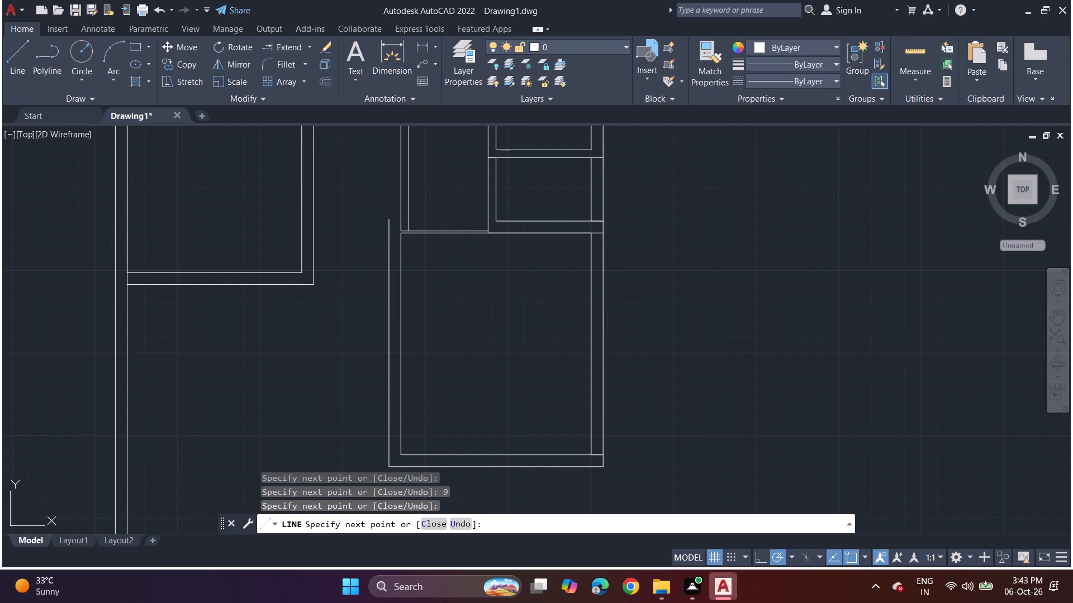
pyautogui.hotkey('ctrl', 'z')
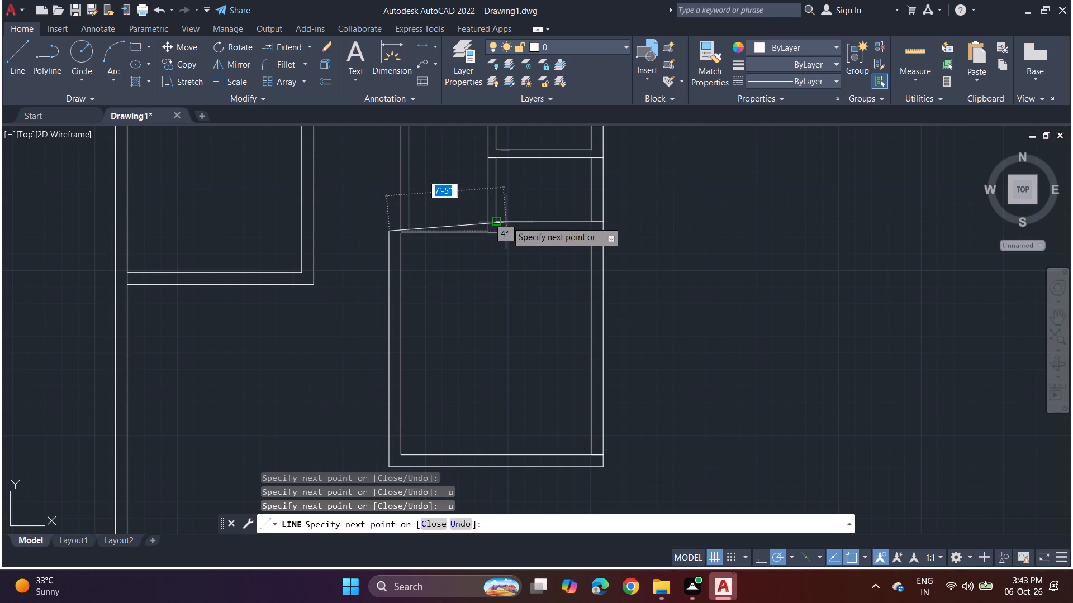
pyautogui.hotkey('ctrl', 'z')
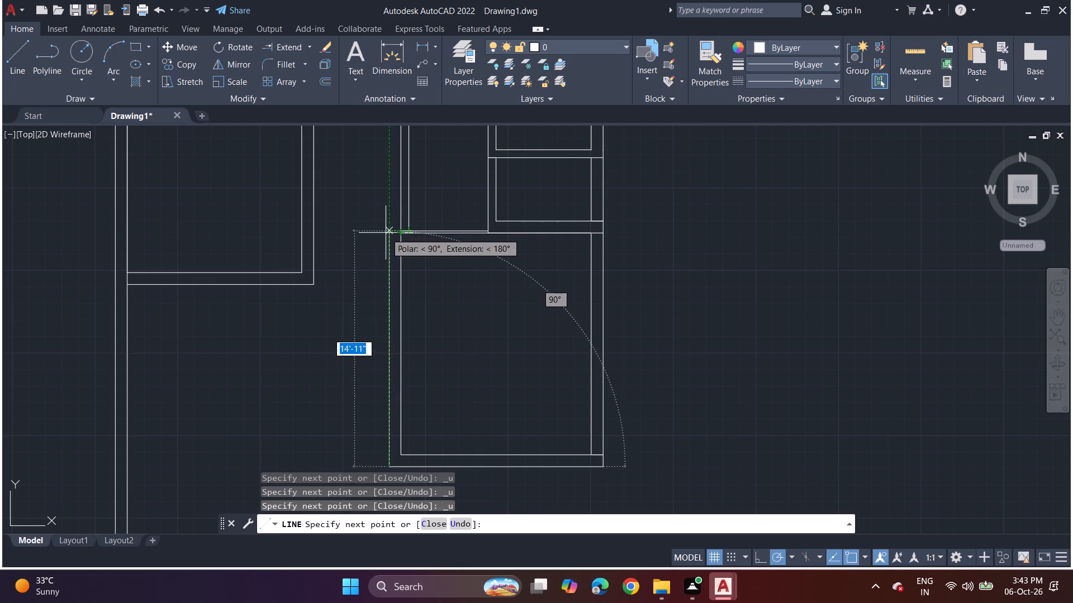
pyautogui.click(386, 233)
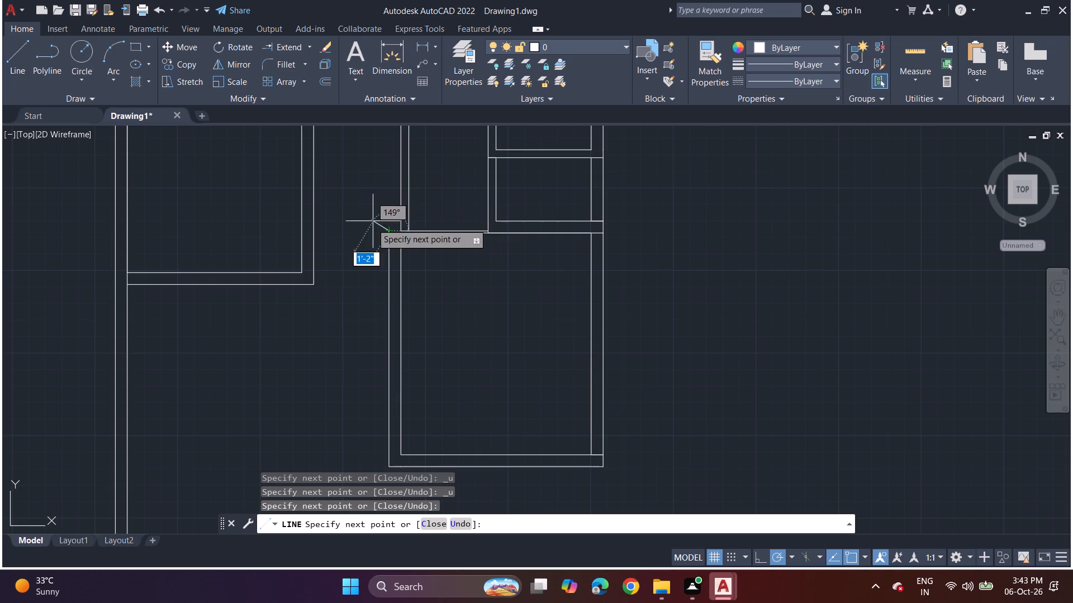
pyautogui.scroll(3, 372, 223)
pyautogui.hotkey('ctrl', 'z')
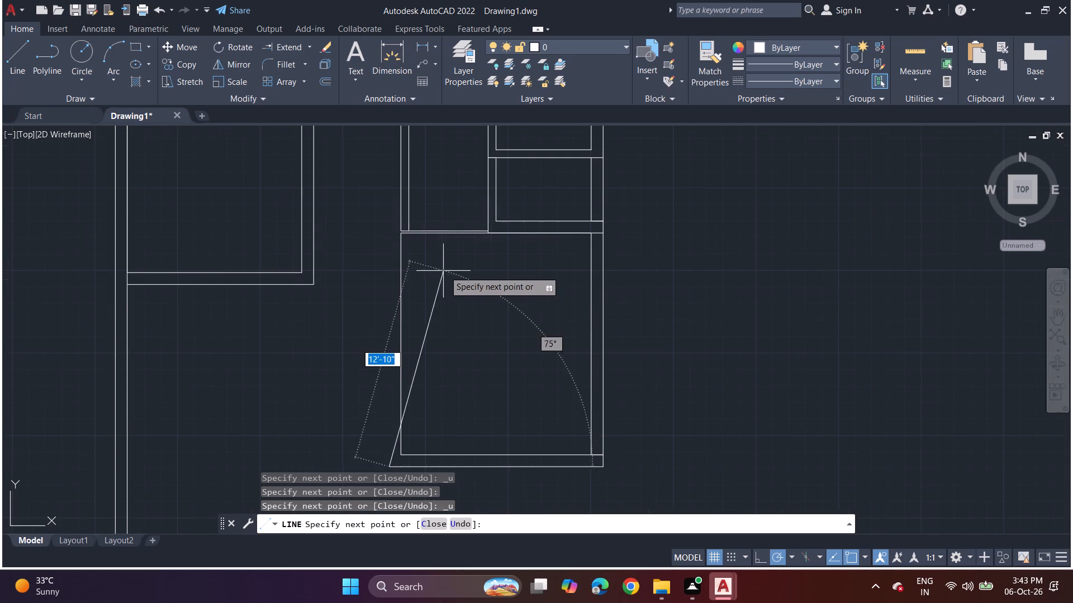
# Draw the left outer face up to the new room's top line, 9" further up, right to the second small room's inner bottom-left corner, and end the line.
pyautogui.scroll(3, 396, 244)
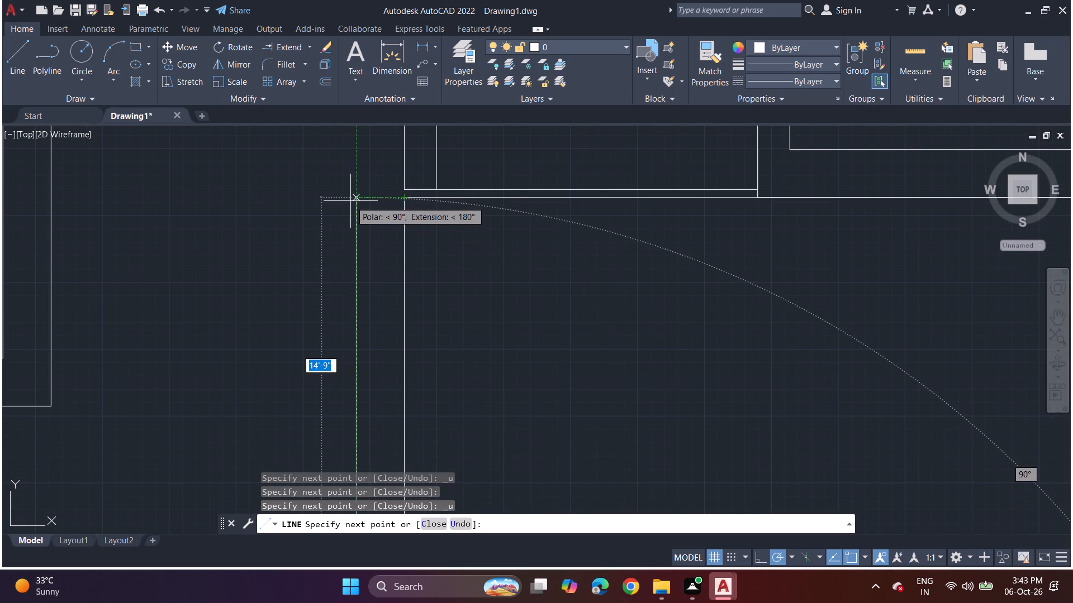
pyautogui.click(350, 201)
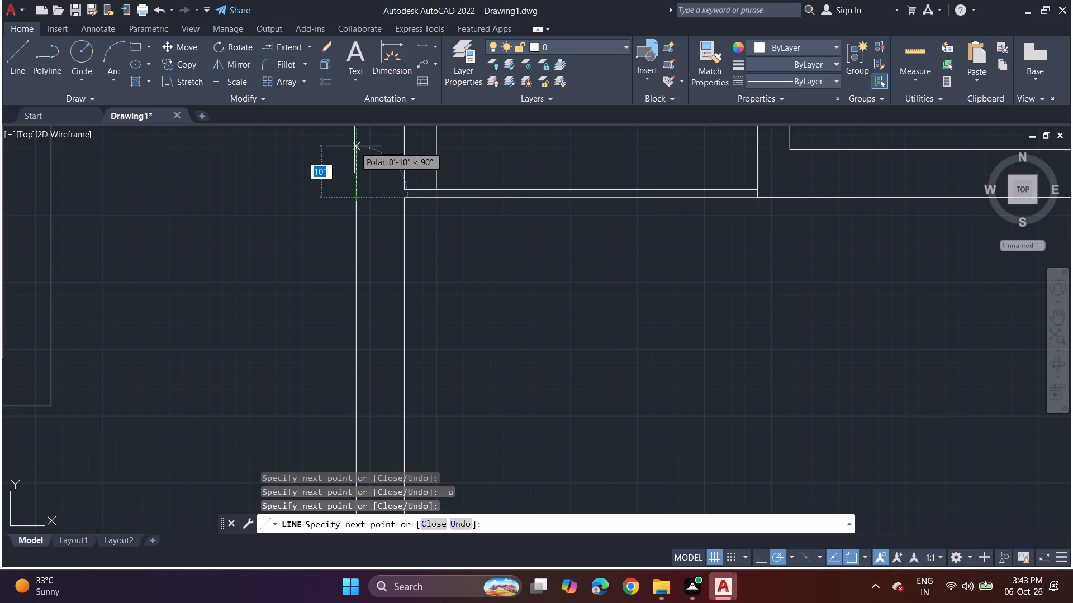
pyautogui.press('9')
pyautogui.press('Return')
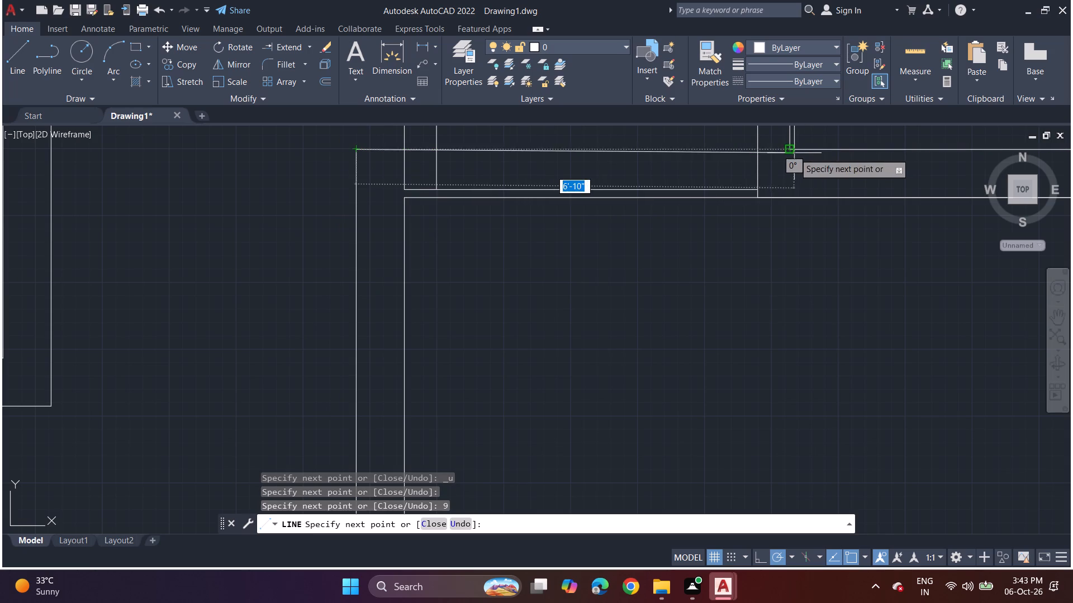
pyautogui.click(787, 152)
pyautogui.scroll(-2, 455, 260)
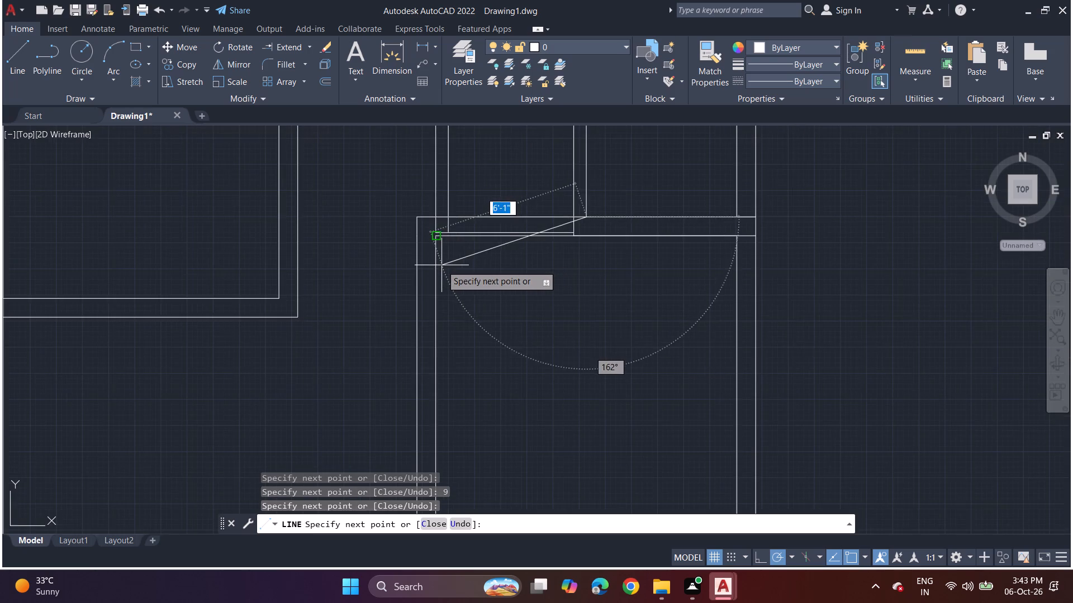
pyautogui.scroll(-1, 441, 265)
pyautogui.press('space')
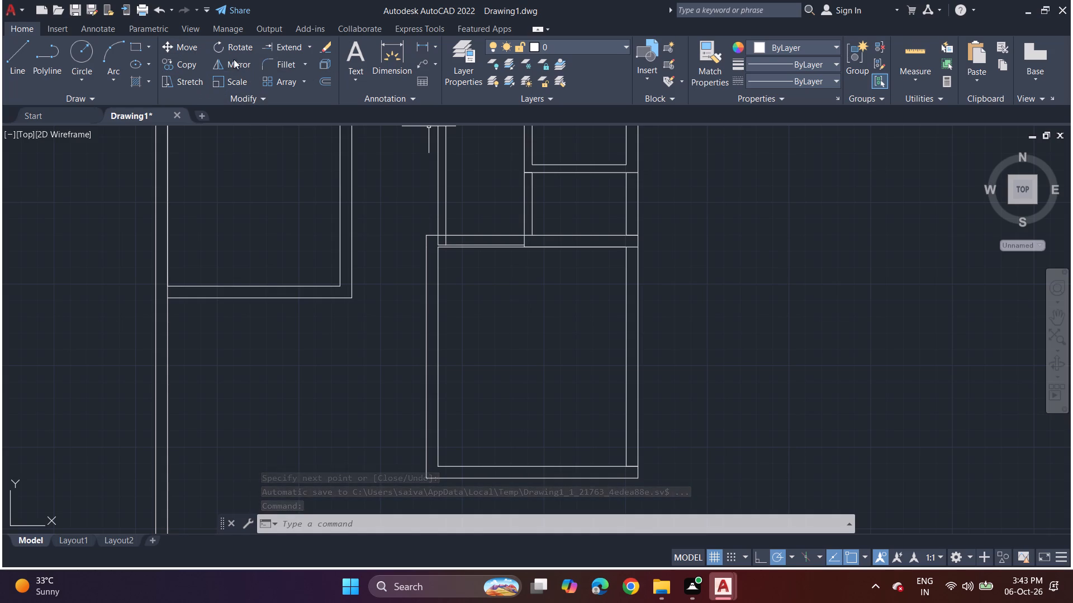
# Start the Extend command.
pyautogui.click(303, 48)
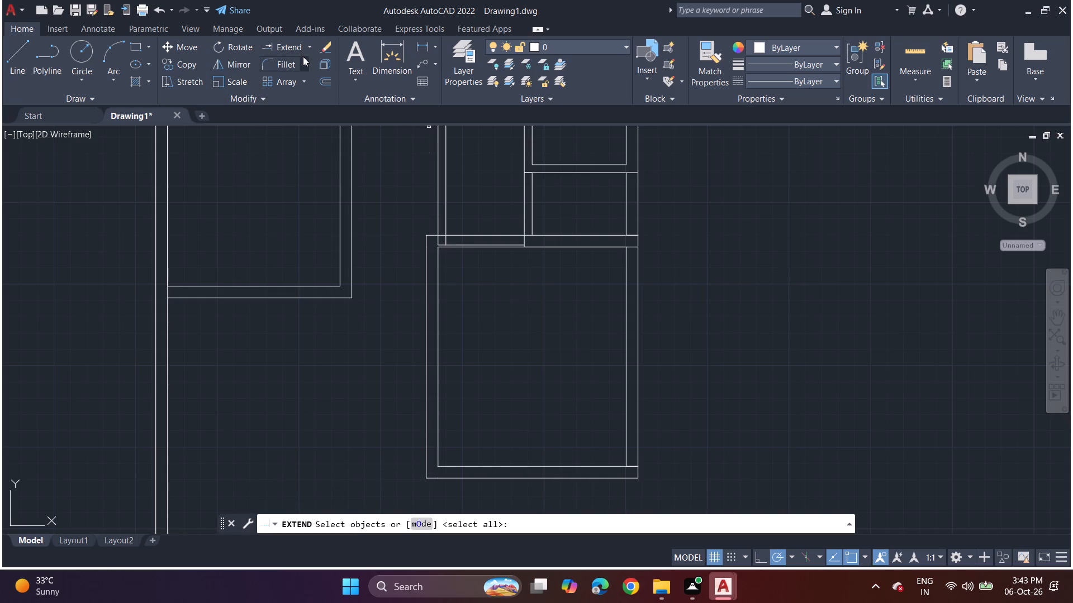
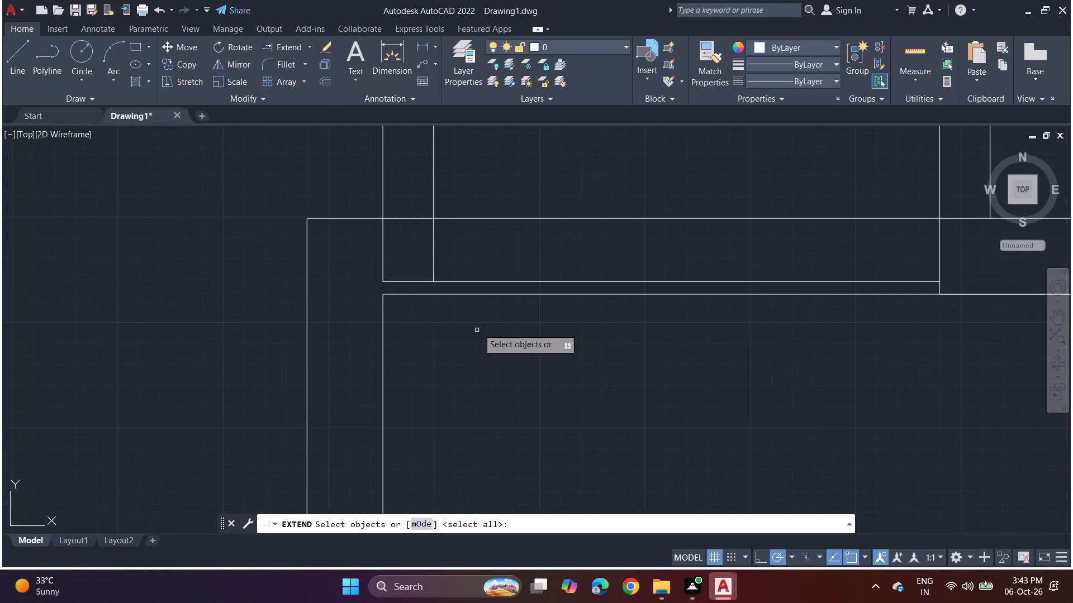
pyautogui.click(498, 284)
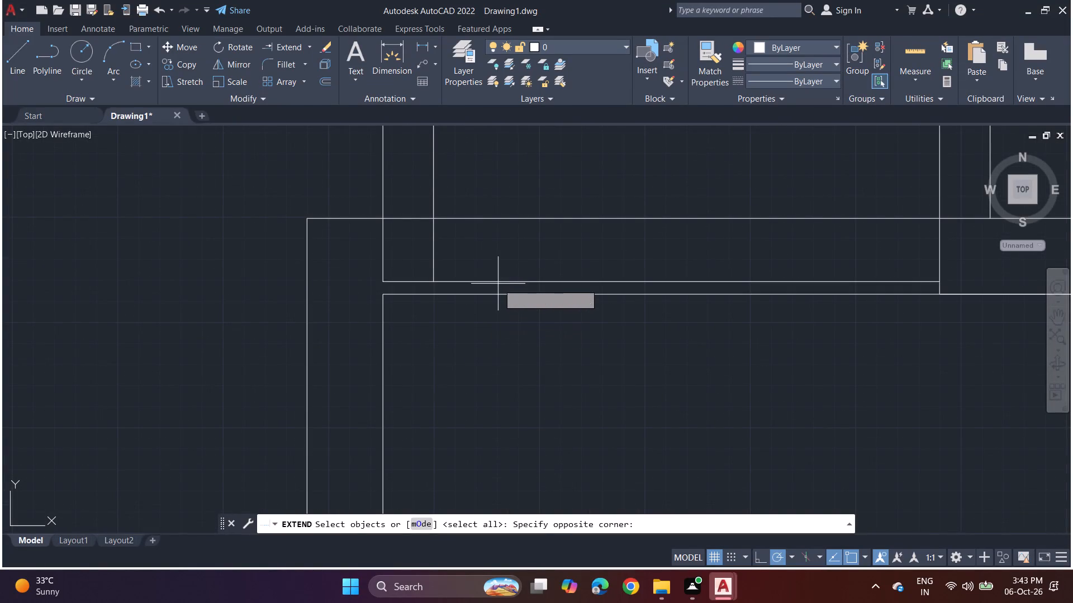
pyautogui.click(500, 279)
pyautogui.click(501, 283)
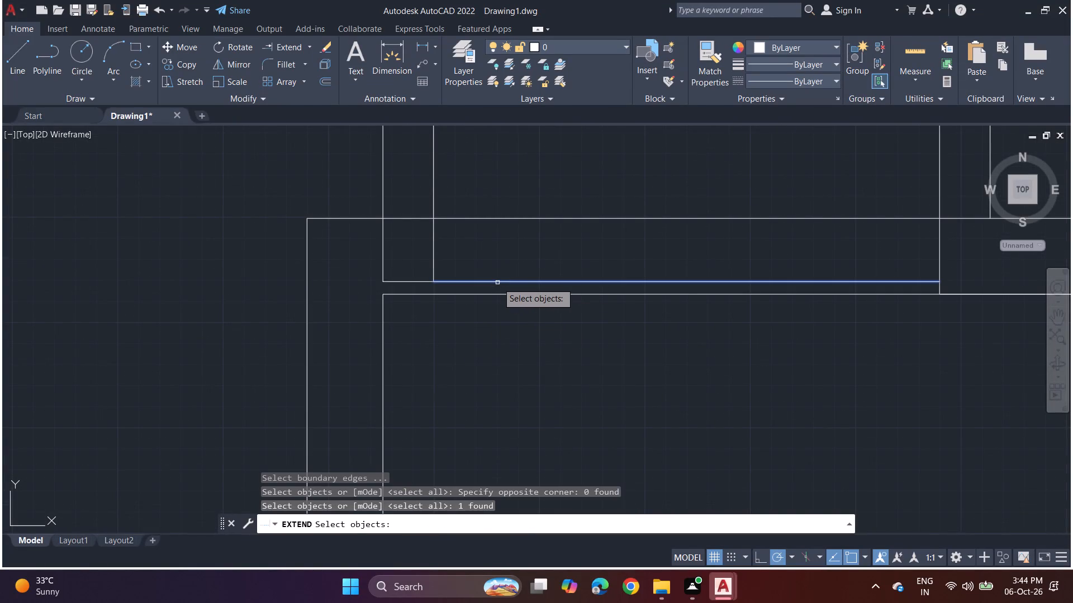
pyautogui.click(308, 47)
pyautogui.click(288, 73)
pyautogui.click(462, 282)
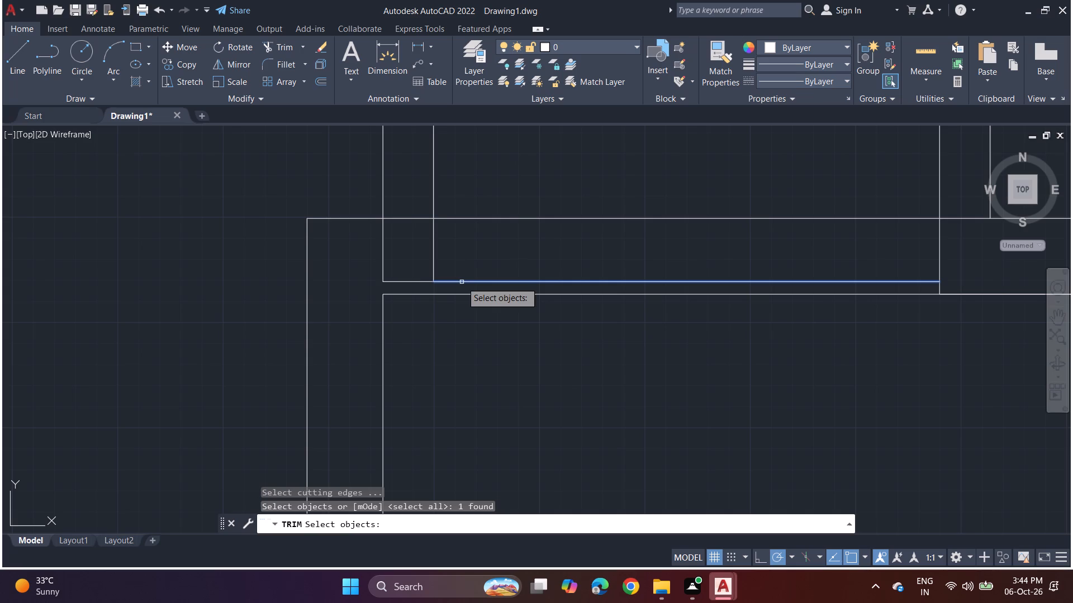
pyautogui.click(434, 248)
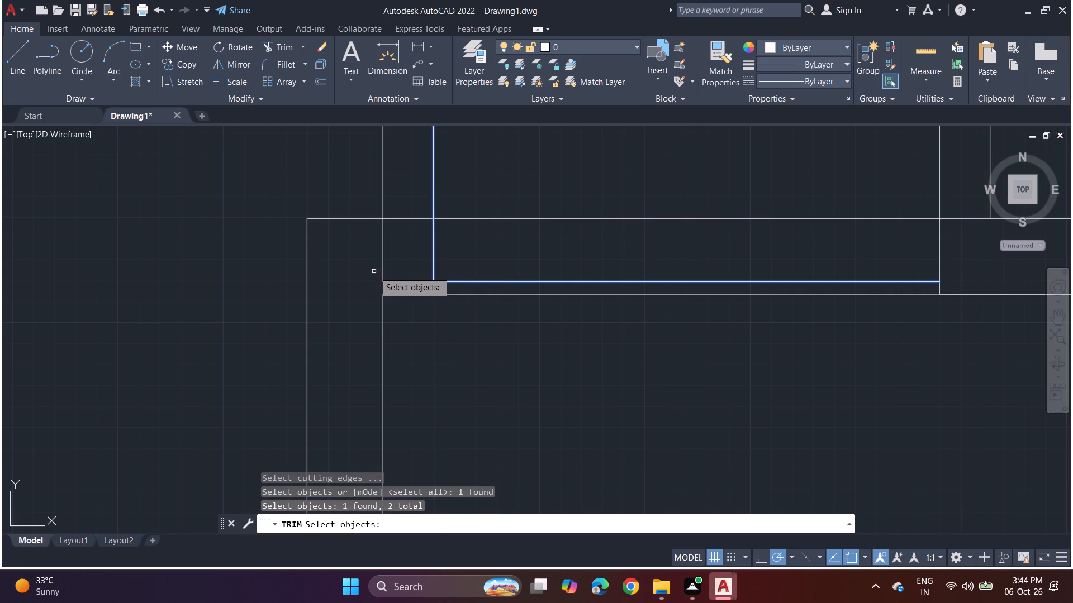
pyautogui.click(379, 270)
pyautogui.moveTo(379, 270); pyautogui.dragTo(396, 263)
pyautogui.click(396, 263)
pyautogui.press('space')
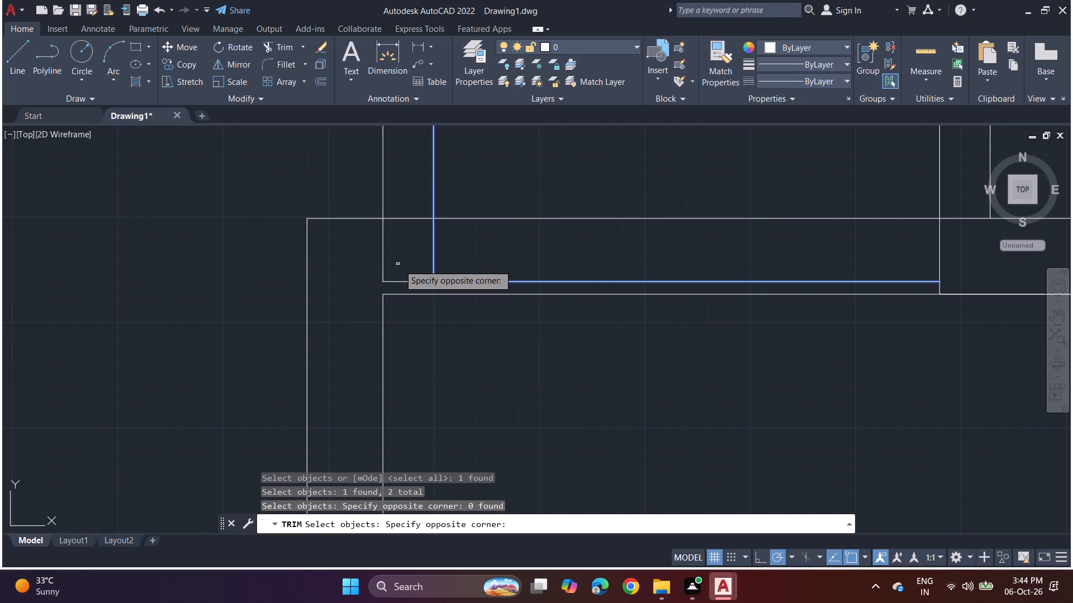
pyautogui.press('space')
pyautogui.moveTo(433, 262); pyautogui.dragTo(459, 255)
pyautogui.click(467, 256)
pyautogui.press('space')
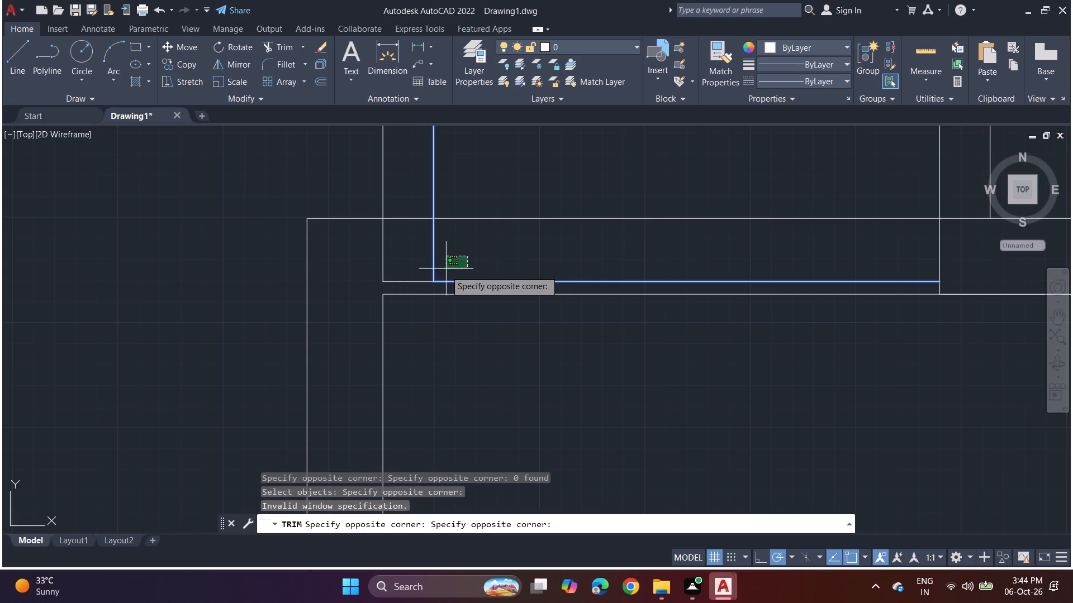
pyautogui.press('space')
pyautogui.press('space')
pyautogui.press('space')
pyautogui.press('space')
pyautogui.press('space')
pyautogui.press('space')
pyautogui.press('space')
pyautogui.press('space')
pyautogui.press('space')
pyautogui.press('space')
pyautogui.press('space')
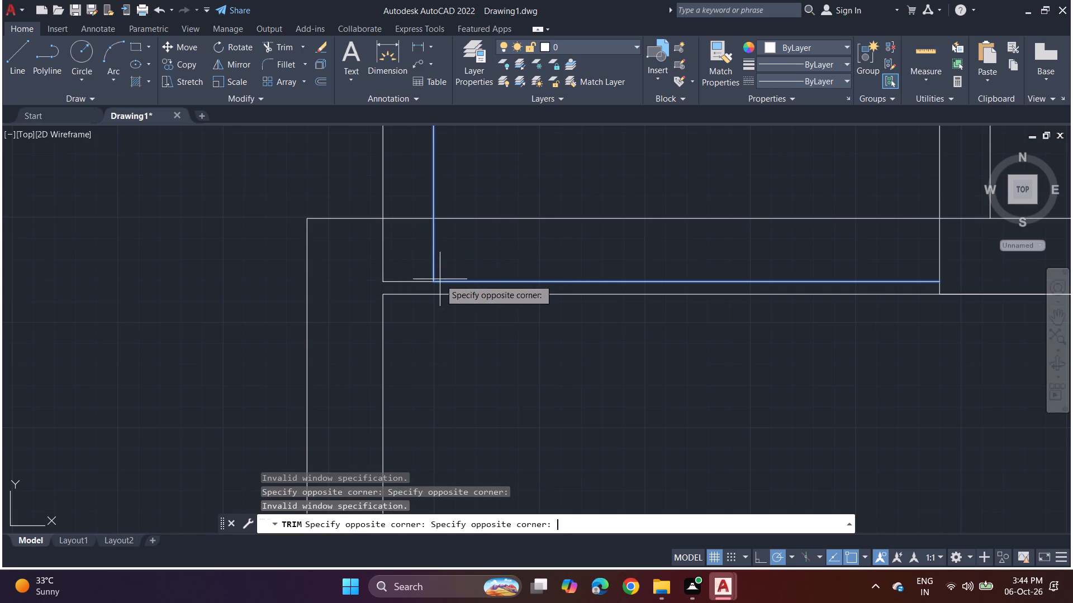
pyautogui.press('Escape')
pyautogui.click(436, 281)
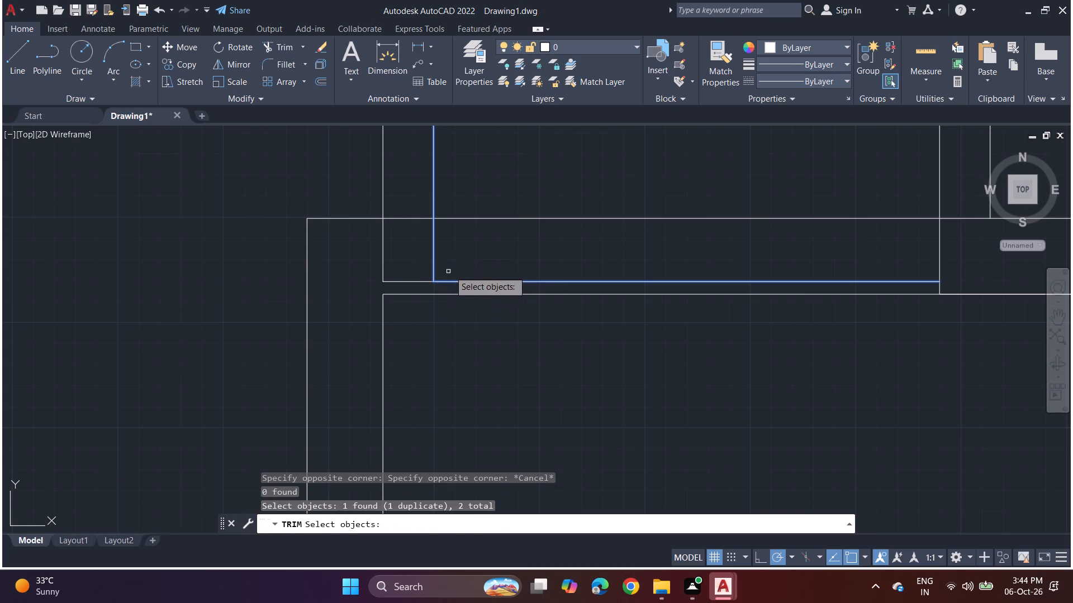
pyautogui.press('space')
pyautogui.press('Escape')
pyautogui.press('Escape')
# Delete the 5' wide space's bottom line and the short line joining the lower ends of its left wall's two faces.
pyautogui.click(450, 280)
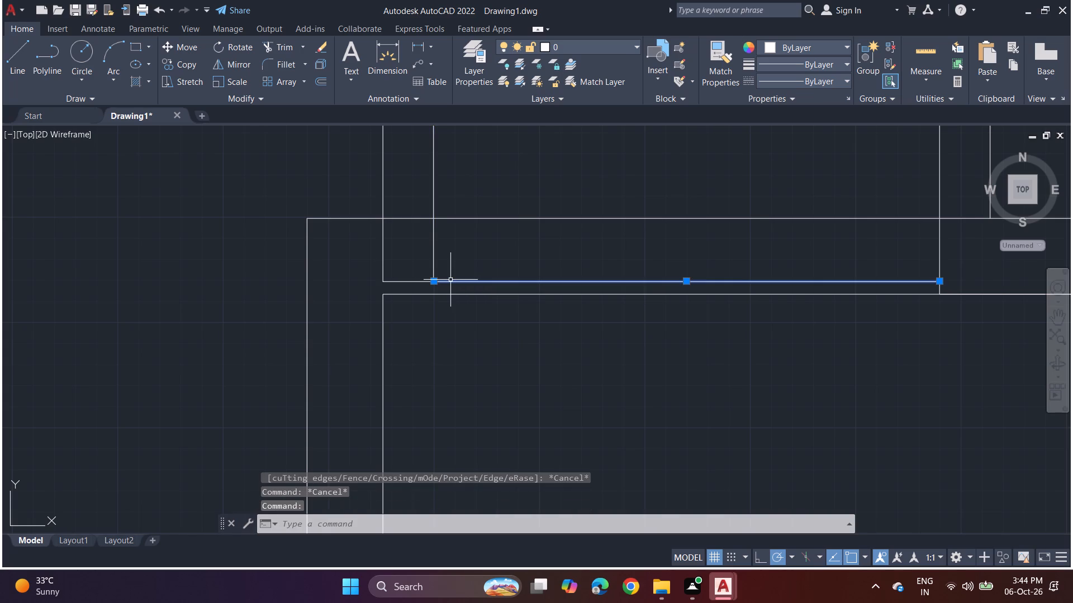
pyautogui.press('Delete')
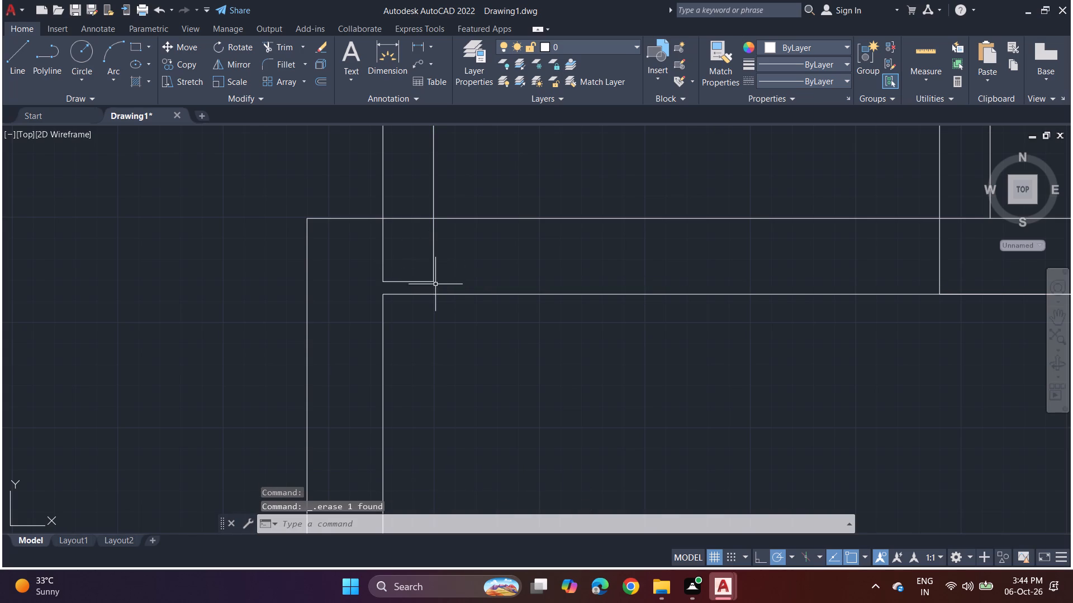
pyautogui.click(433, 280)
pyautogui.press('Delete')
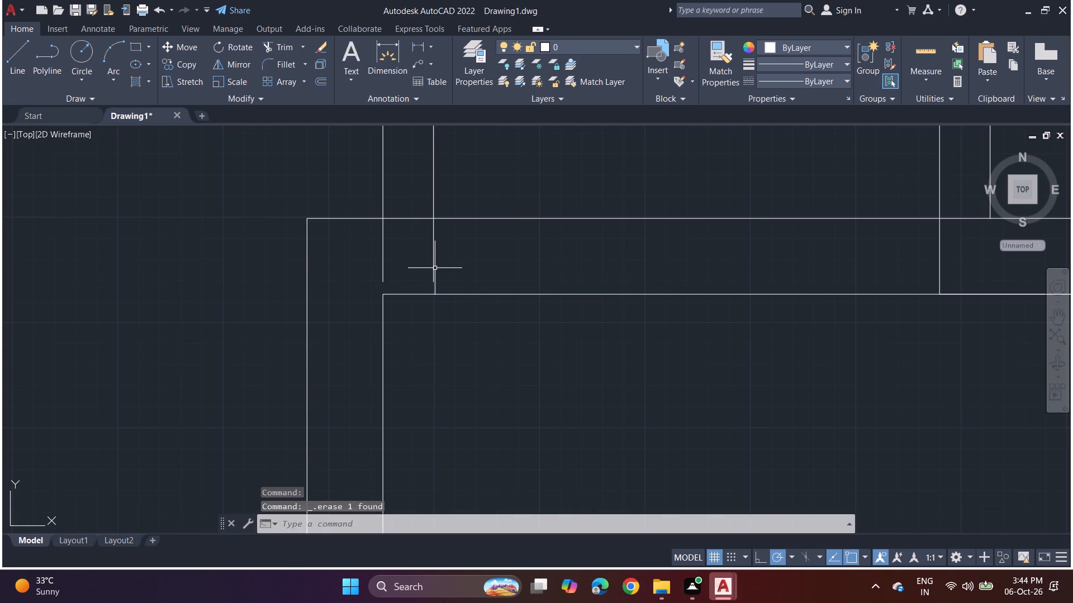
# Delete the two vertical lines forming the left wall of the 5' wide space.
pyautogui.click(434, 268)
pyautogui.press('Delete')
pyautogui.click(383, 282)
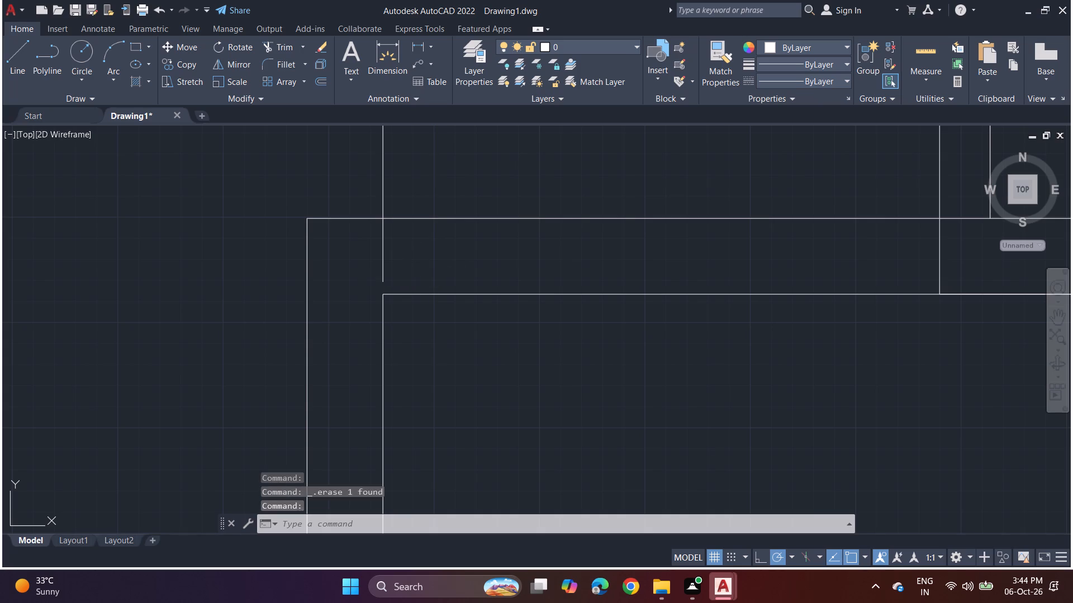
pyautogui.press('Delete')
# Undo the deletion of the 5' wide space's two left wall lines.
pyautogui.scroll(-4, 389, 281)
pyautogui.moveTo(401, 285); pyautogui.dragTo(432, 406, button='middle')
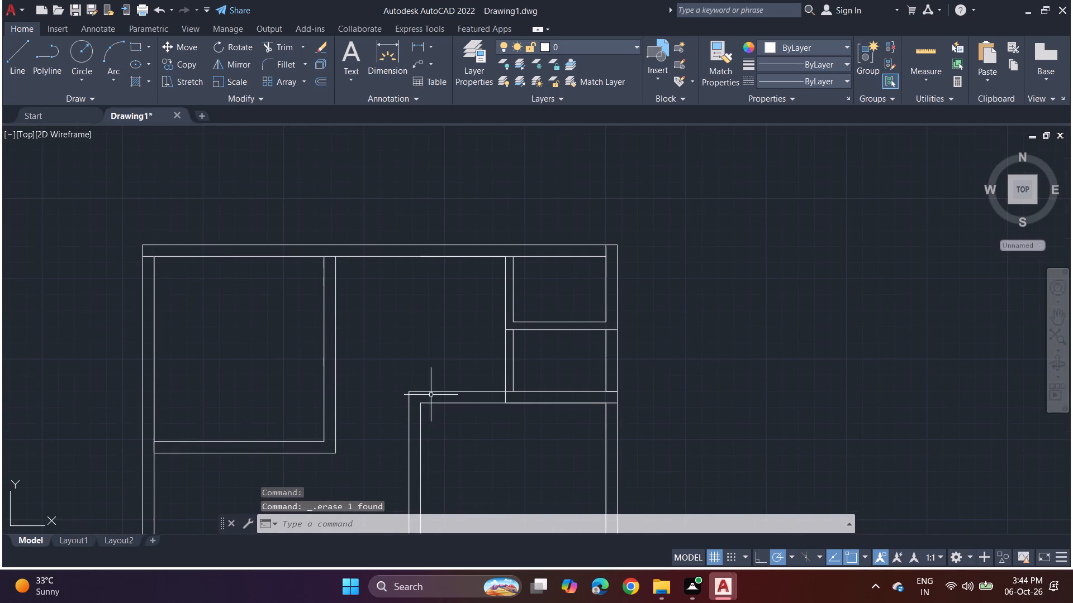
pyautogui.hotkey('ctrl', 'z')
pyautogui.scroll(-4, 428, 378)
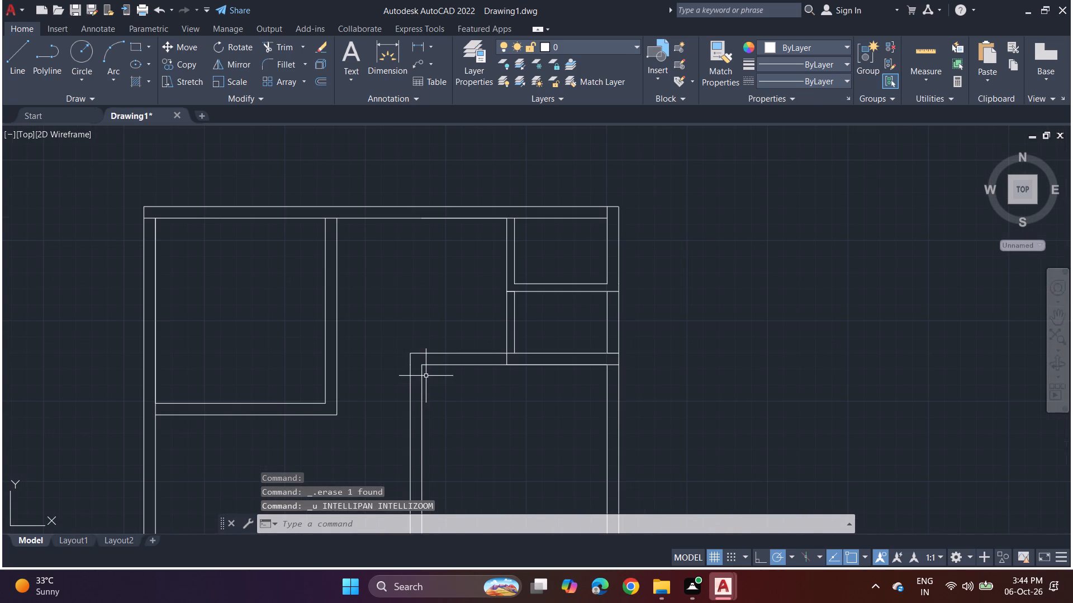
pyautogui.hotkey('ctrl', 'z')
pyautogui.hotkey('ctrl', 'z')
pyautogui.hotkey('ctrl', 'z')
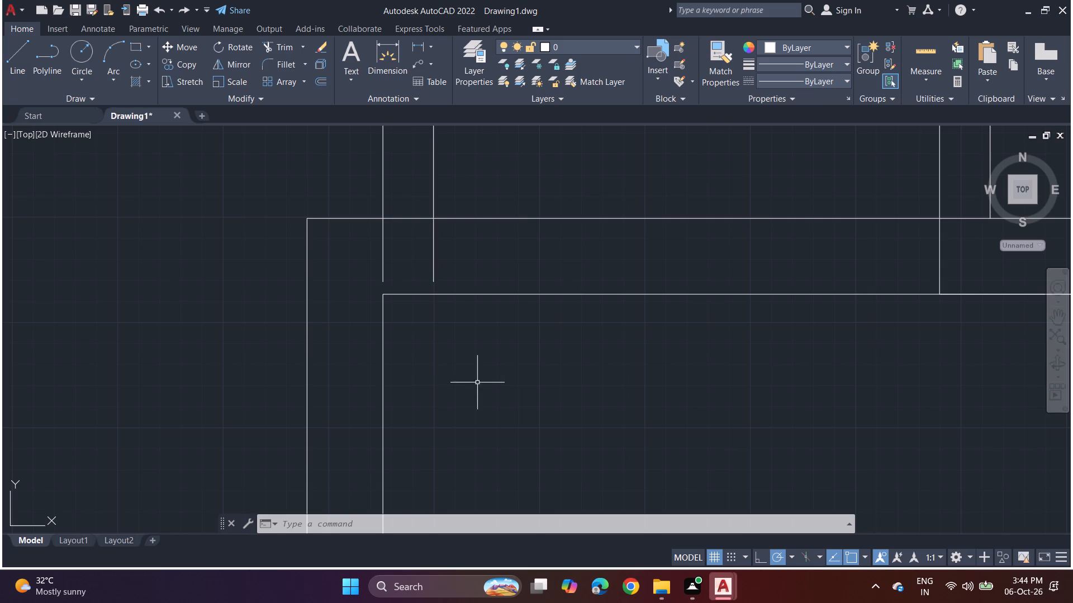
# Draw a wall from the 12' by 14' room's outer bottom-right corner: 5' down, 9" left, and up to the room's bottom outer face.
pyautogui.scroll(-7, 560, 346)
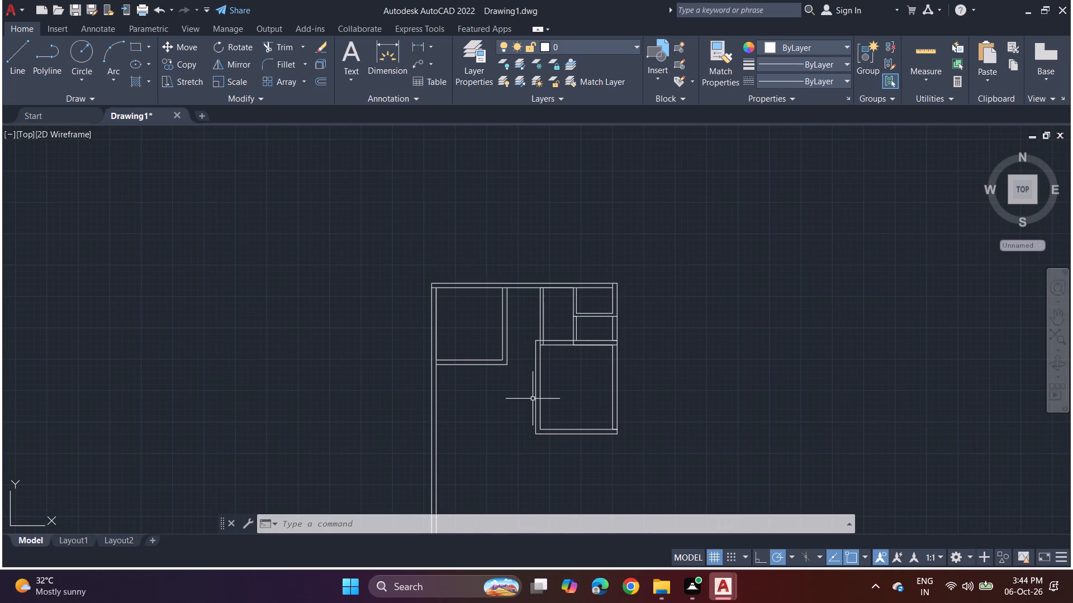
pyautogui.scroll(2, 569, 328)
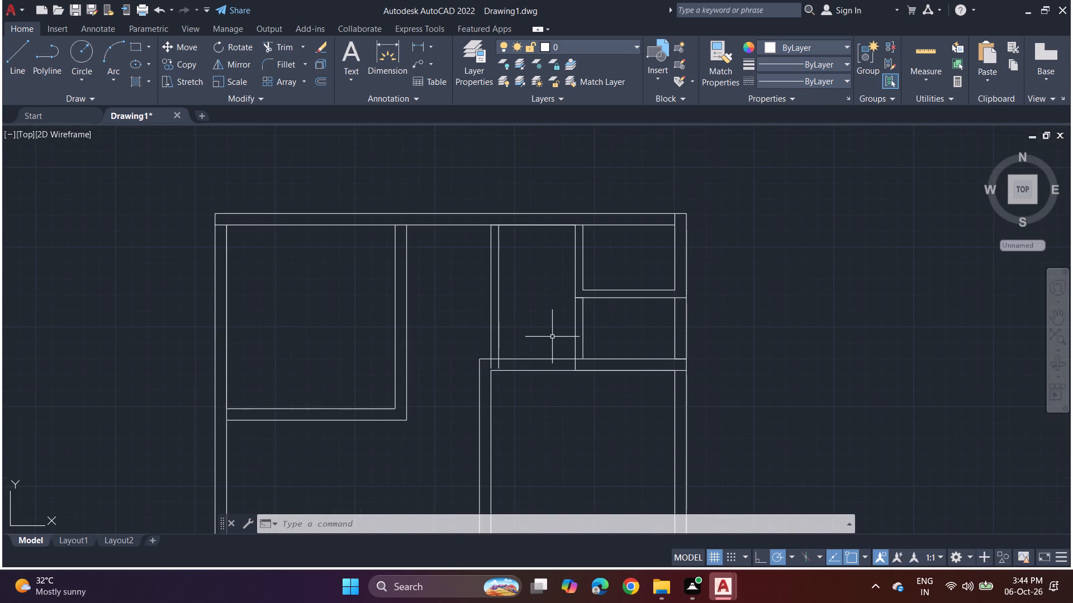
pyautogui.moveTo(552, 427); pyautogui.dragTo(454, 124, button='middle')
pyautogui.click(12, 60)
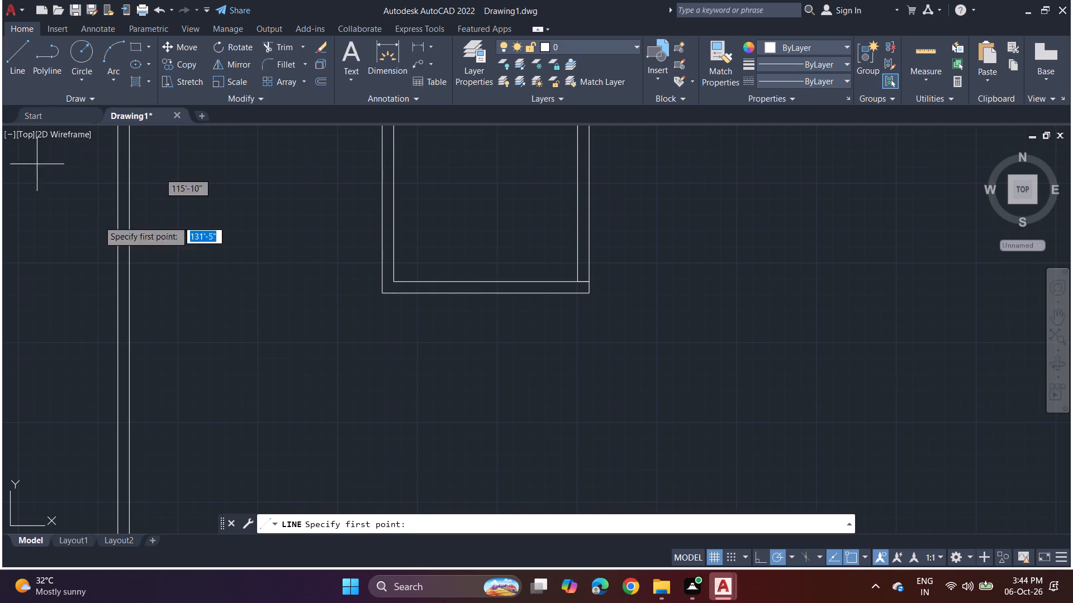
pyautogui.click(589, 289)
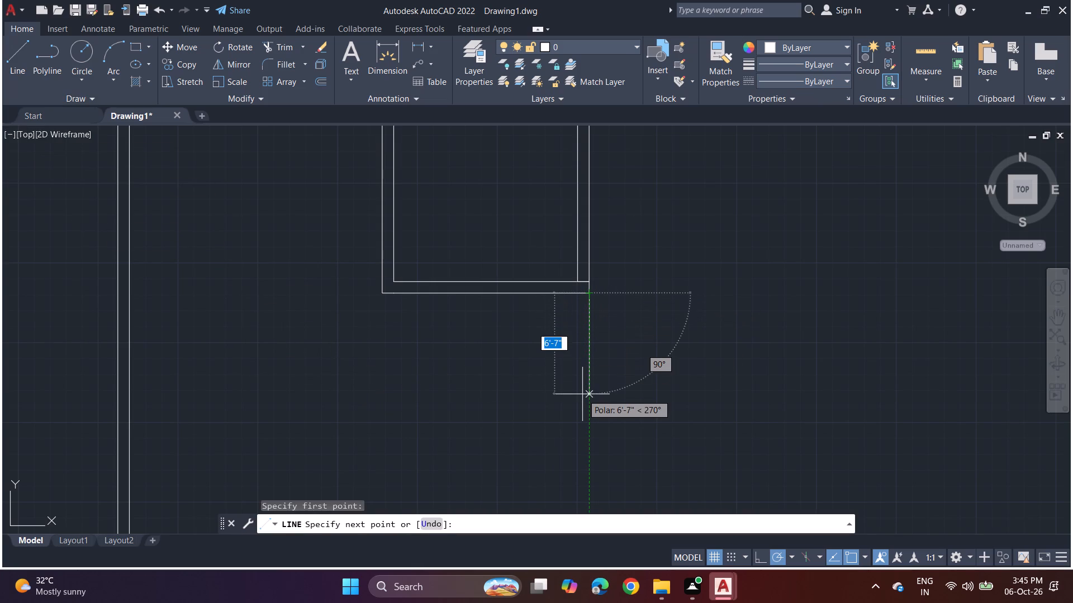
pyautogui.moveTo(582, 394); pyautogui.dragTo(572, 459, button='middle')
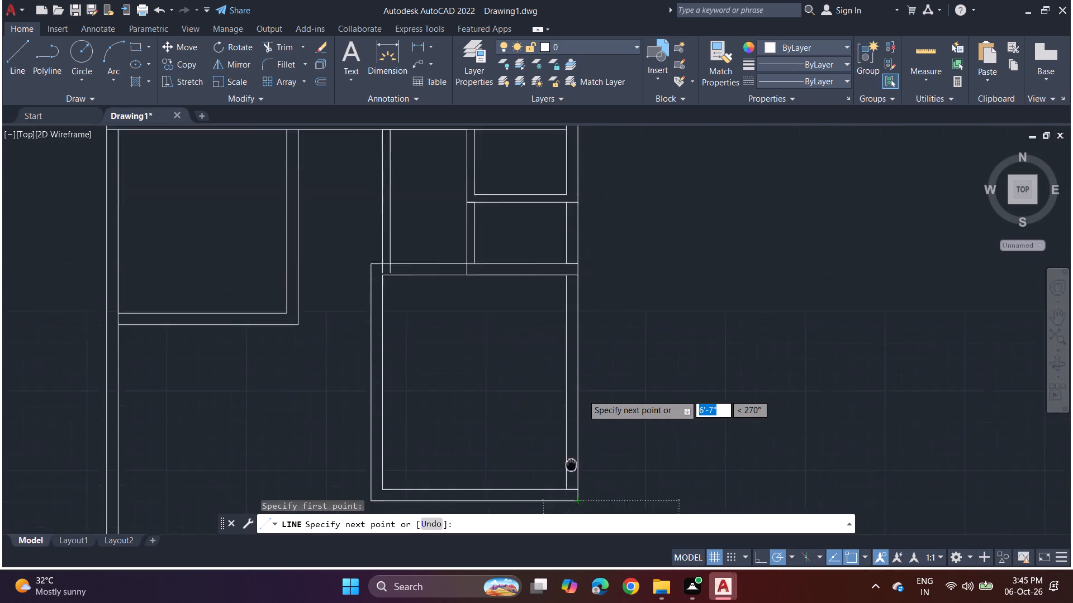
pyautogui.moveTo(572, 459); pyautogui.dragTo(592, 323, button='middle')
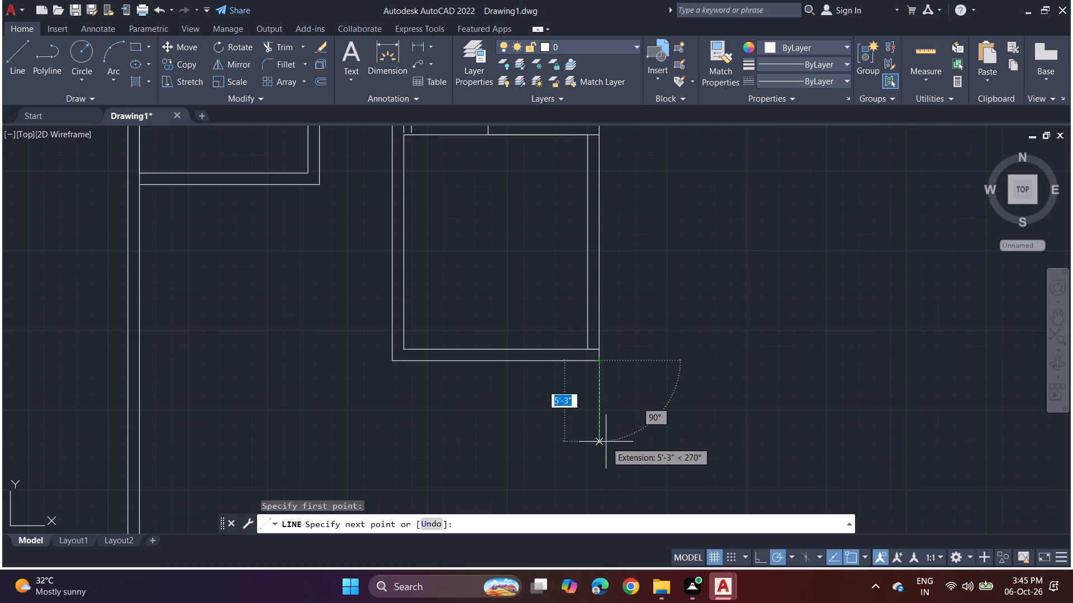
pyautogui.write("5'")
pyautogui.press('Return')
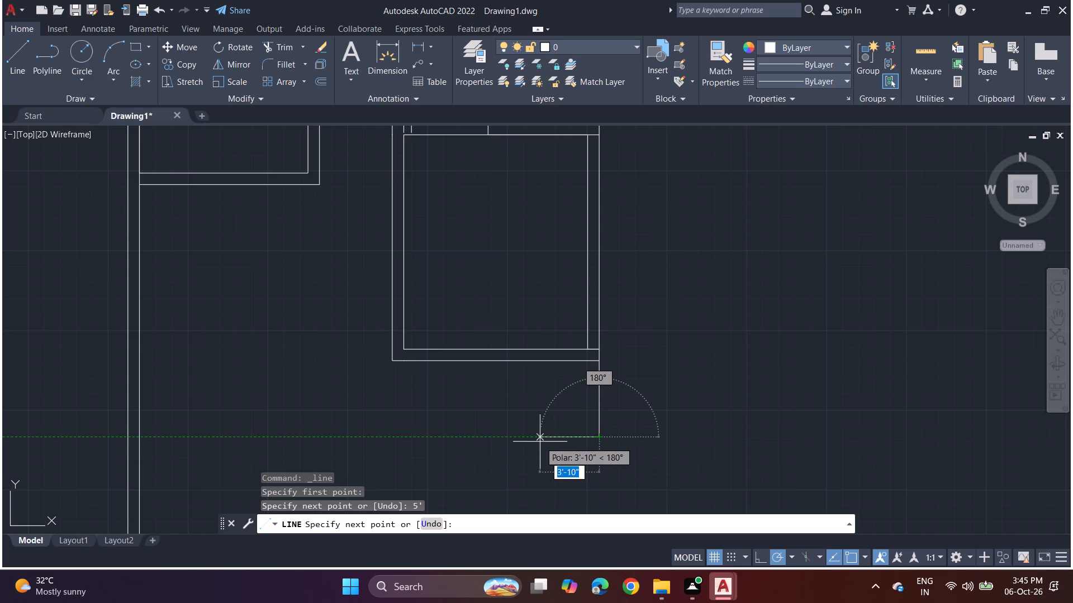
pyautogui.press('9')
pyautogui.press('Return')
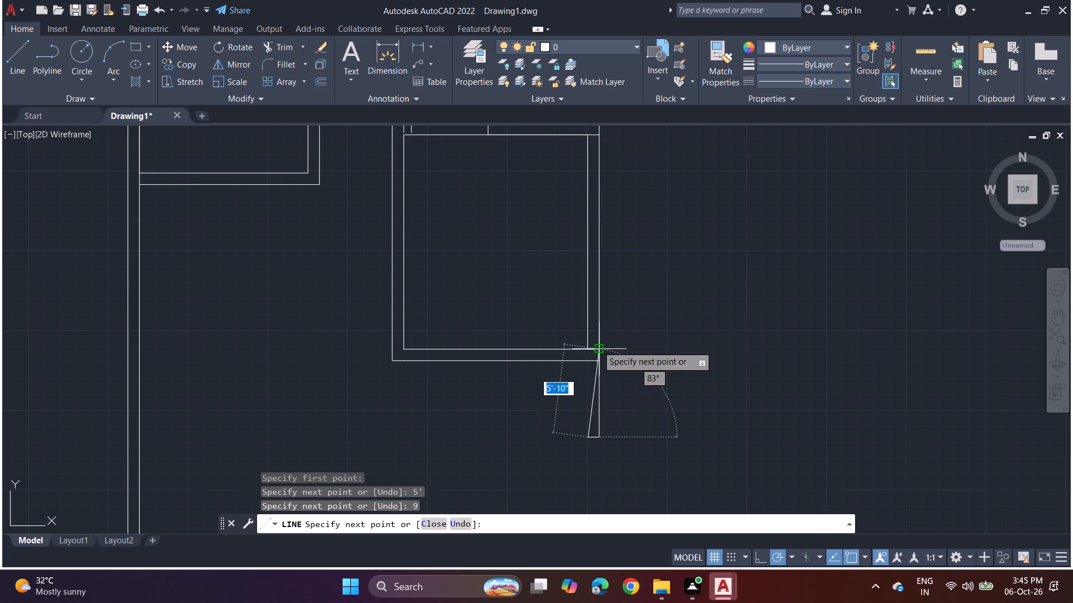
pyautogui.click(588, 361)
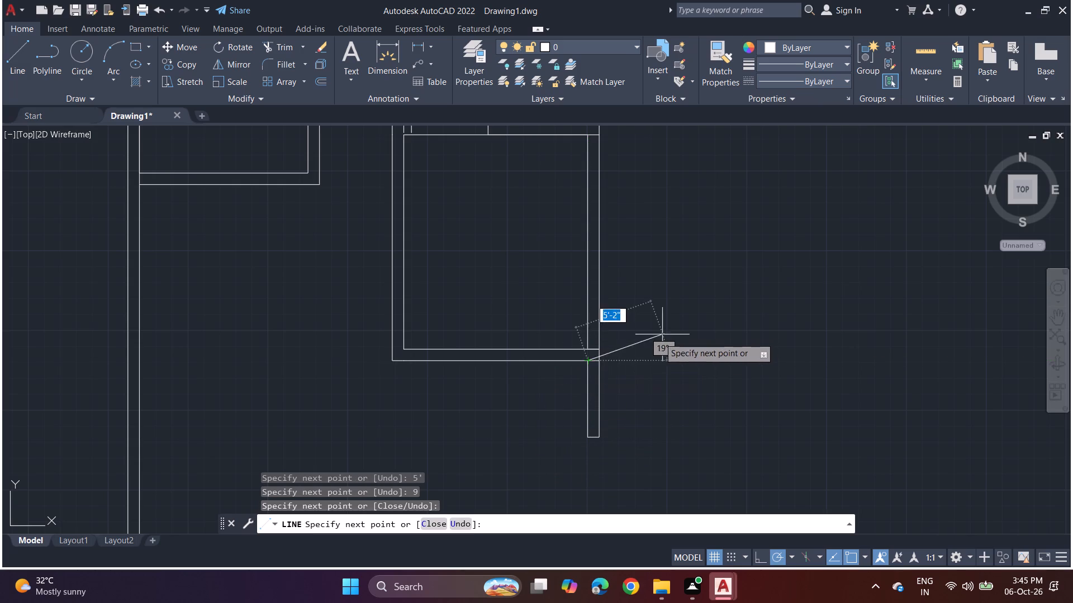
pyautogui.press('space')
# From the new wall's inner bottom corner, draw a line 7' left and up to the 12' by 14' room's bottom outer face.
pyautogui.press('space')
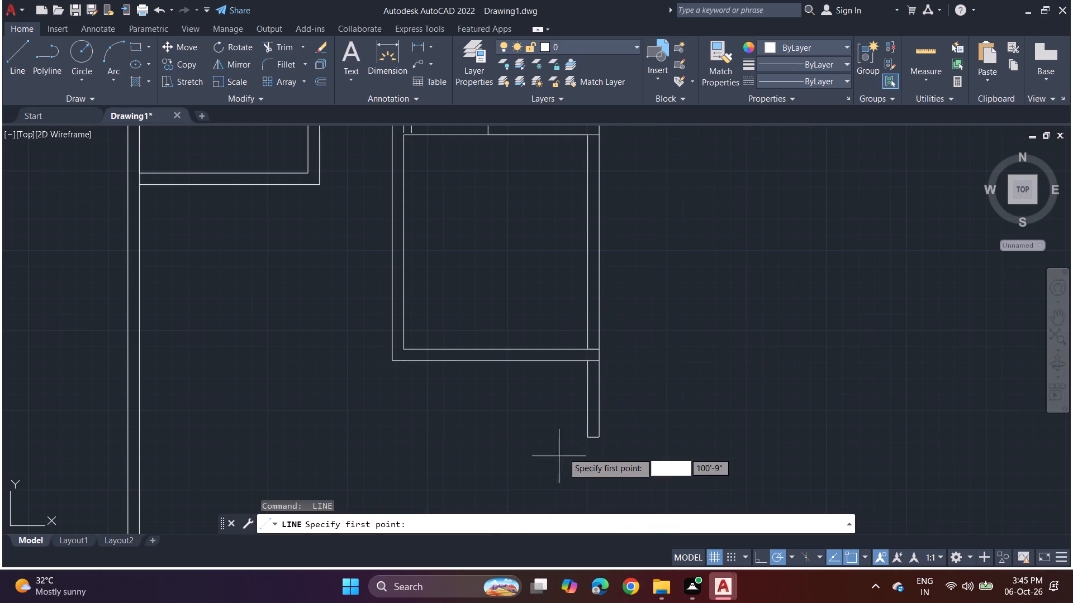
pyautogui.click(585, 438)
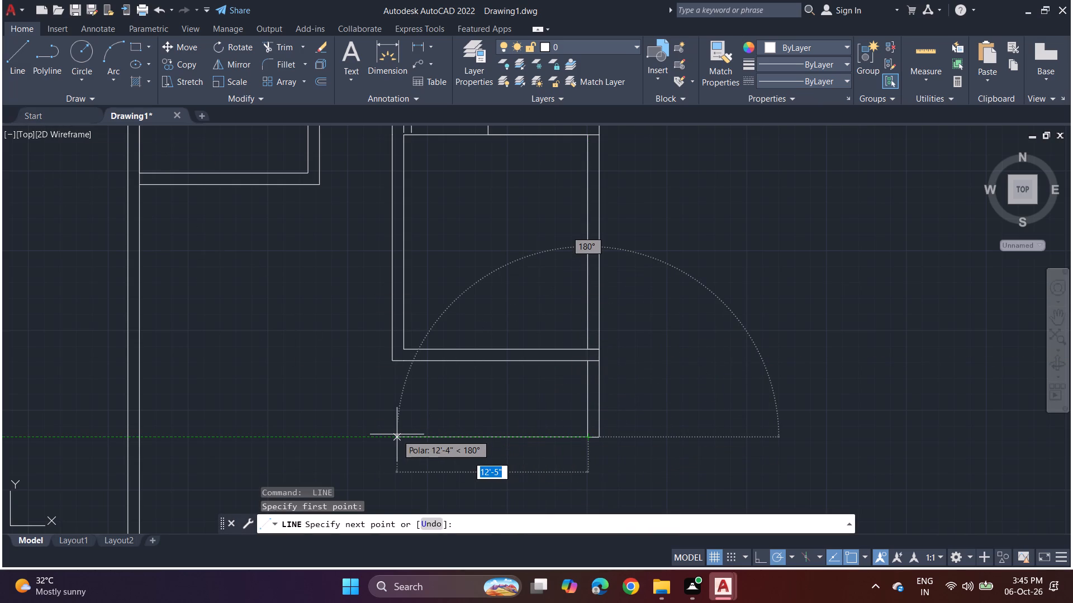
pyautogui.write("7'")
pyautogui.press('Return')
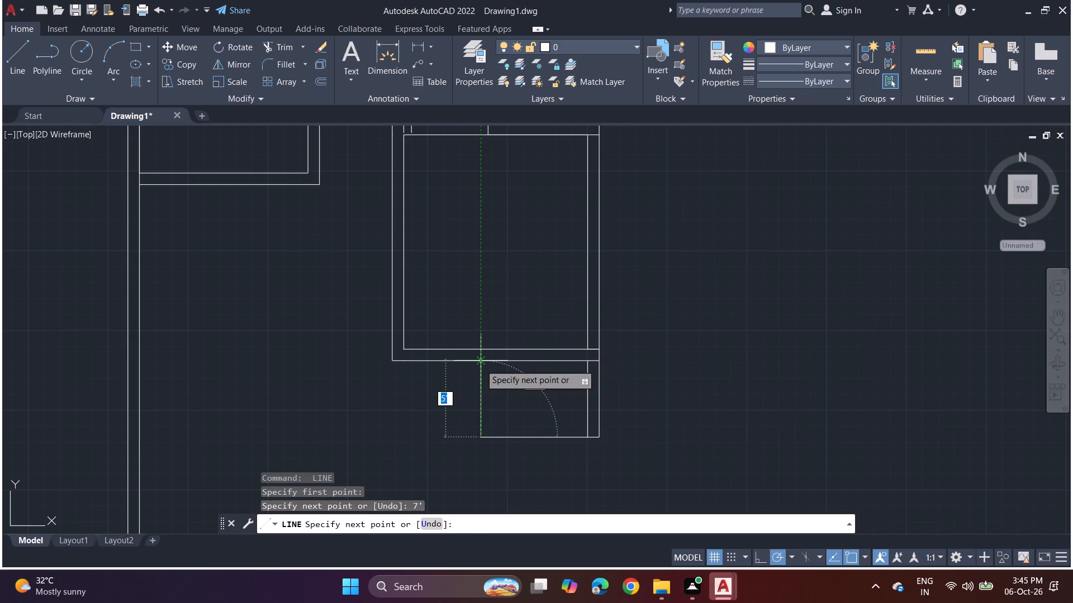
pyautogui.click(480, 364)
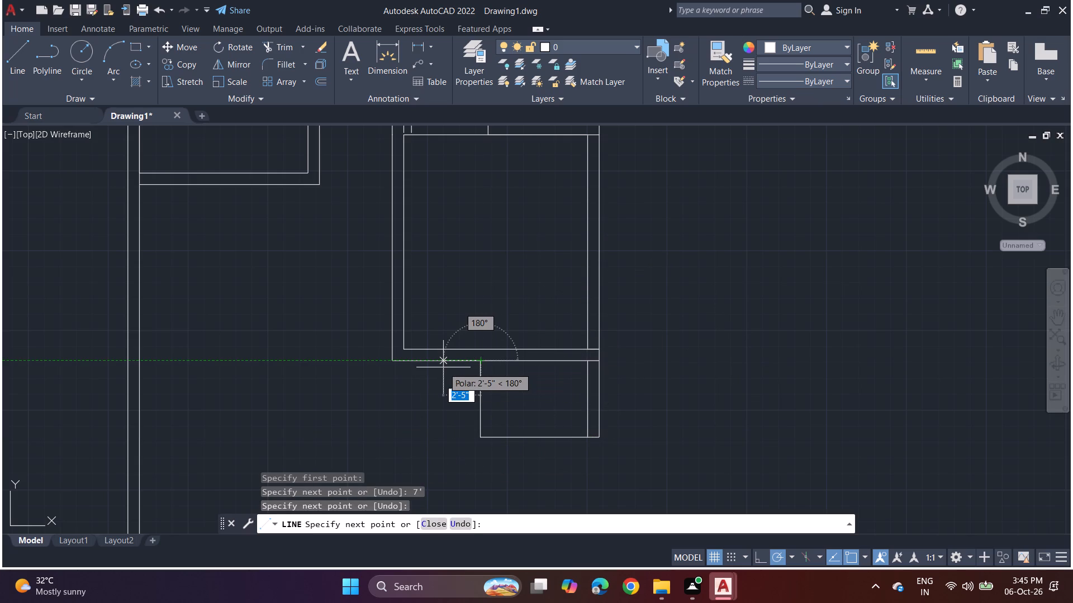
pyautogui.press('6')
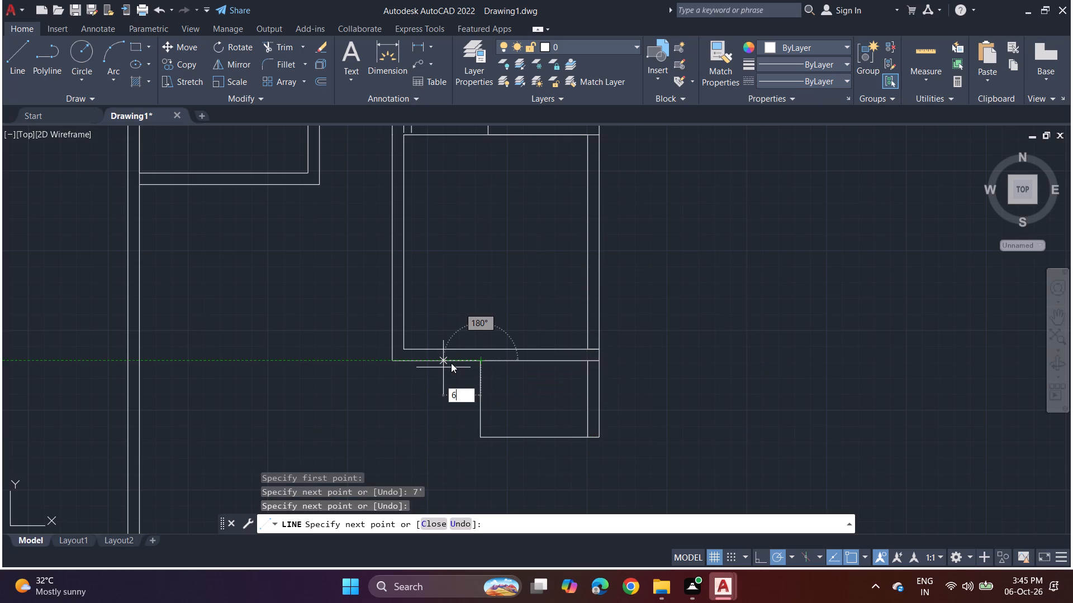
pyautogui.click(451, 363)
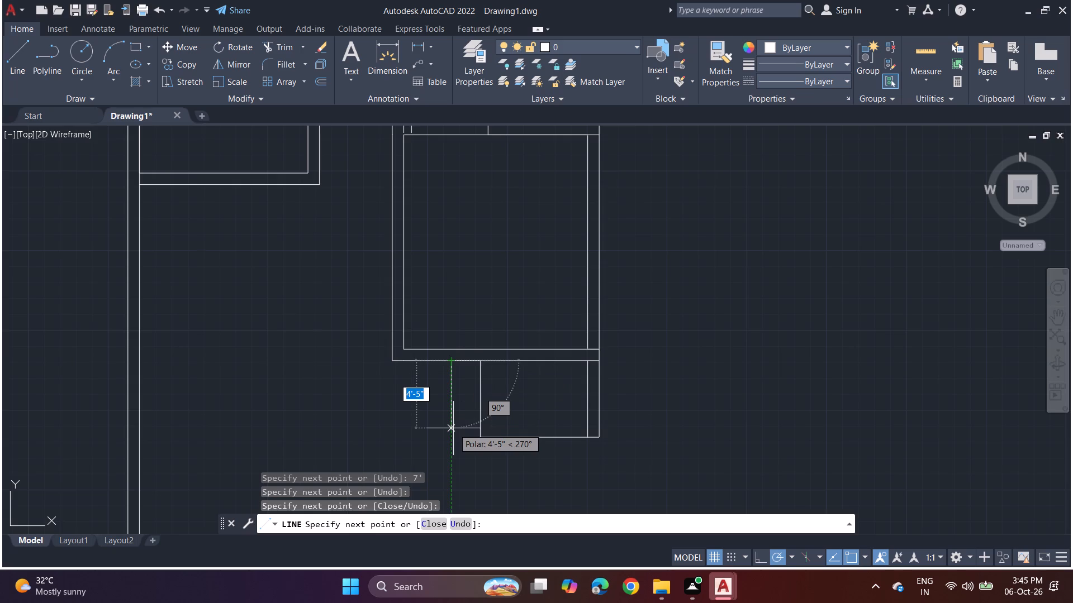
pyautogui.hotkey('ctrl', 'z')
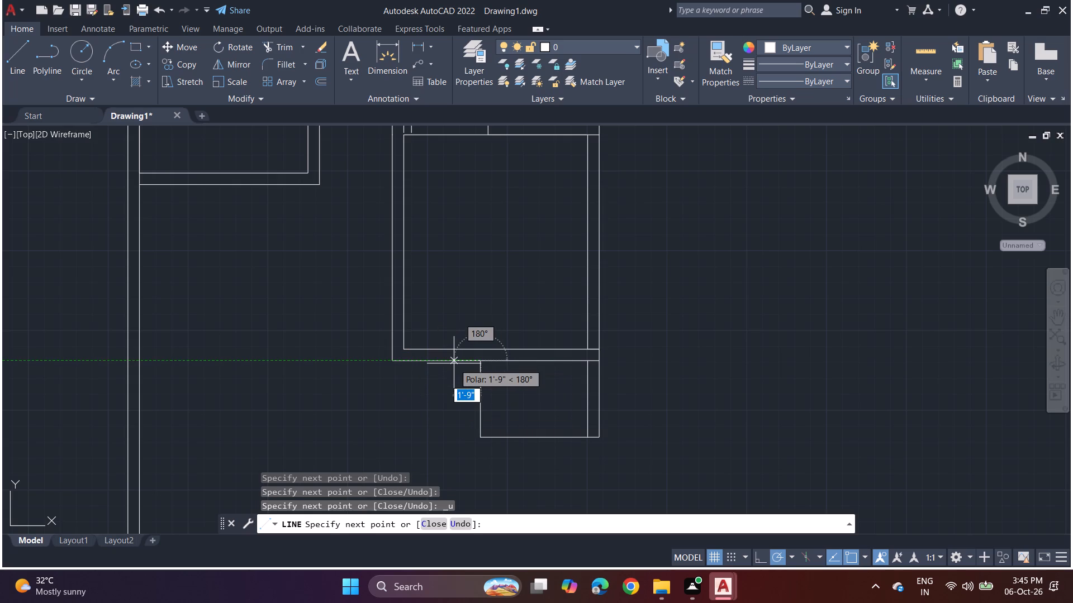
# Continue the line 6" left along the room's bottom outer face and down level with the 7' line.
pyautogui.press('6')
pyautogui.press('Return')
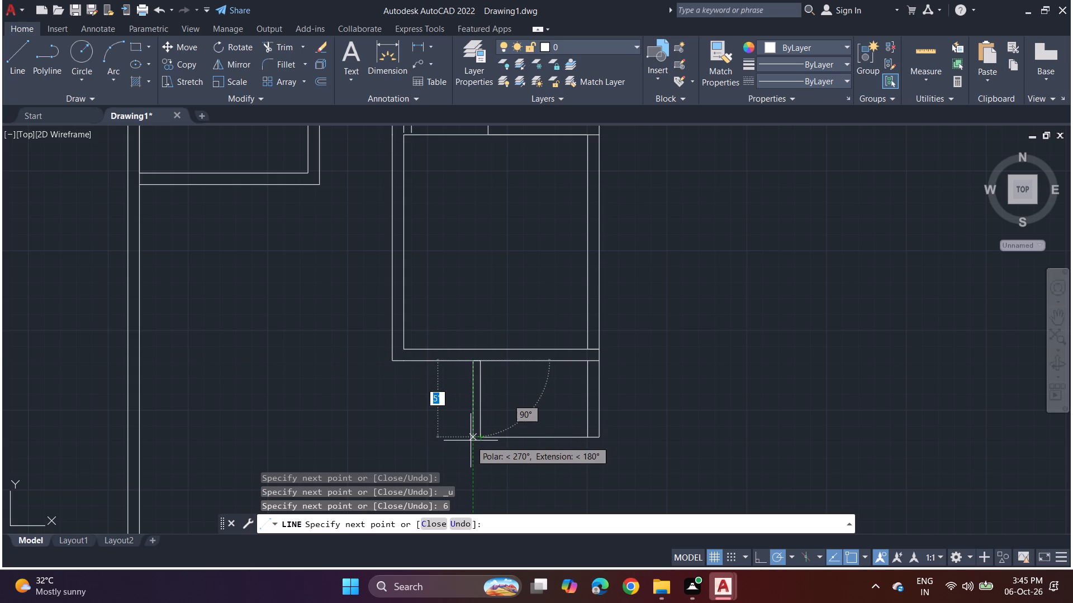
pyautogui.click(471, 441)
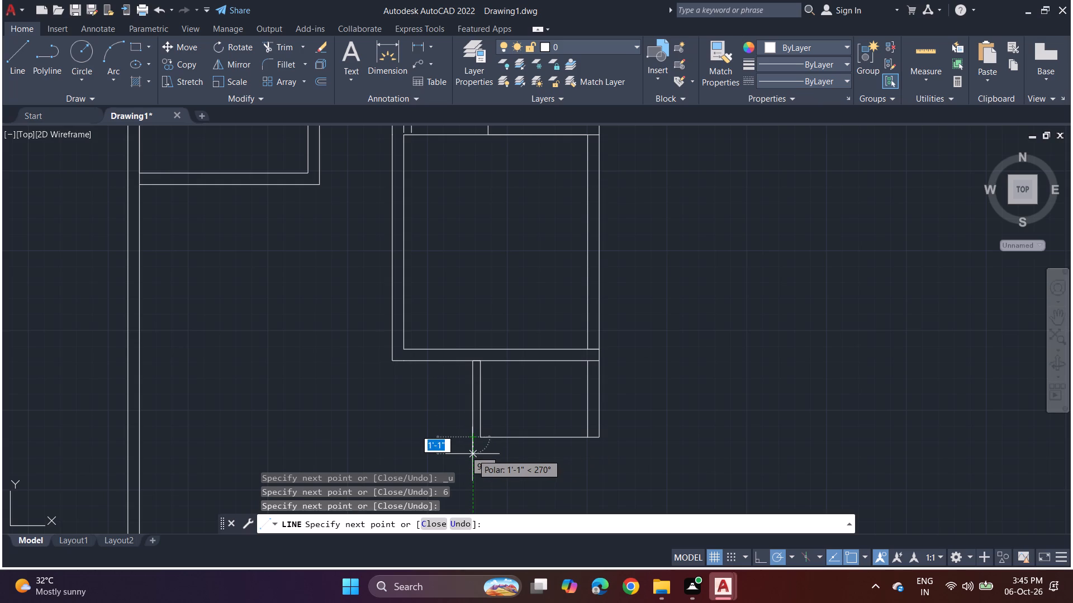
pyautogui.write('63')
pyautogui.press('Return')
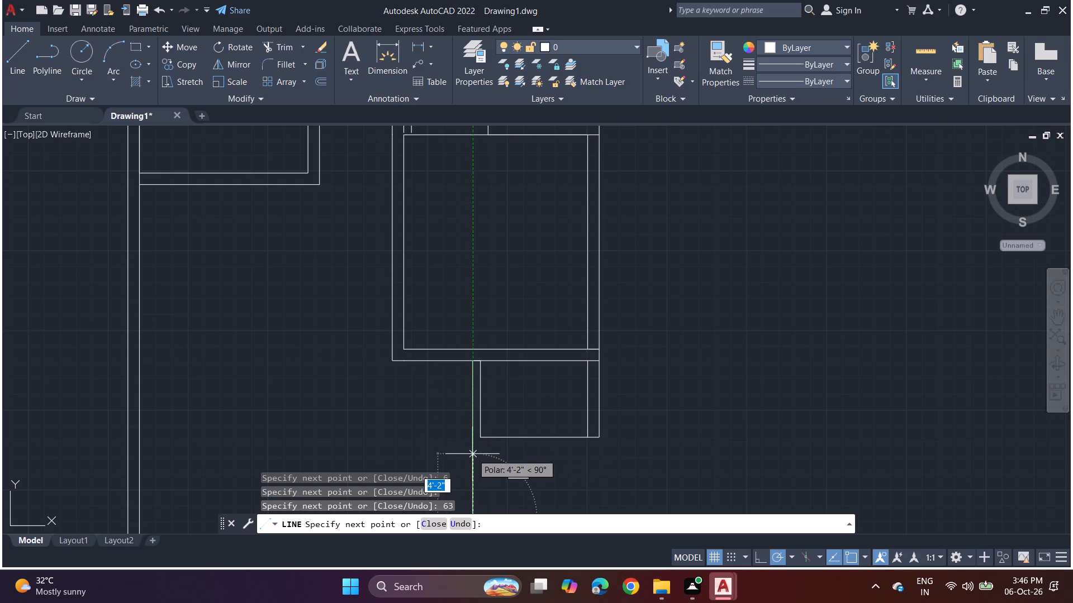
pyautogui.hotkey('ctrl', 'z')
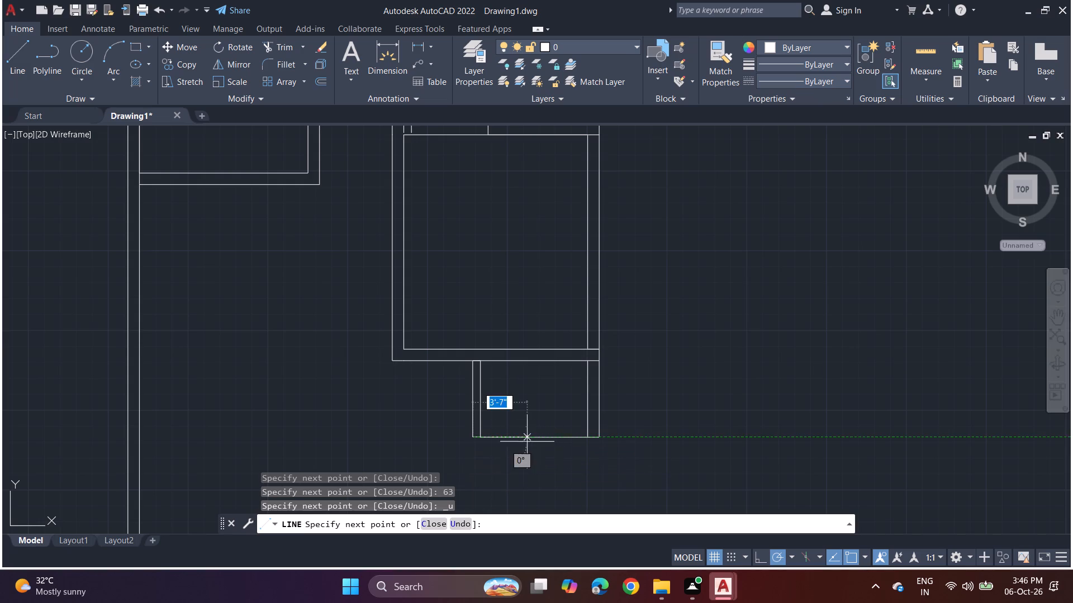
# Continue the line 6" down, right to the outer wall's face and up to its bottom corner, closing the 7' space's bottom wall.
pyautogui.press('6')
pyautogui.press('Return')
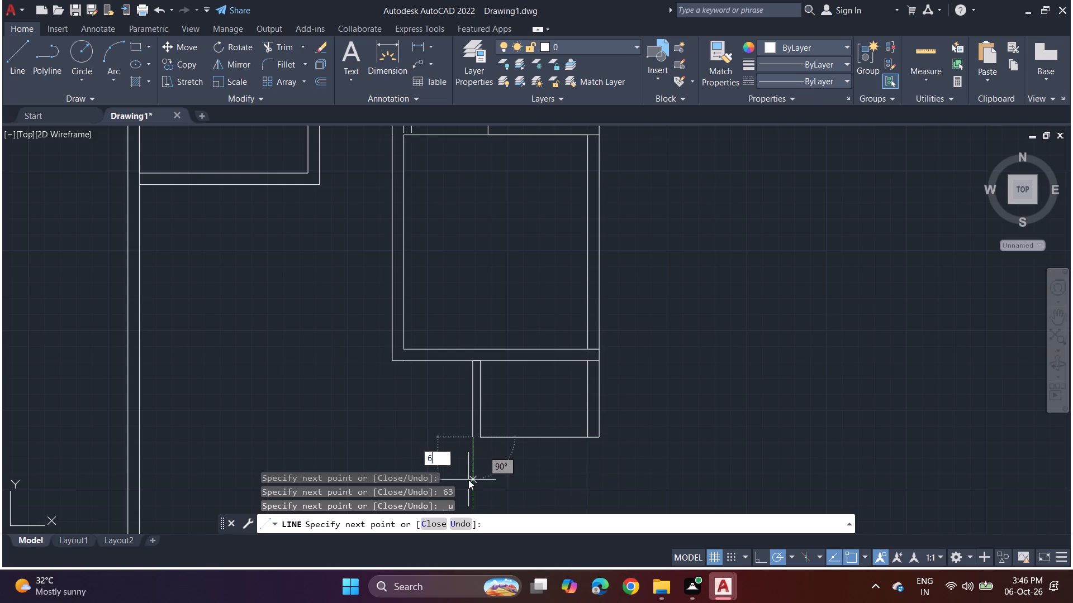
pyautogui.click(599, 448)
pyautogui.click(601, 437)
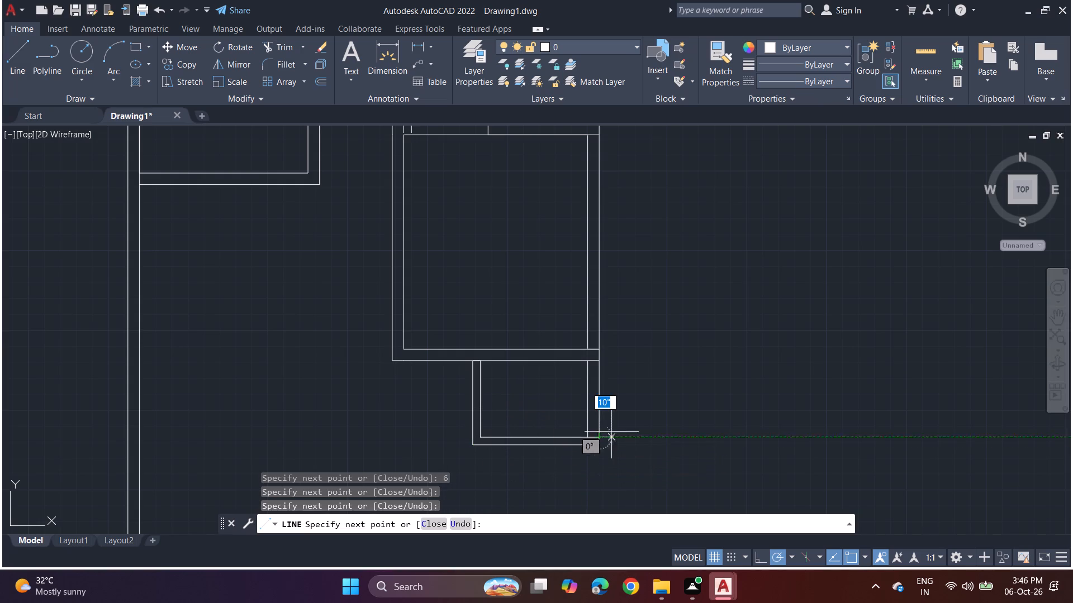
pyautogui.press('space')
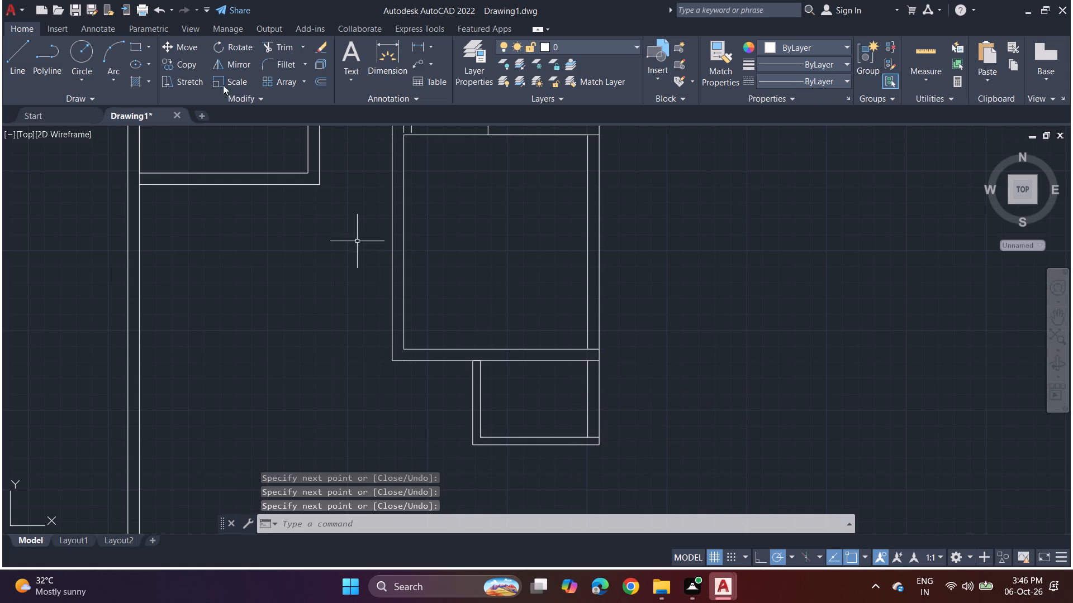
# Draw a 9" line straight up from the outer bottom-left corner of the 5' by 7' space.
pyautogui.click(13, 65)
pyautogui.moveTo(359, 381); pyautogui.dragTo(392, 250, button='middle')
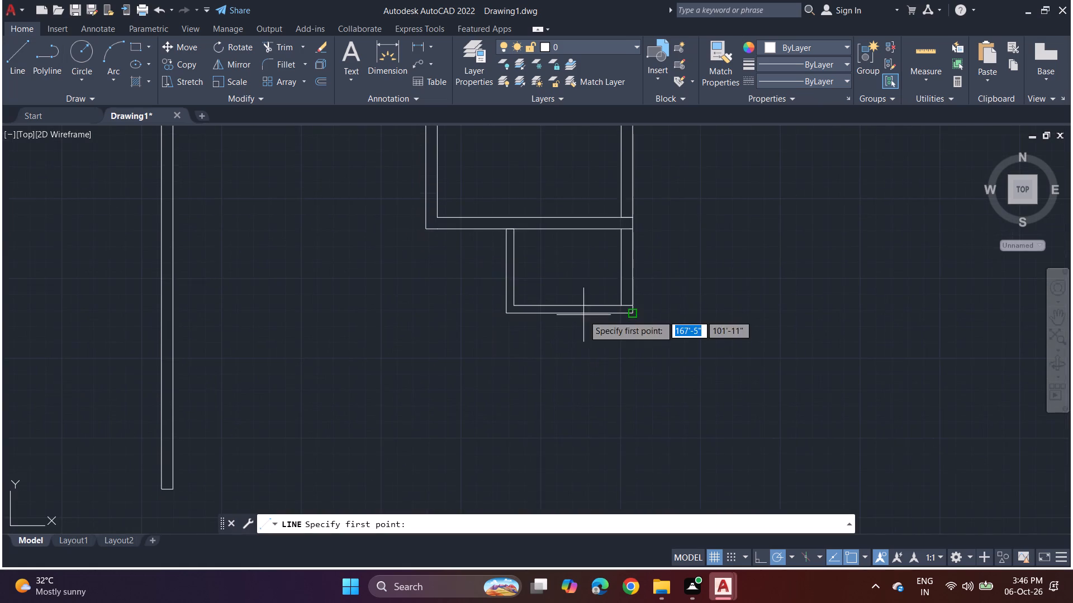
pyautogui.scroll(1, 583, 315)
pyautogui.scroll(1, 479, 288)
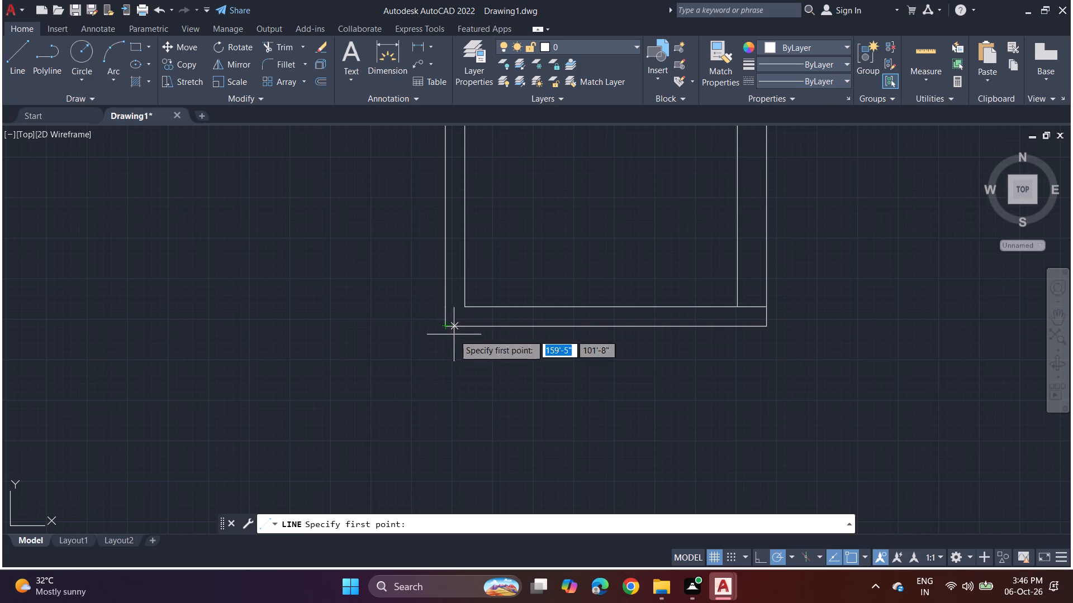
pyautogui.click(447, 325)
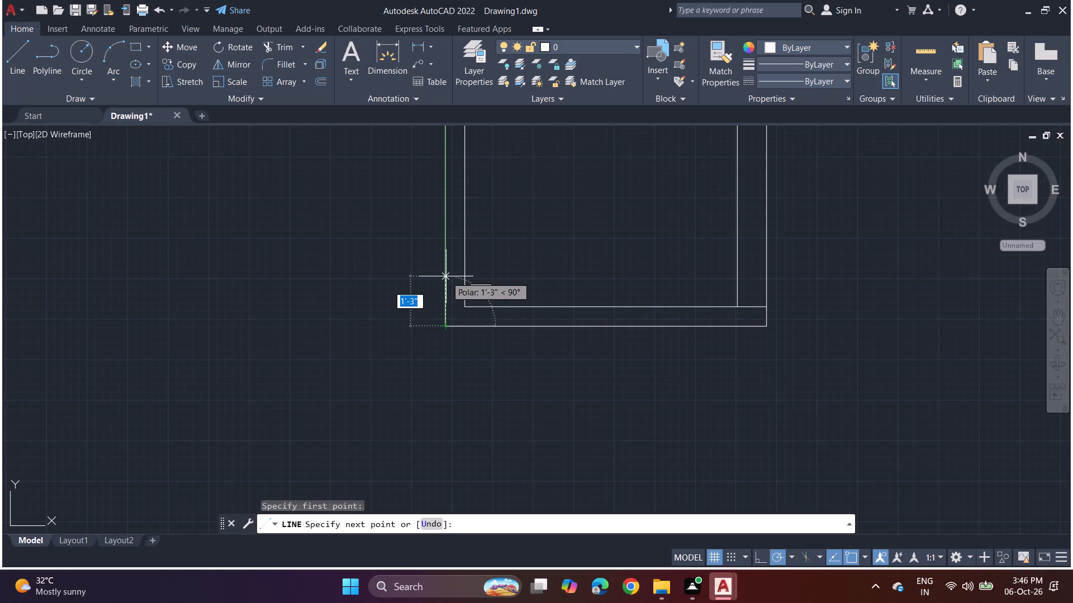
pyautogui.press('9')
pyautogui.press('Return')
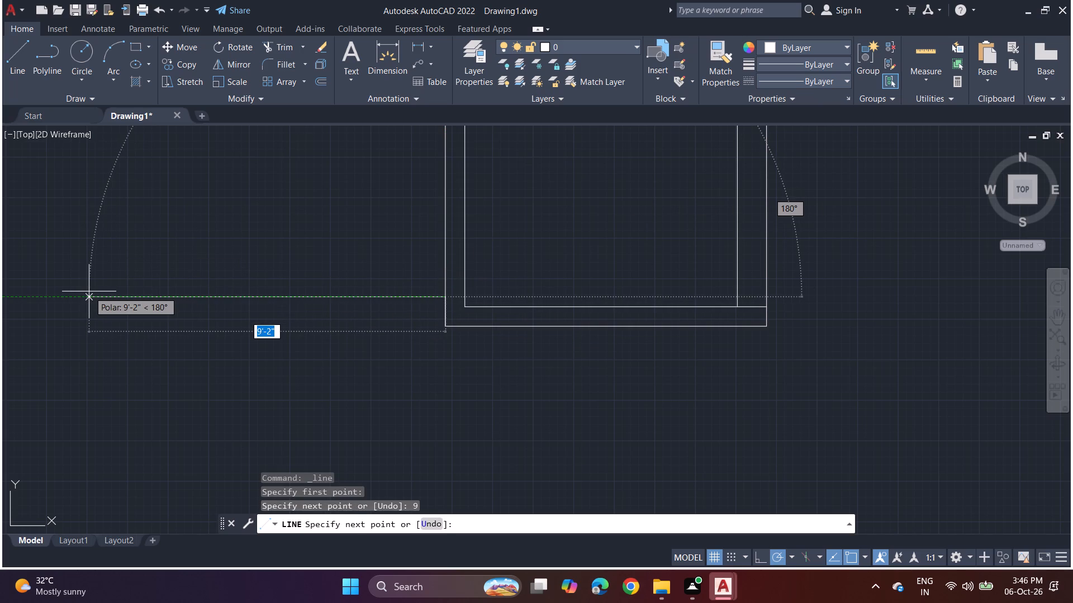
pyautogui.moveTo(89, 291); pyautogui.dragTo(307, 325, button='middle')
pyautogui.scroll(1, 89, 291)
pyautogui.moveTo(381, 324); pyautogui.dragTo(51, 328, button='middle')
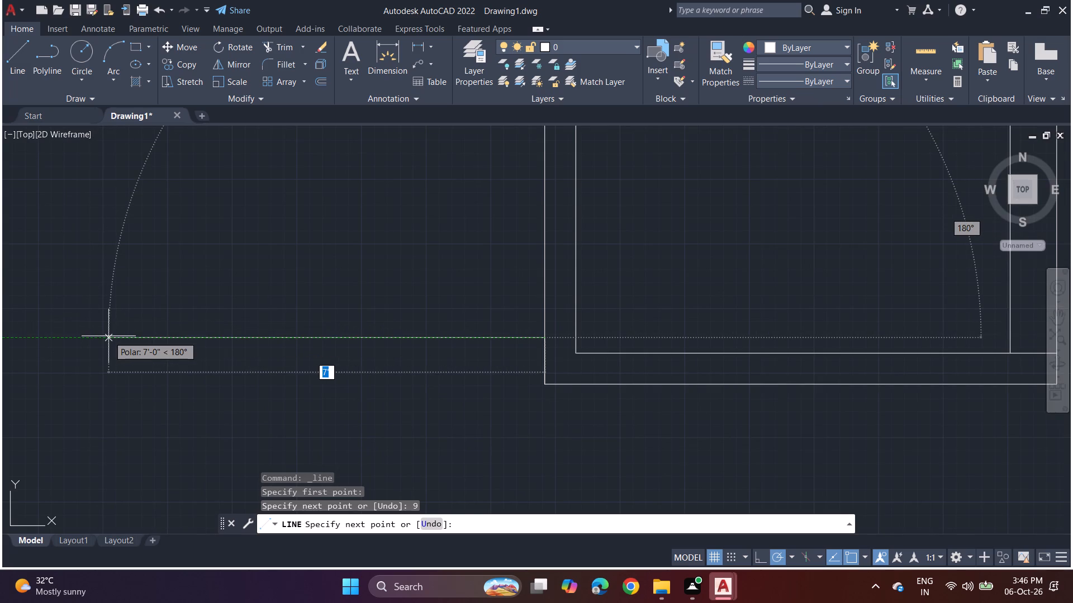
pyautogui.press('Escape')
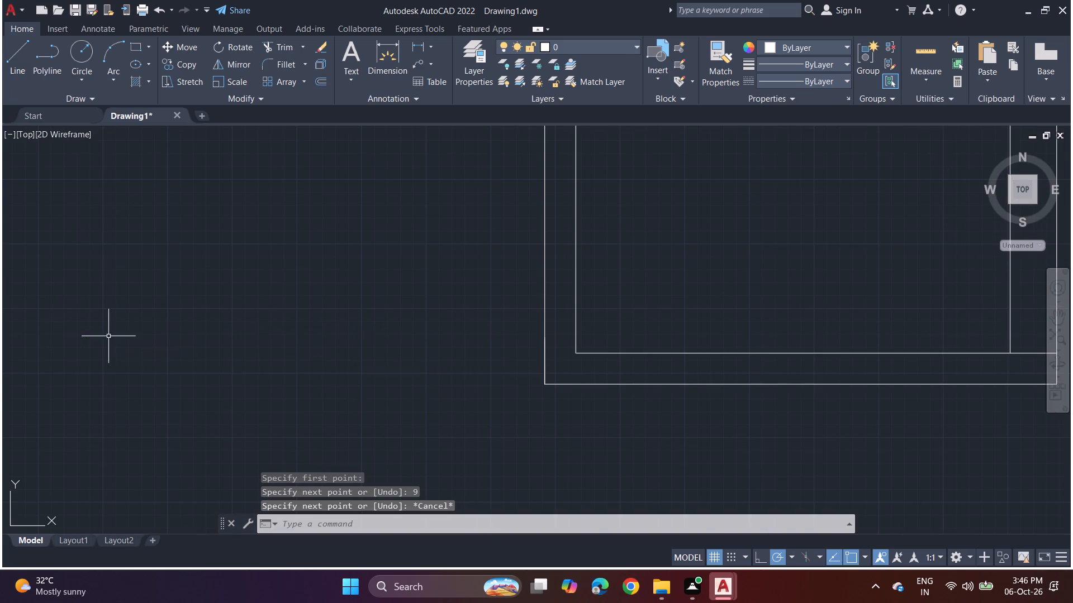
# From the right wall's inner face below the 5' by 7' space, draw a room outline: 12' left, 10'3" down, 12' right, and up.
pyautogui.scroll(-3, 137, 343)
pyautogui.moveTo(10, 62); pyautogui.dragTo(15, 70)
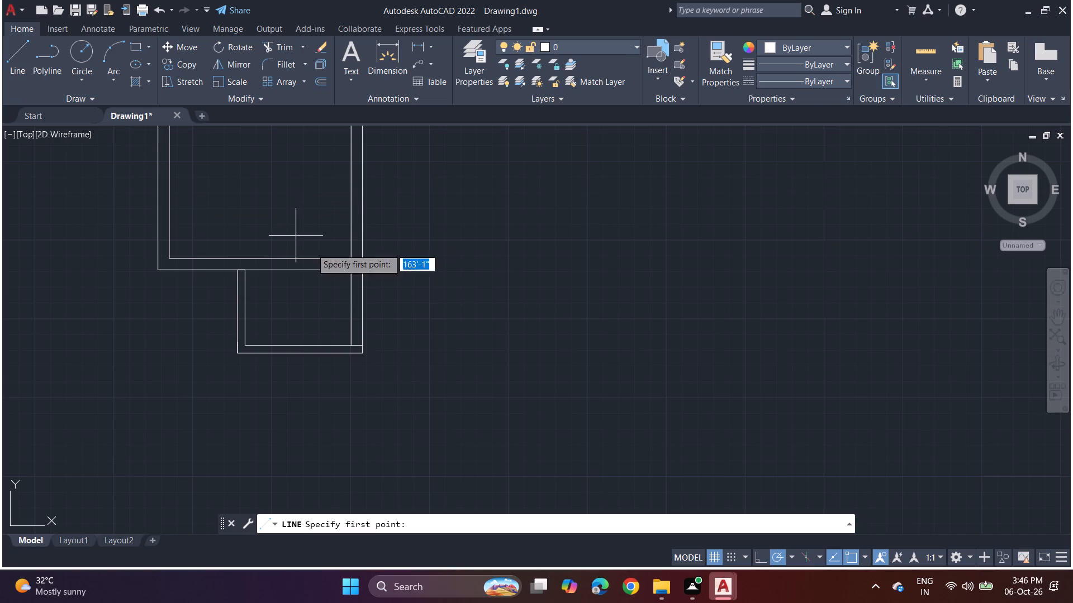
pyautogui.click(353, 353)
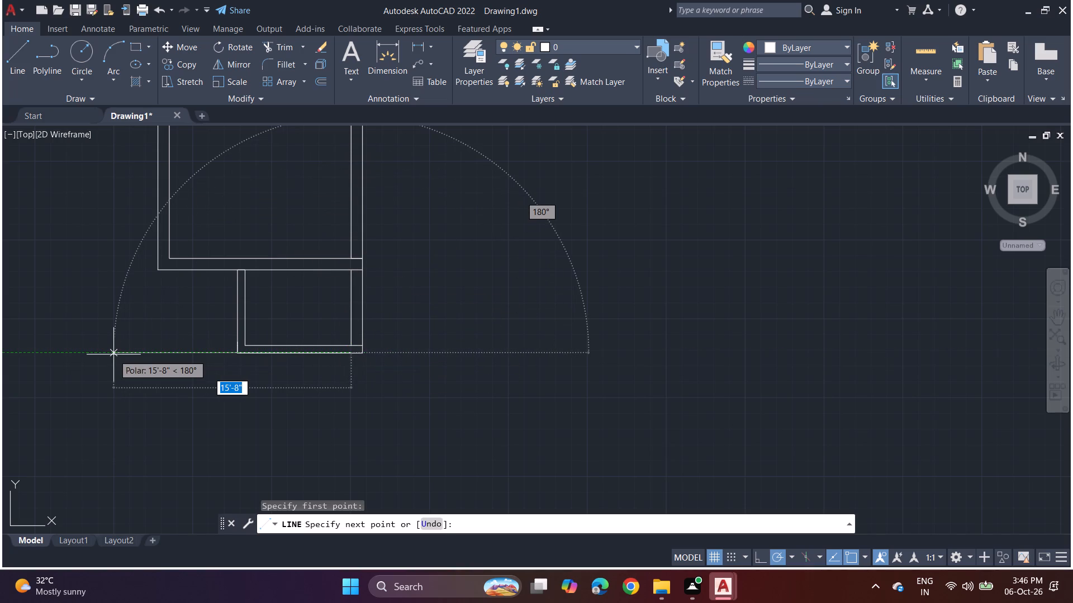
pyautogui.write("12'")
pyautogui.press('Return')
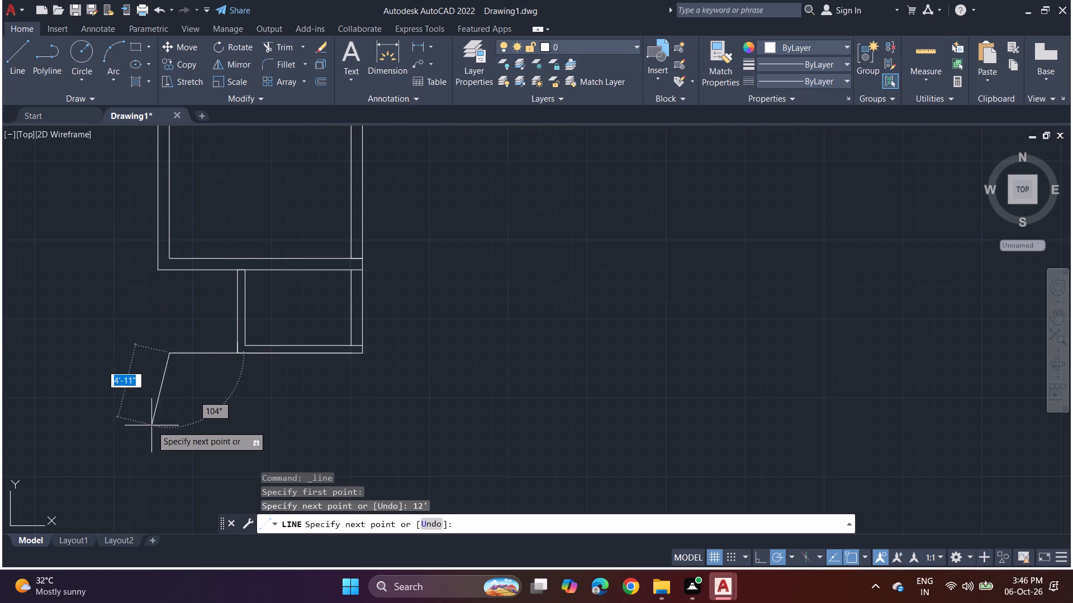
pyautogui.moveTo(158, 422); pyautogui.dragTo(173, 362, button='middle')
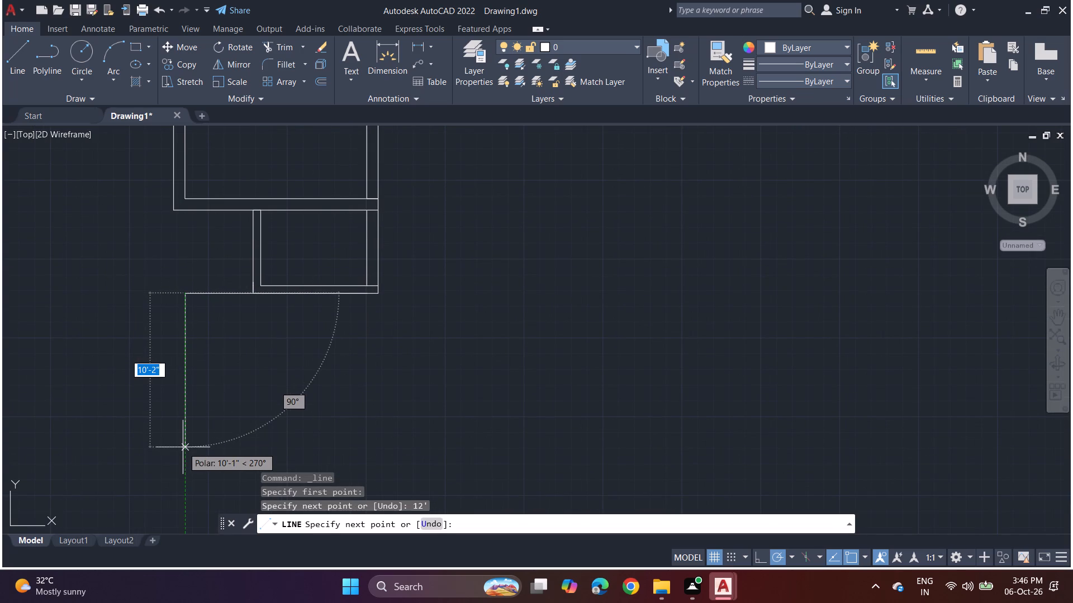
pyautogui.write('10')
pyautogui.write('\'3"')
pyautogui.press('Return')
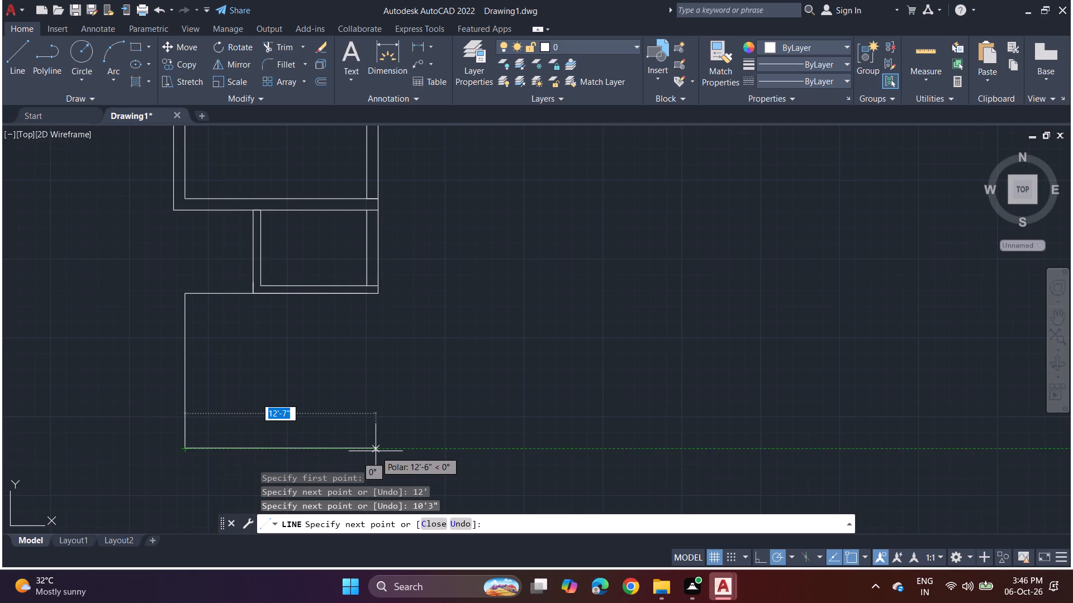
pyautogui.write("12'")
pyautogui.press('Return')
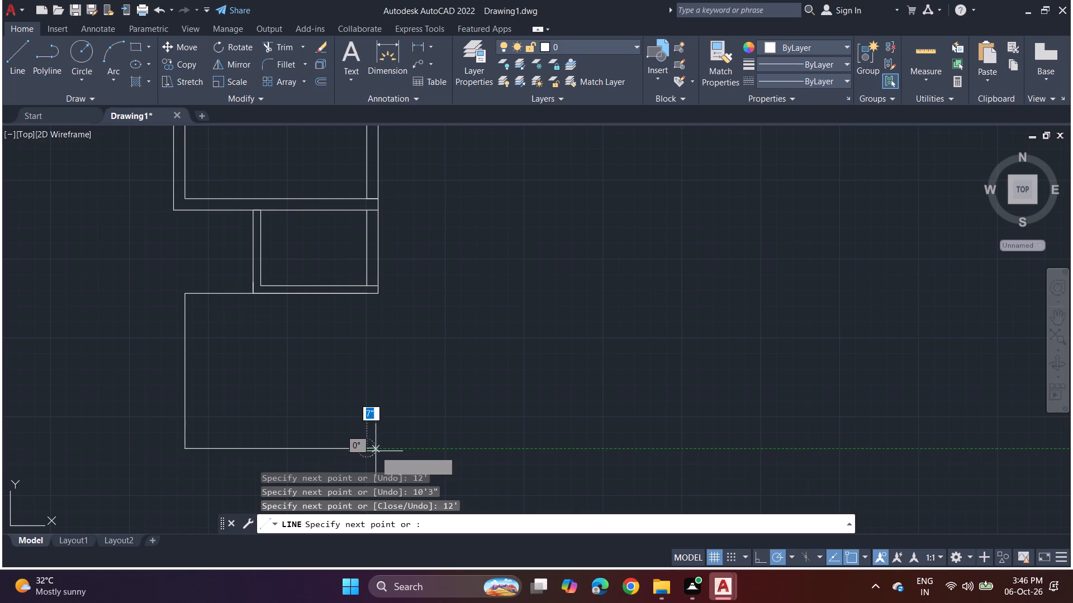
pyautogui.click(369, 300)
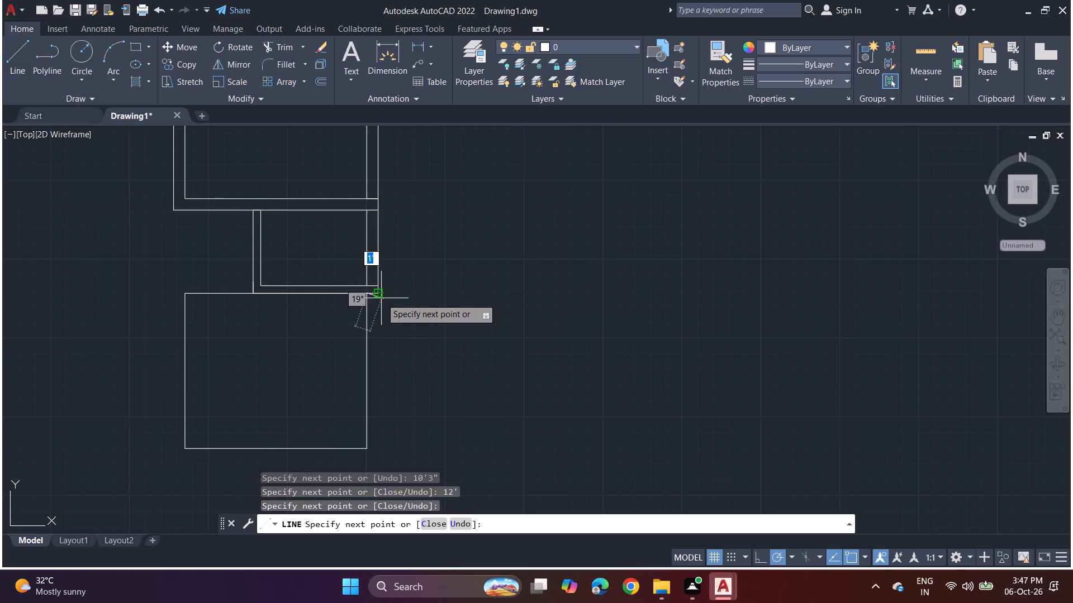
# Continue around the room: right to the outer corner, down its height plus 9", left past it by 9", and up level with its top.
pyautogui.click(381, 293)
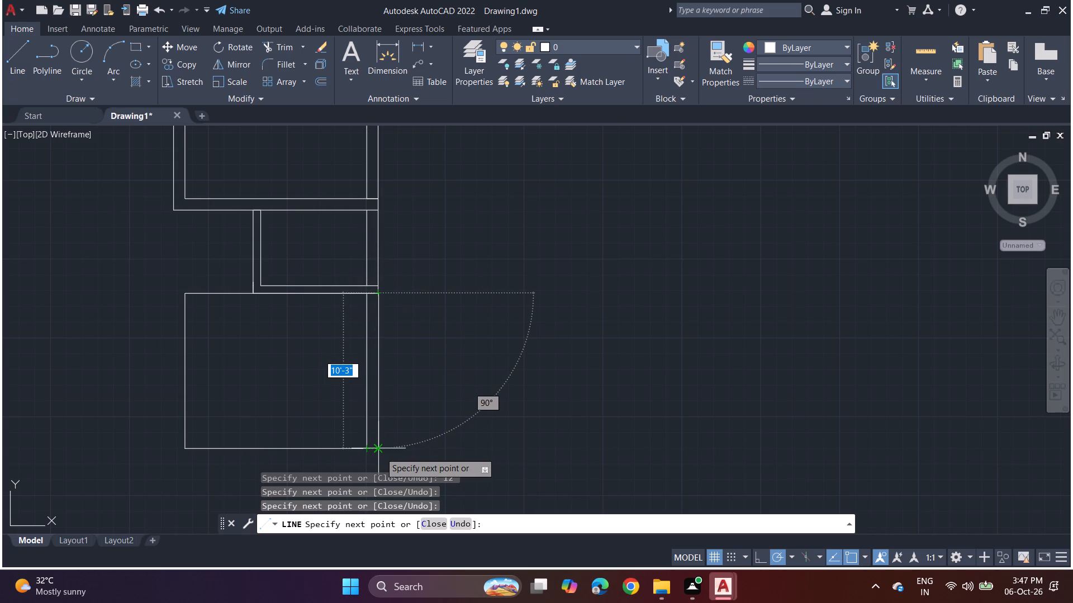
pyautogui.click(380, 452)
pyautogui.moveTo(387, 449); pyautogui.dragTo(443, 293, button='middle')
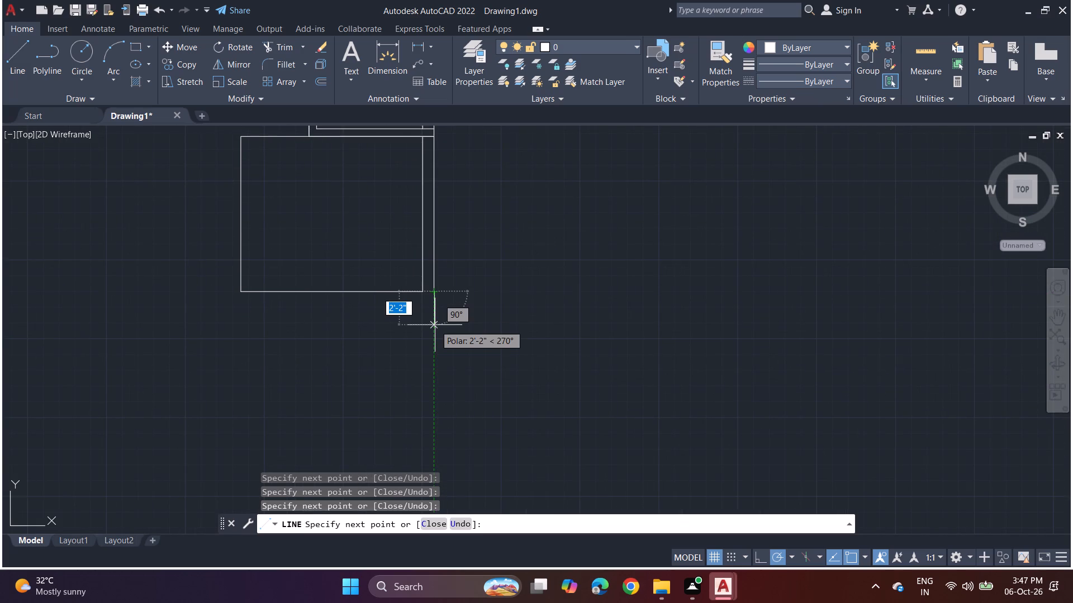
pyautogui.press('9')
pyautogui.press('Return')
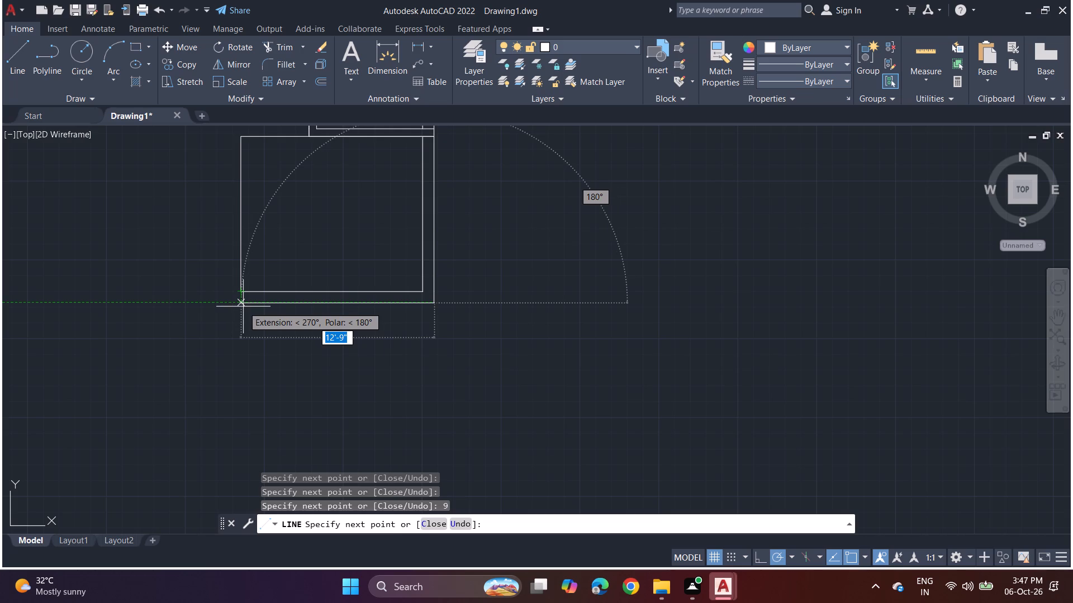
pyautogui.click(243, 307)
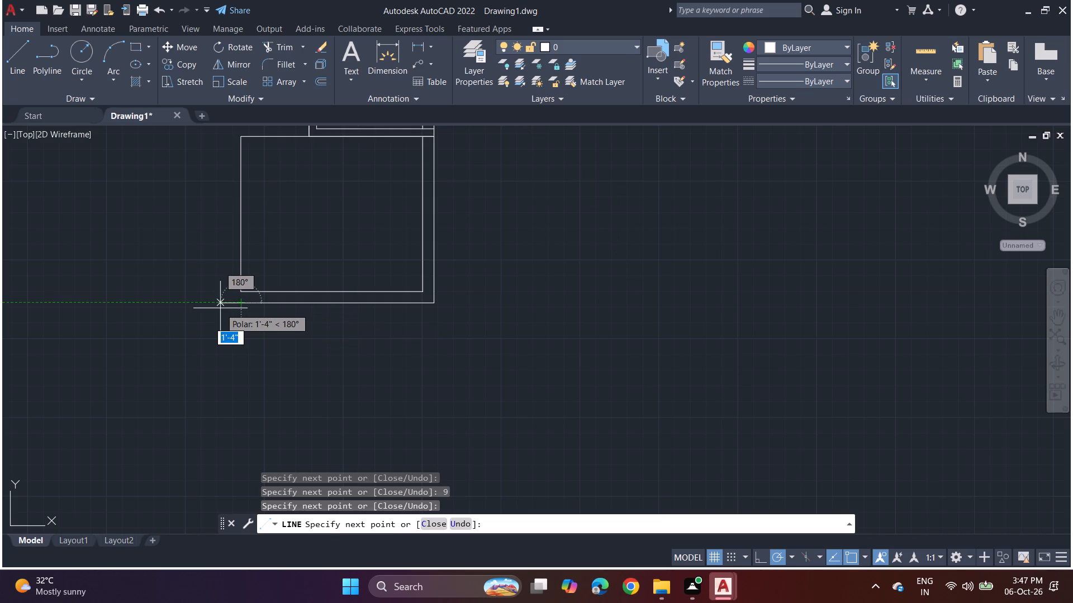
pyautogui.press('9')
pyautogui.press('Return')
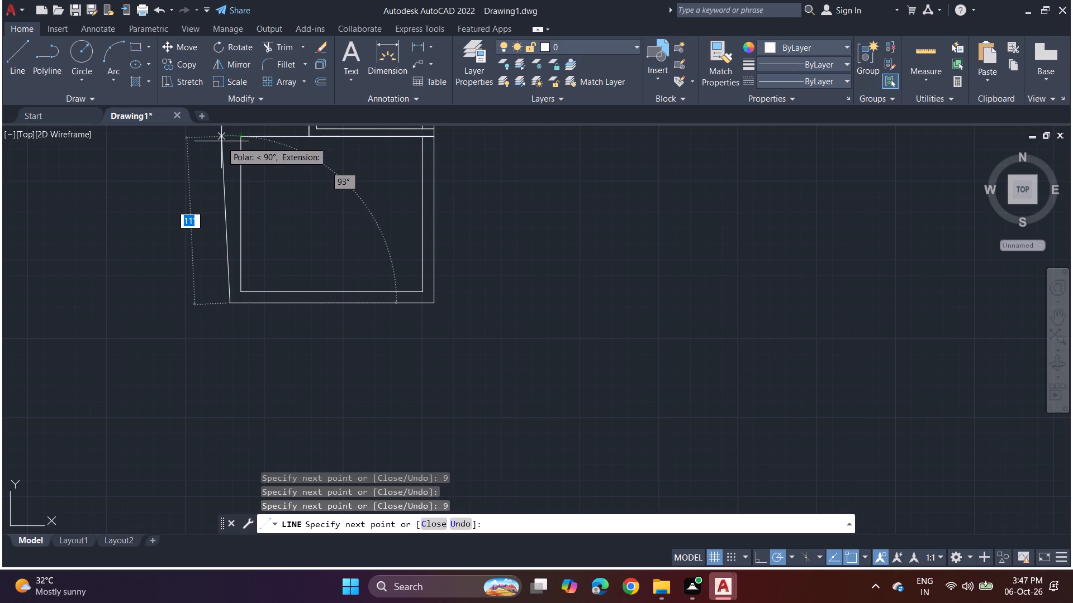
pyautogui.click(229, 138)
# Continue the line 9" up and right to the 5' by 7' space's left wall, closing the new room's top wall.
pyautogui.moveTo(229, 138); pyautogui.dragTo(222, 333, button='middle')
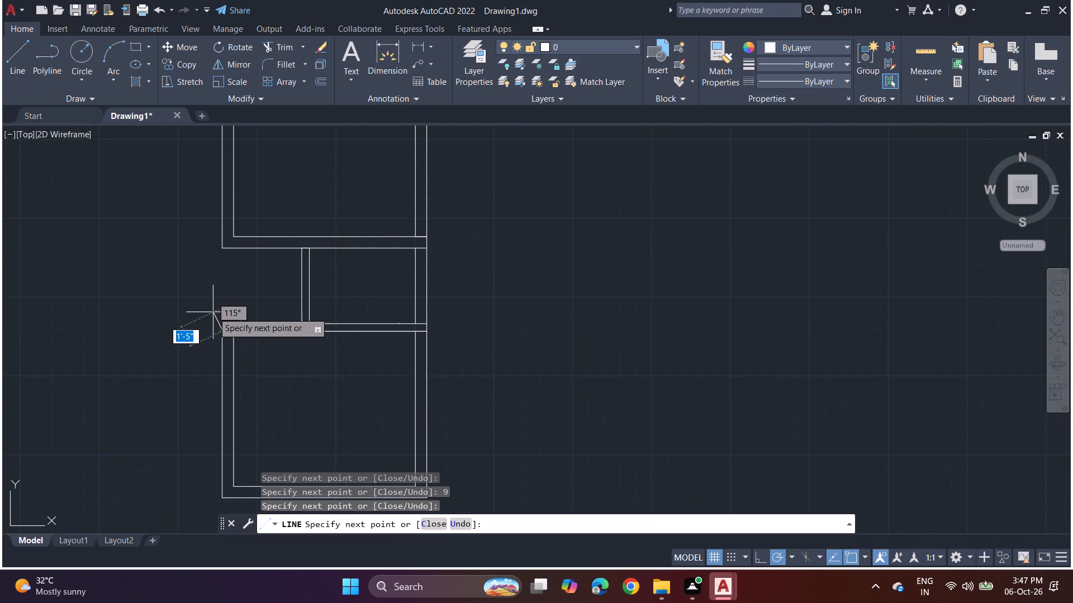
pyautogui.press('9')
pyautogui.press('Return')
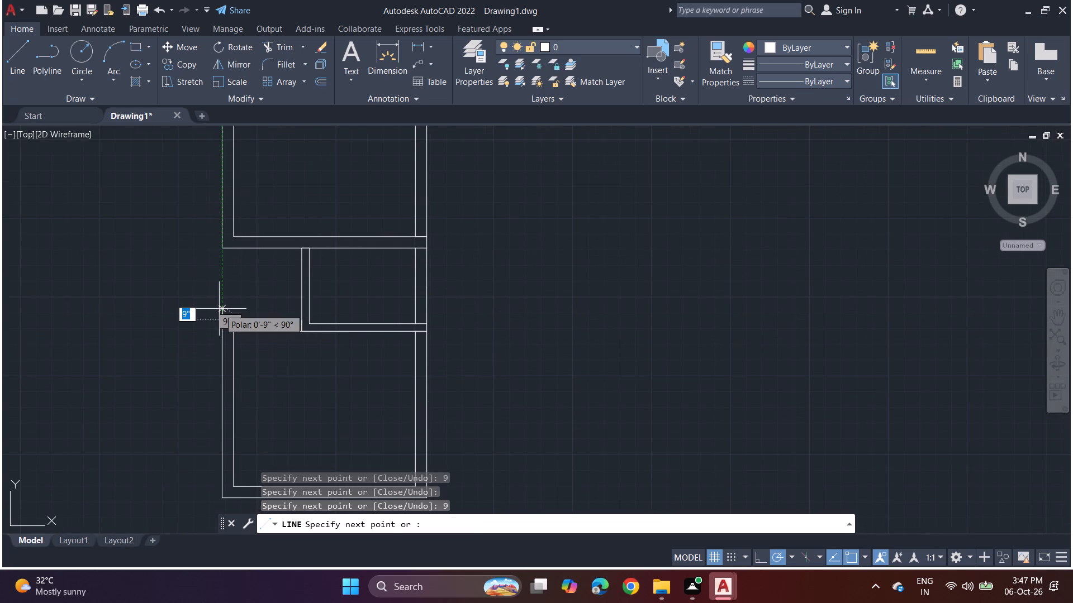
pyautogui.click(302, 318)
pyautogui.press('space')
# Draw a line 4' down the left outer wall's inner face from the 12' by 11' room's bottom outer face.
pyautogui.scroll(-2, 386, 347)
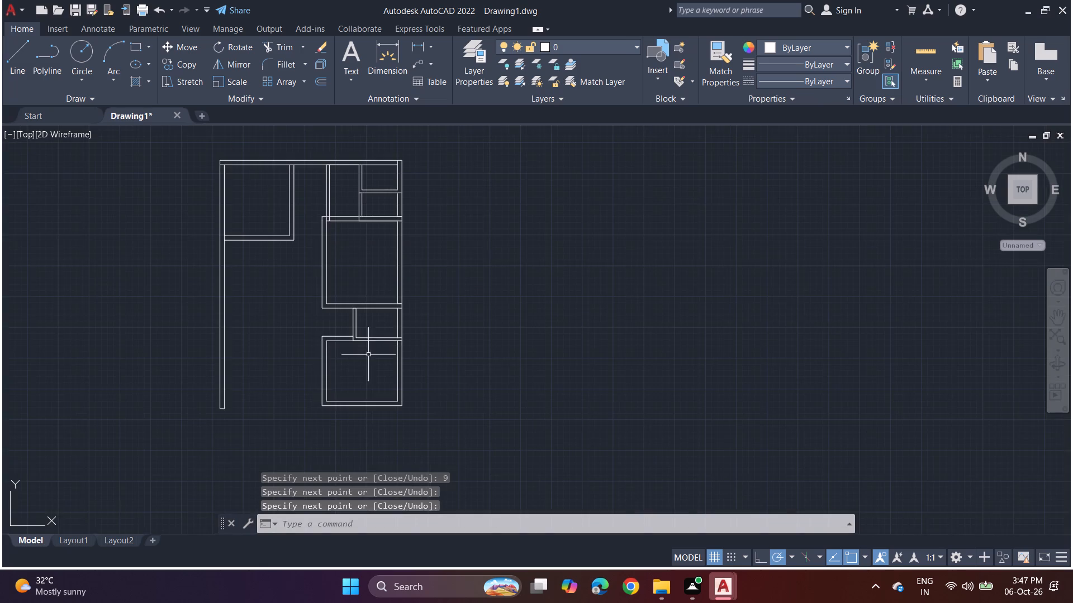
pyautogui.moveTo(312, 371); pyautogui.dragTo(390, 349, button='middle')
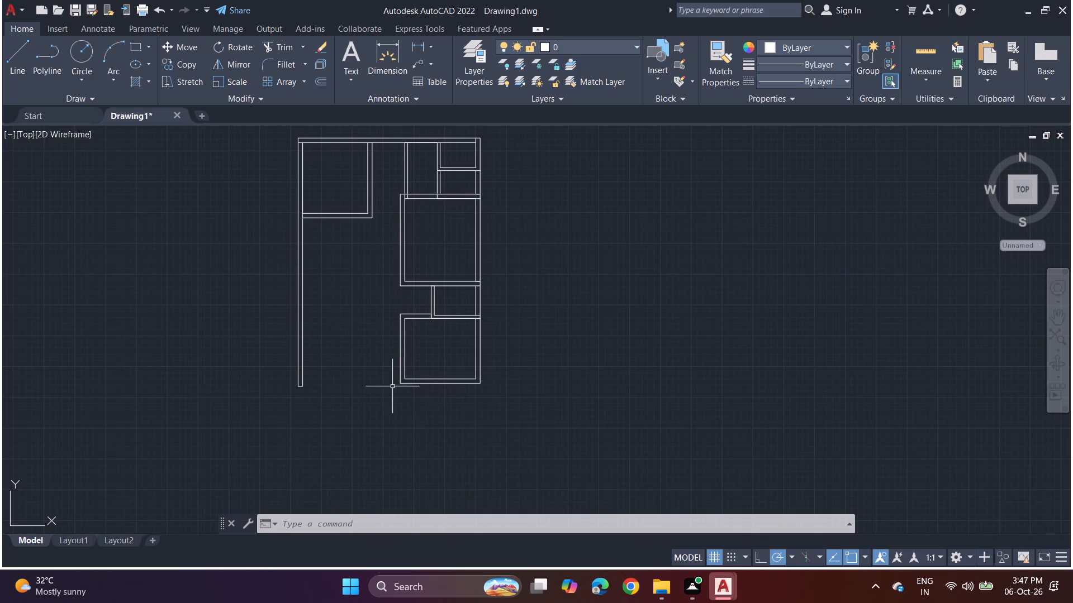
pyautogui.click(3, 63)
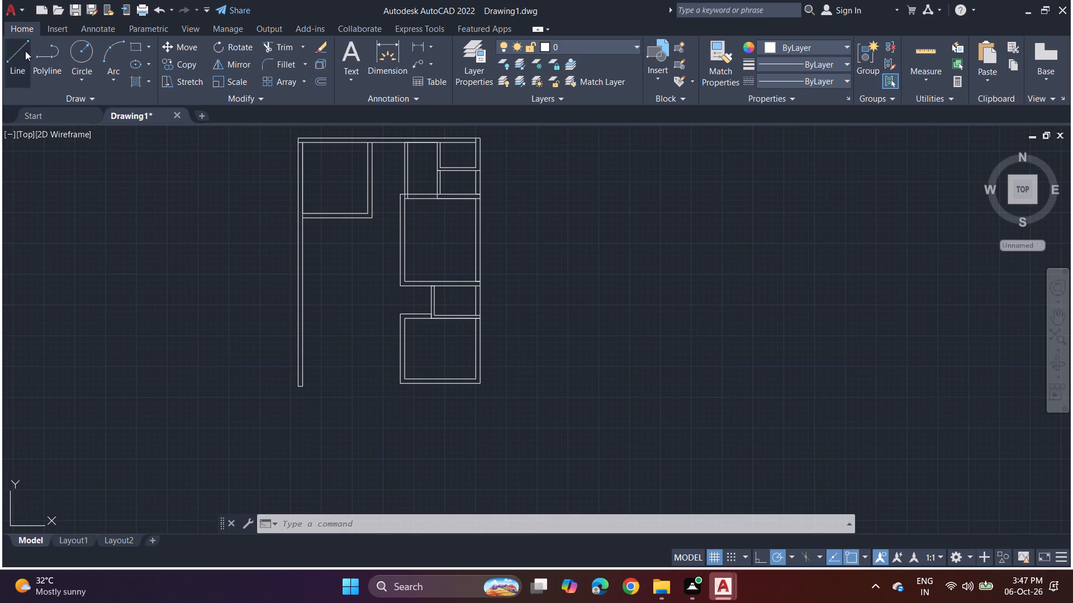
pyautogui.click(23, 54)
pyautogui.scroll(2, 301, 229)
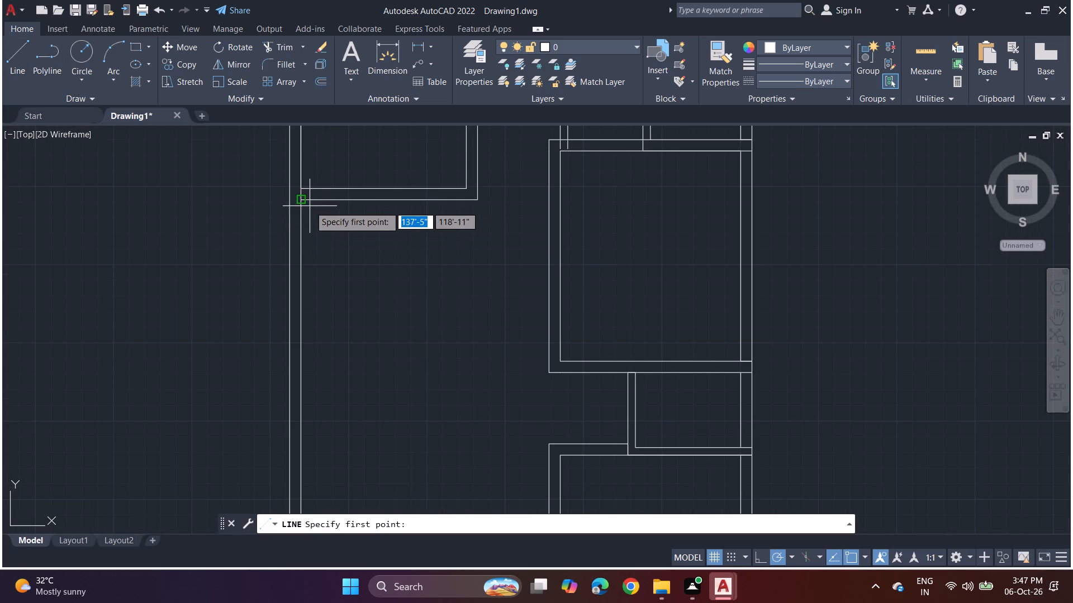
pyautogui.click(302, 203)
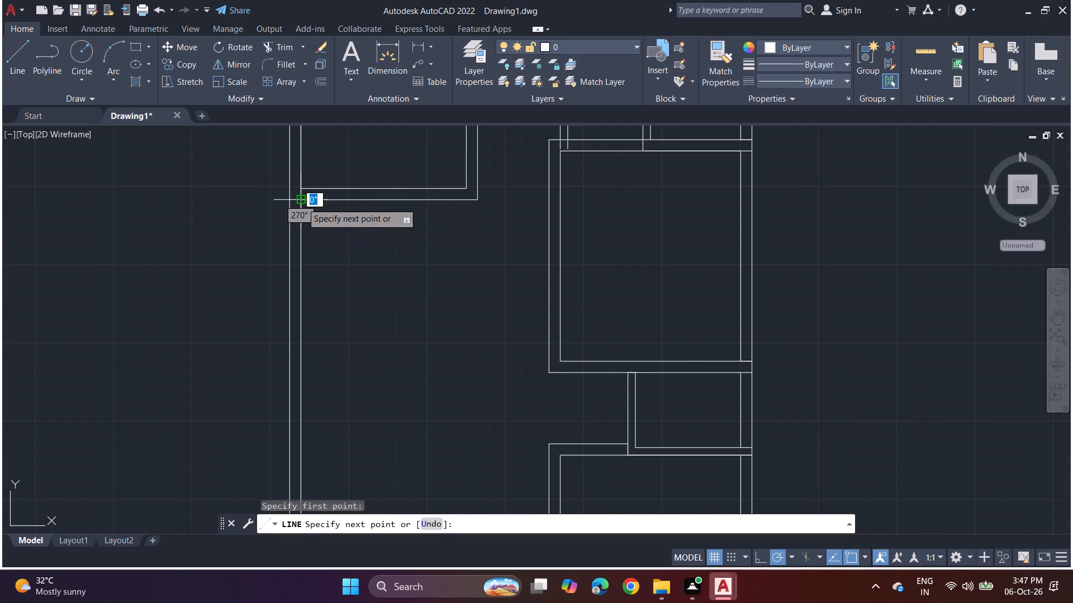
pyautogui.write("4'")
pyautogui.press('Return')
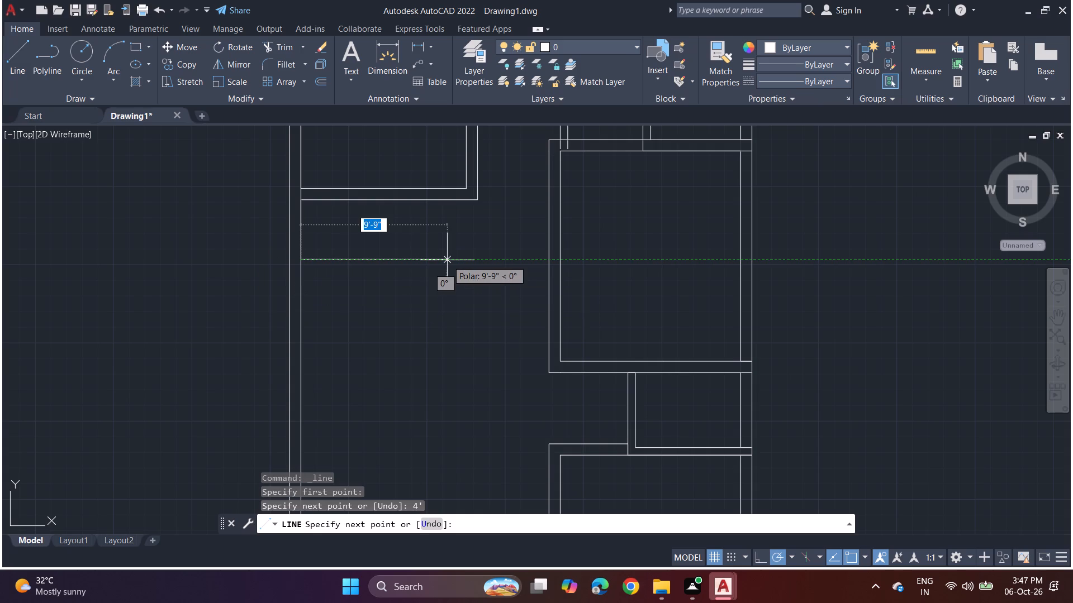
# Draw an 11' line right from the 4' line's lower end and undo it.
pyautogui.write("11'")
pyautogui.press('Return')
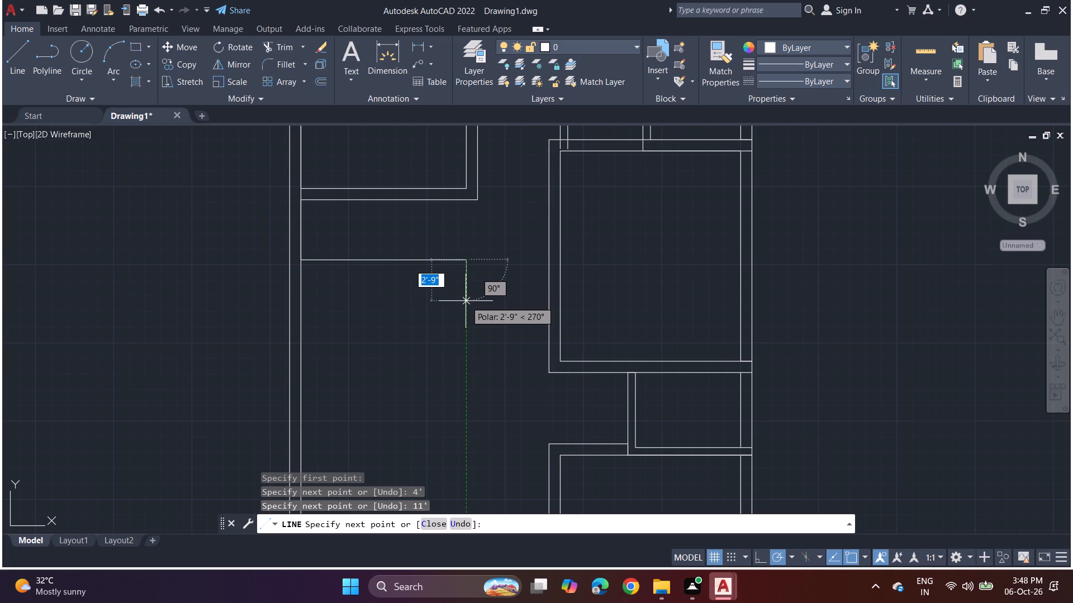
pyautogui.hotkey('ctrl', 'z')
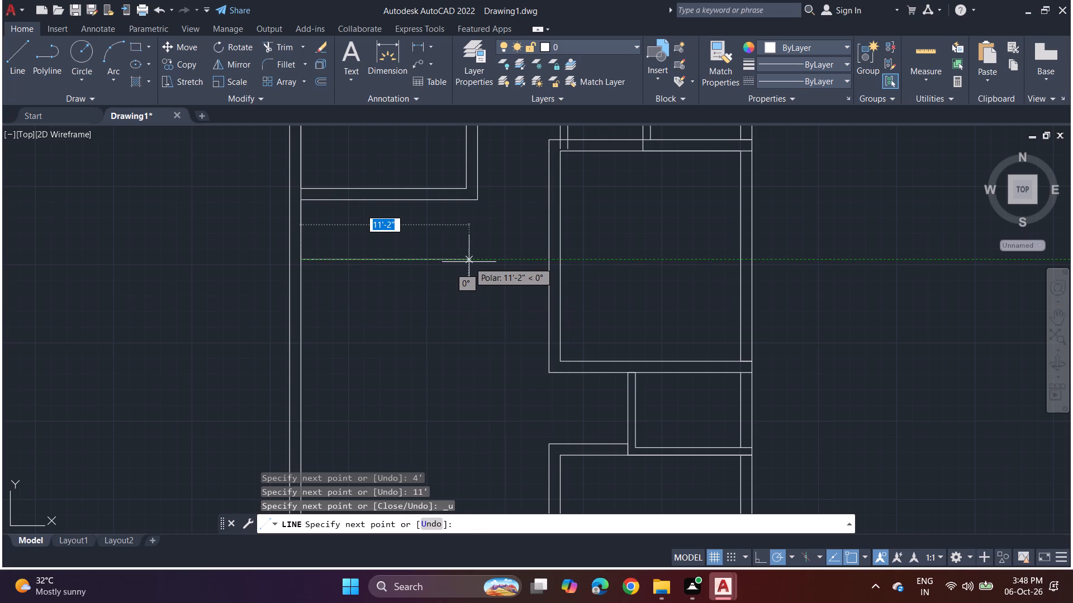
# Continue the line 5' right, 6" down and back left to the outer wall's inner face, forming a 6" partition.
pyautogui.write("5'")
pyautogui.press('Return')
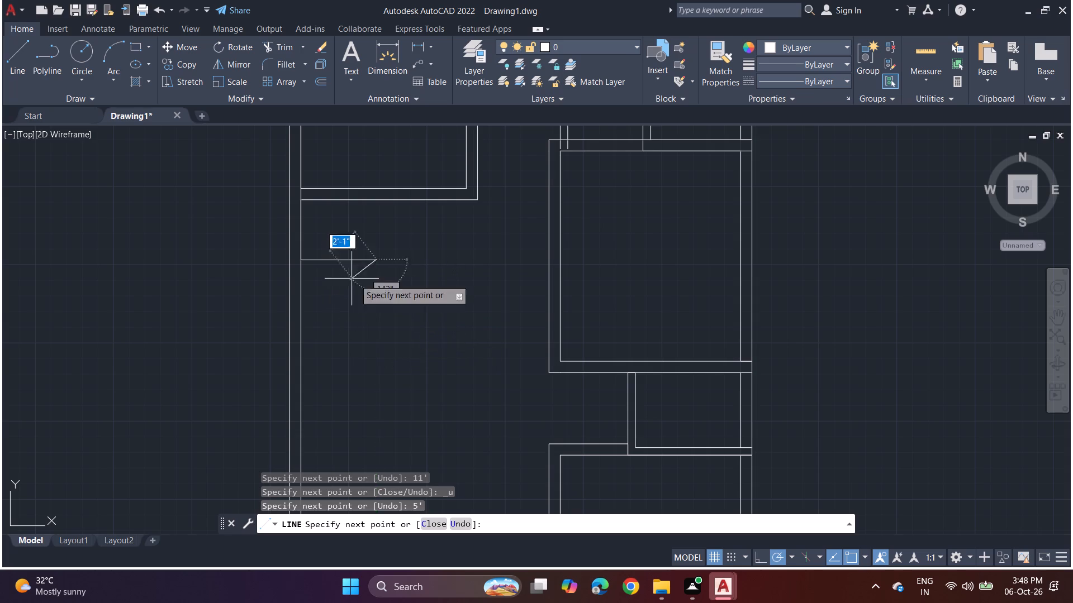
pyautogui.press('6')
pyautogui.press('Return')
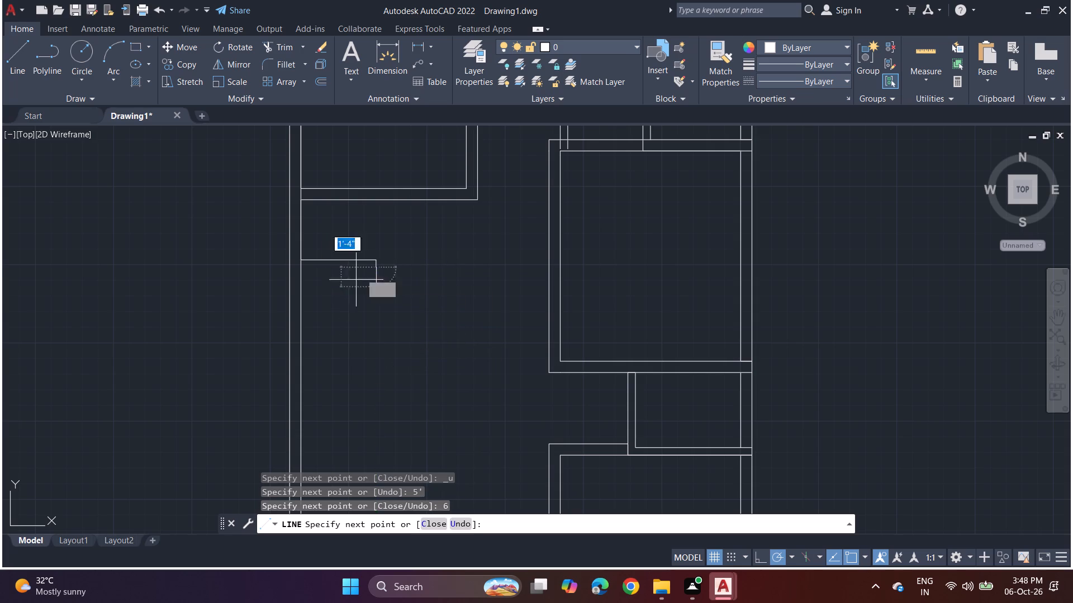
pyautogui.click(303, 269)
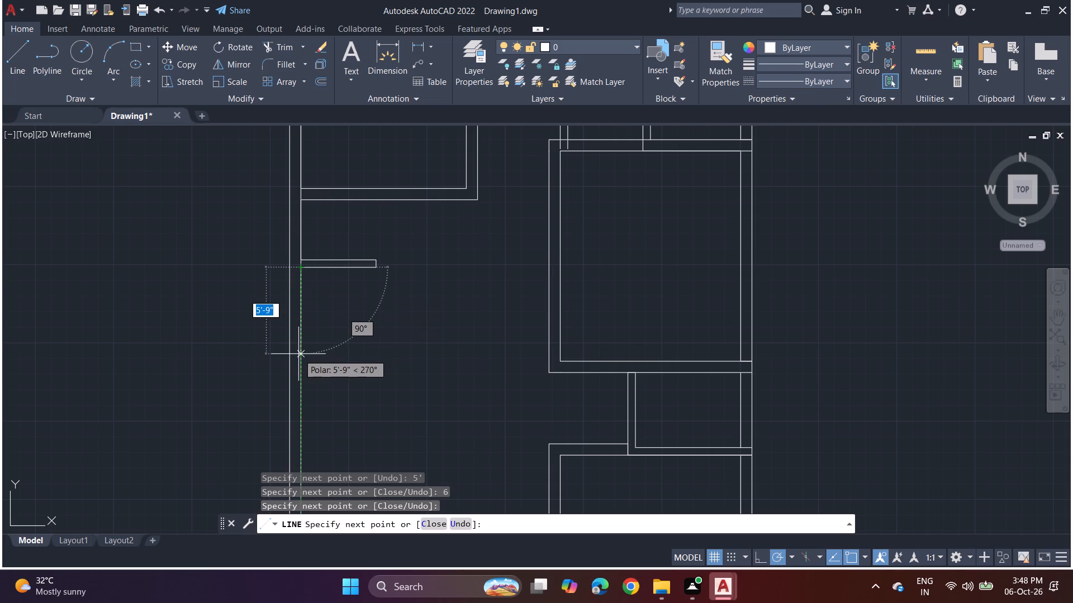
# Continue the line 5' down the outer wall's inner face, 5' right, 6" down and back left to the wall, forming a second partition.
pyautogui.write("5'")
pyautogui.press('Return')
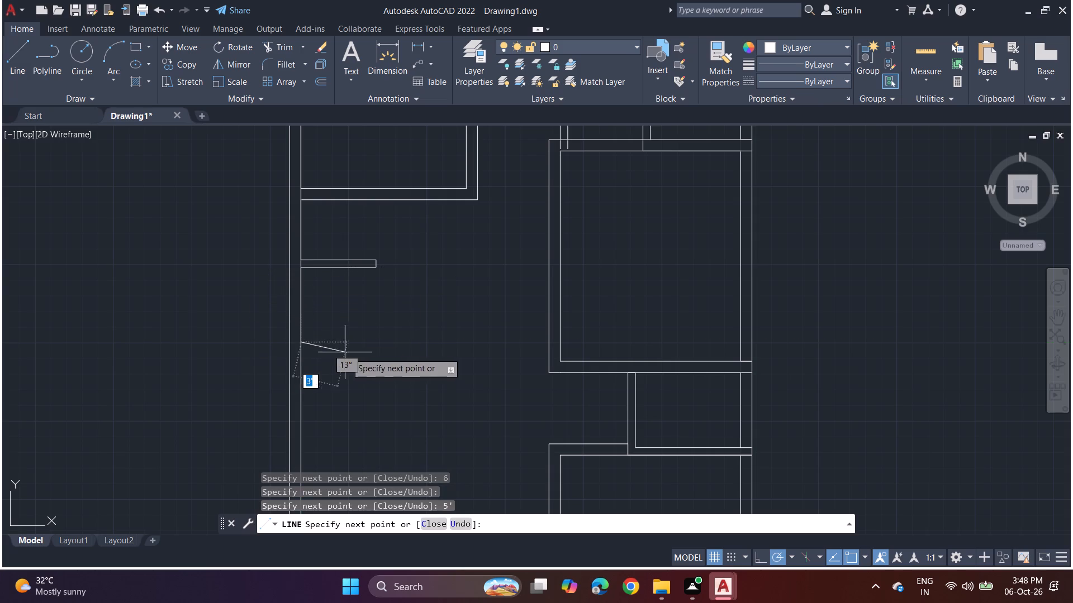
pyautogui.write("5'")
pyautogui.press('Return')
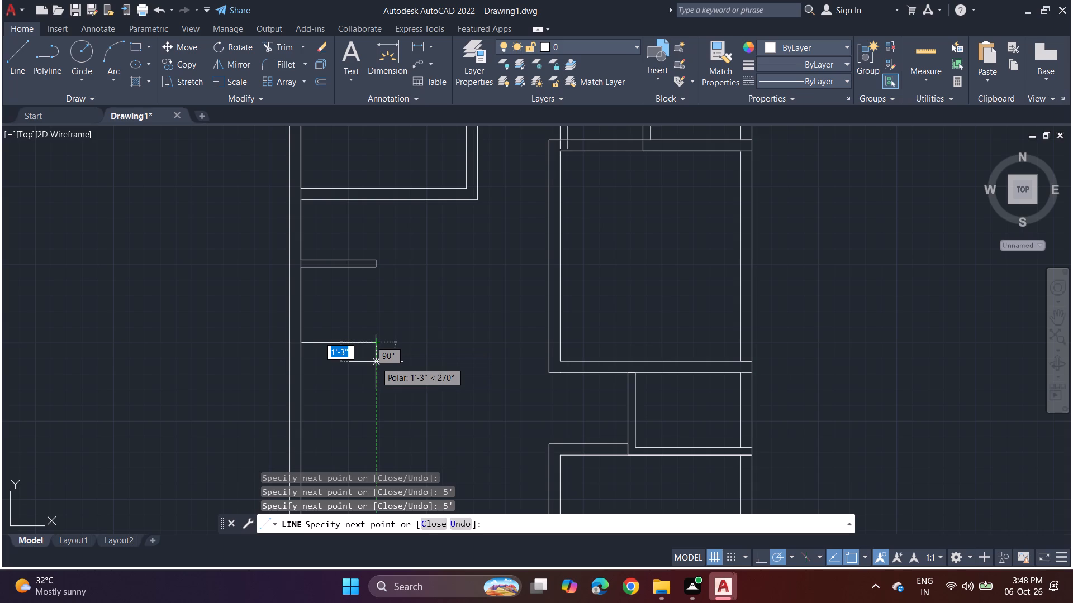
pyautogui.press('6')
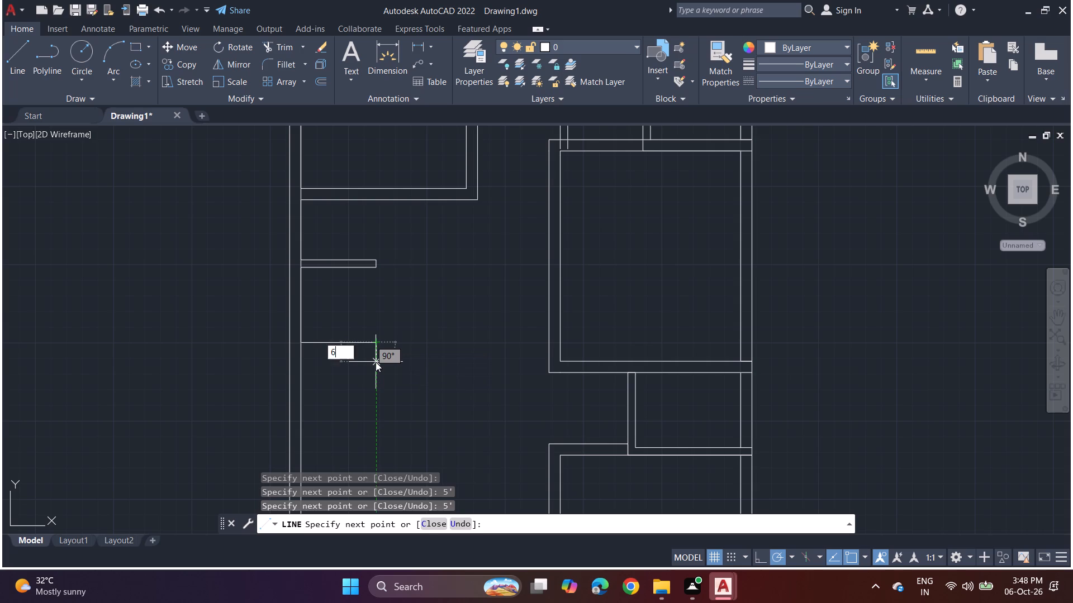
pyautogui.press('Return')
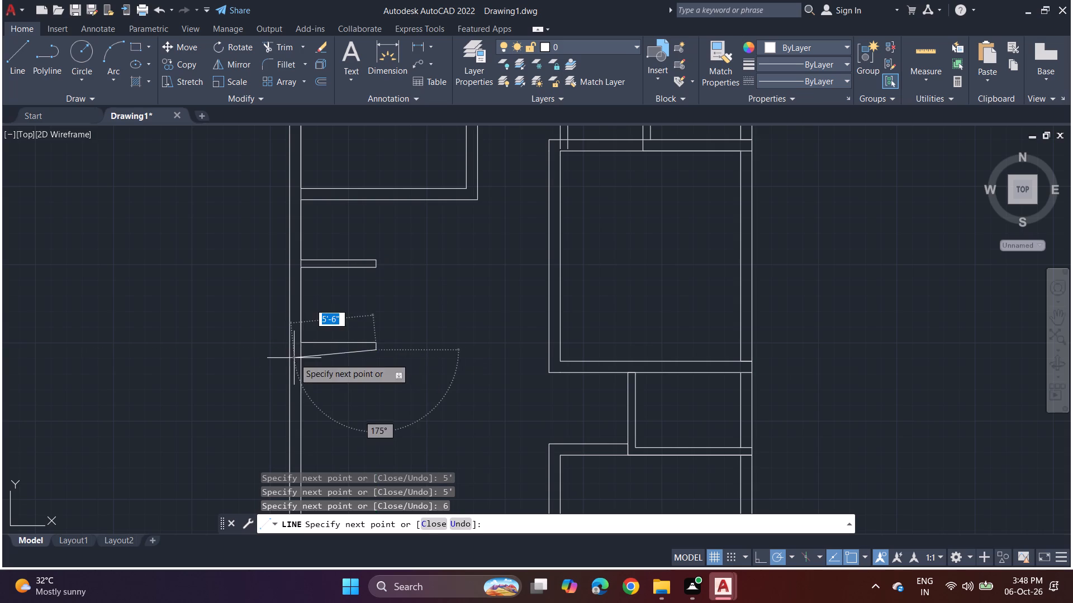
pyautogui.click(298, 352)
pyautogui.press('space')
# Join the right ends of the two 5' partitions with a 6" thick vertical partition, closing the 5' by 5' space.
pyautogui.press('space')
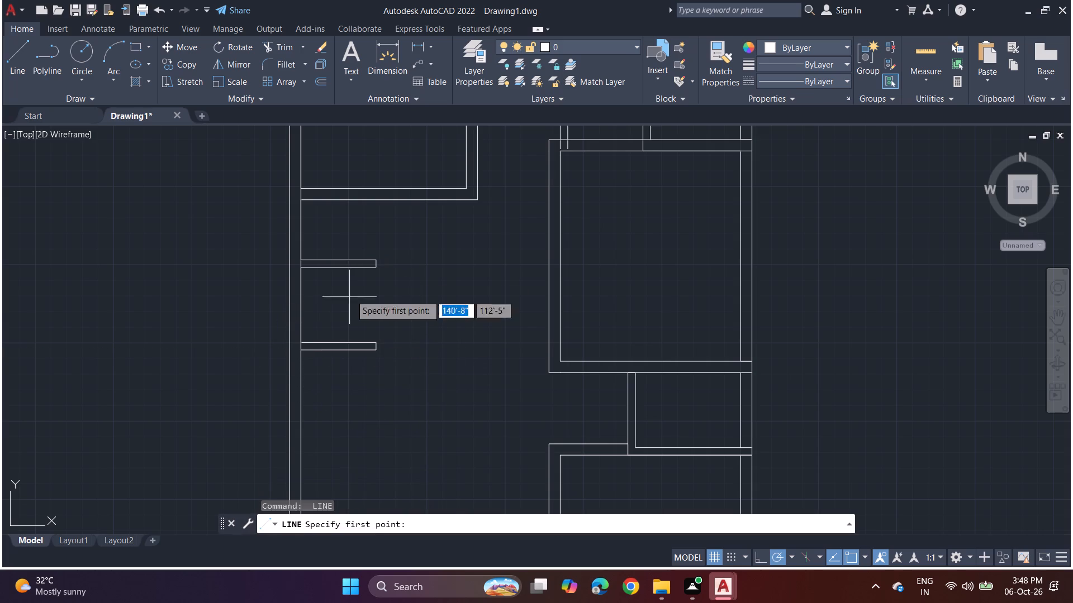
pyautogui.click(378, 259)
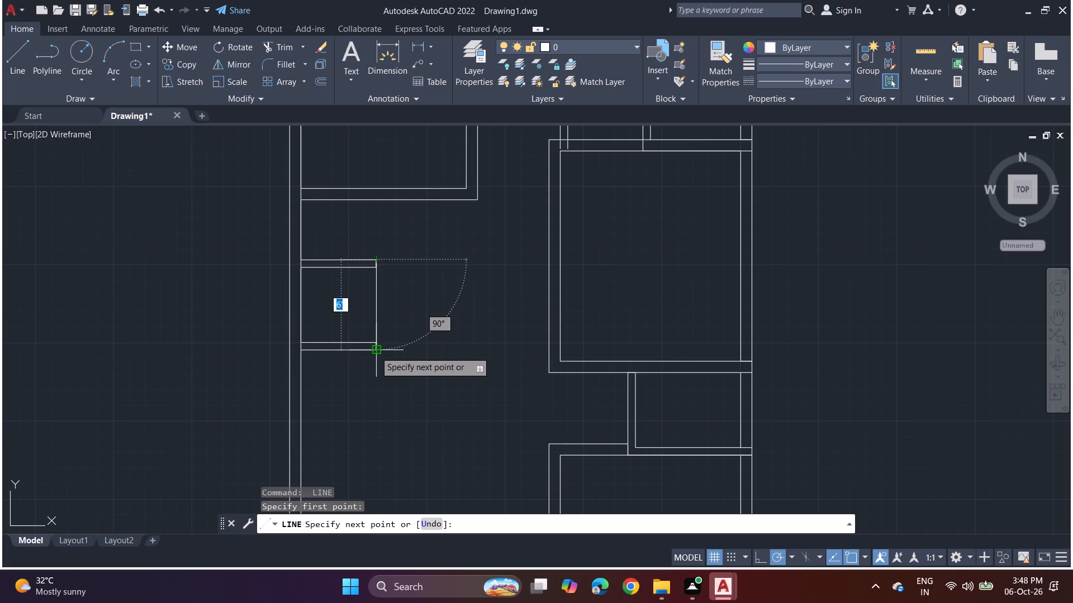
pyautogui.click(375, 351)
pyautogui.press('6')
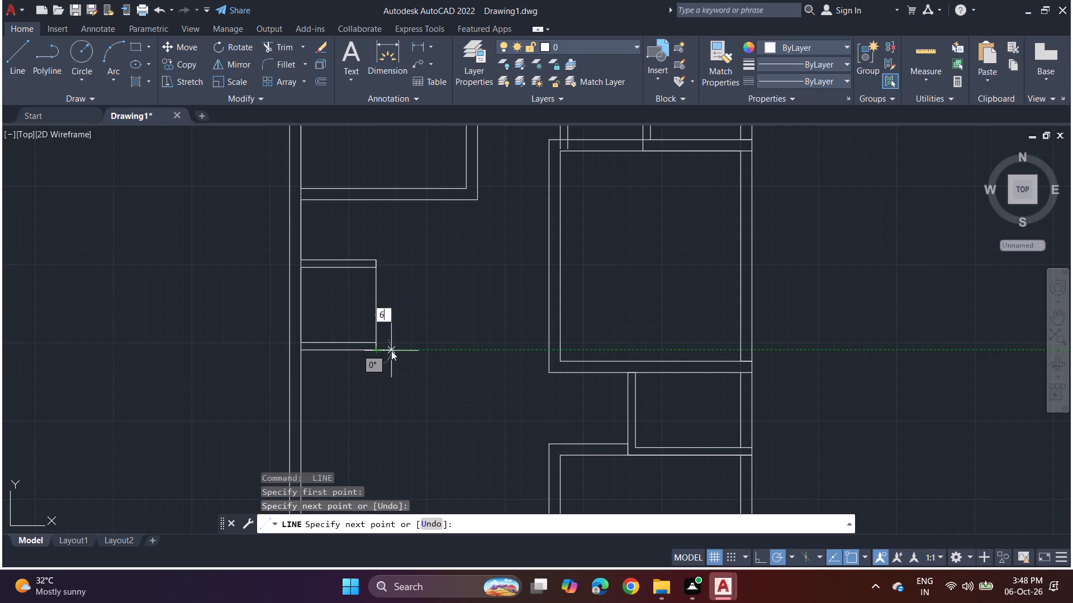
pyautogui.press('Return')
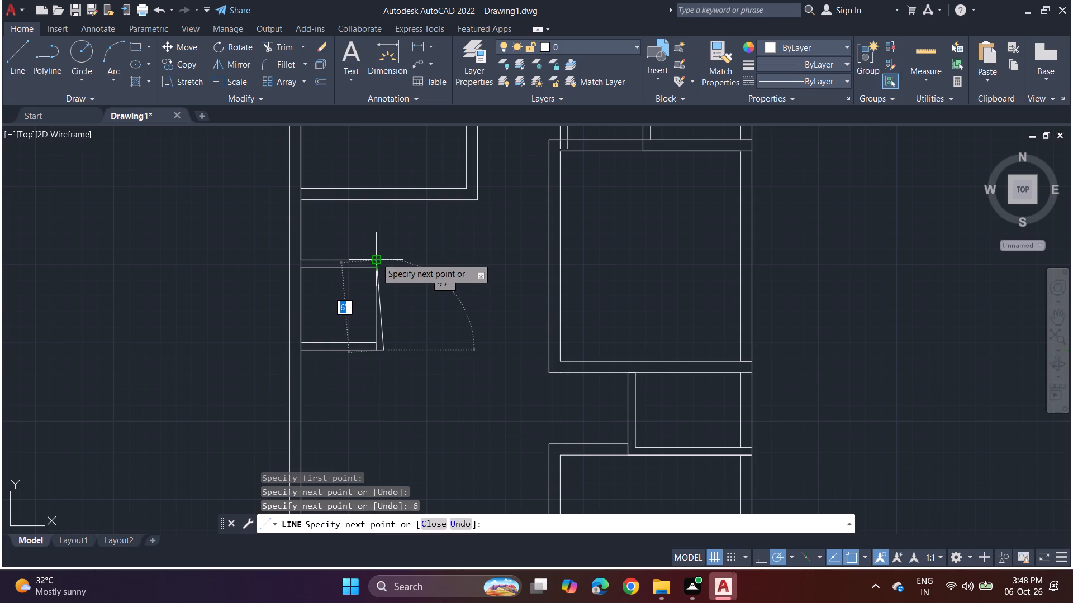
pyautogui.click(382, 259)
pyautogui.click(378, 260)
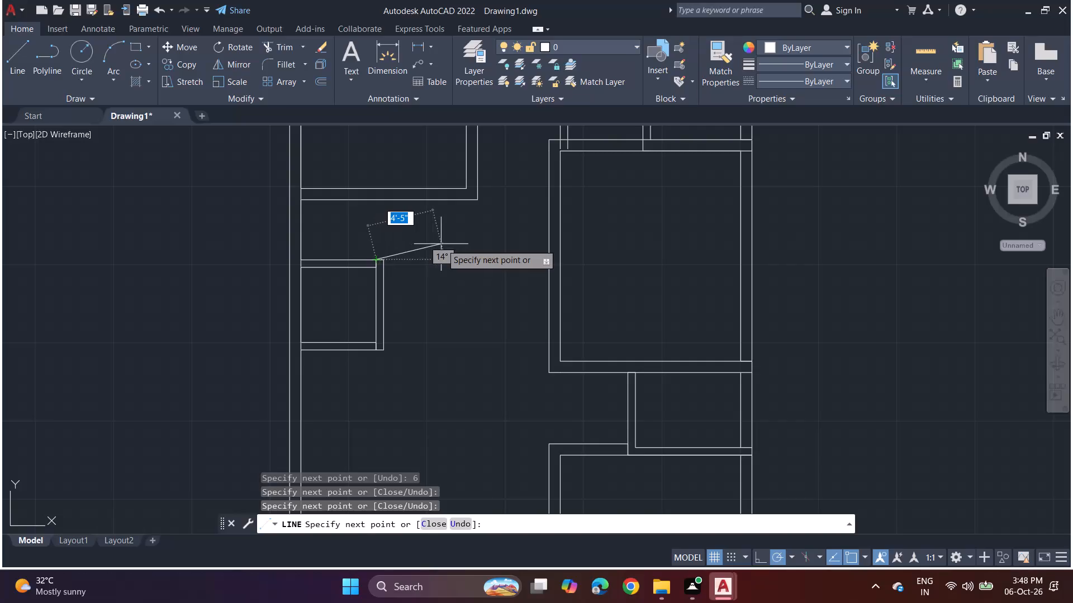
pyautogui.press('space')
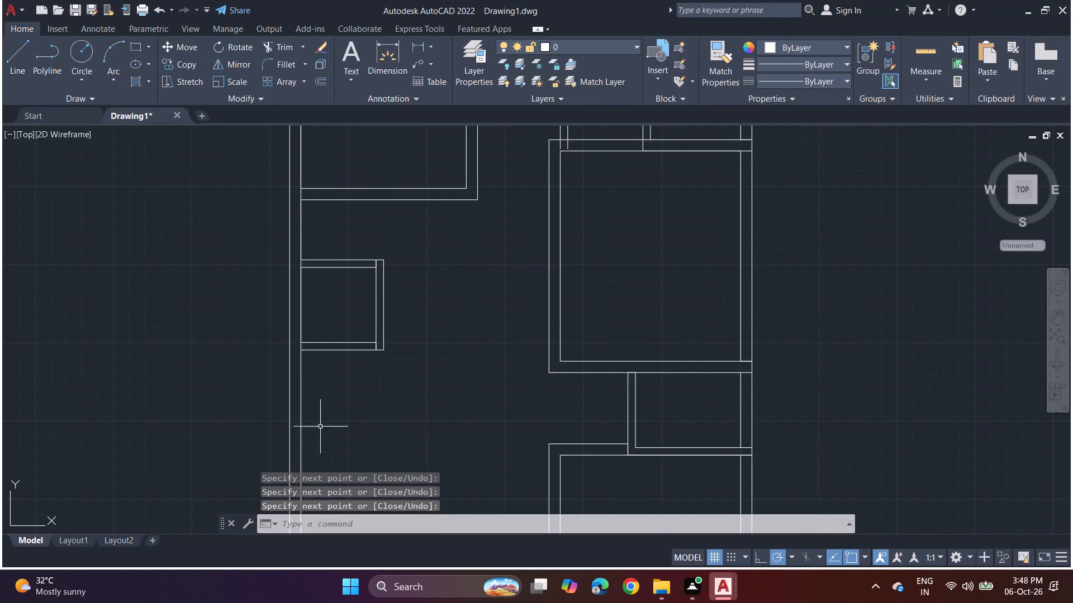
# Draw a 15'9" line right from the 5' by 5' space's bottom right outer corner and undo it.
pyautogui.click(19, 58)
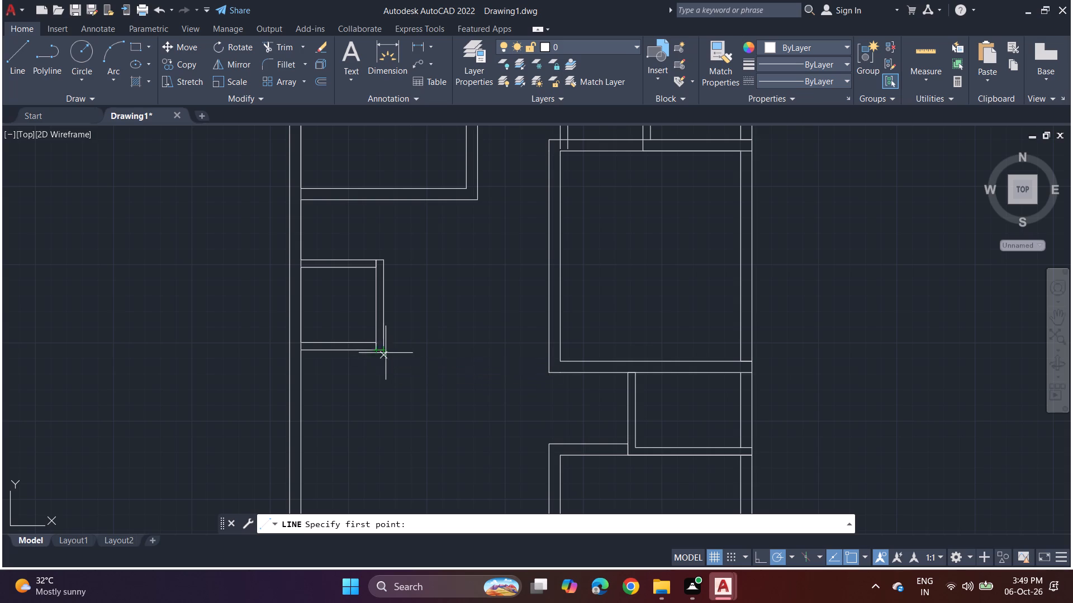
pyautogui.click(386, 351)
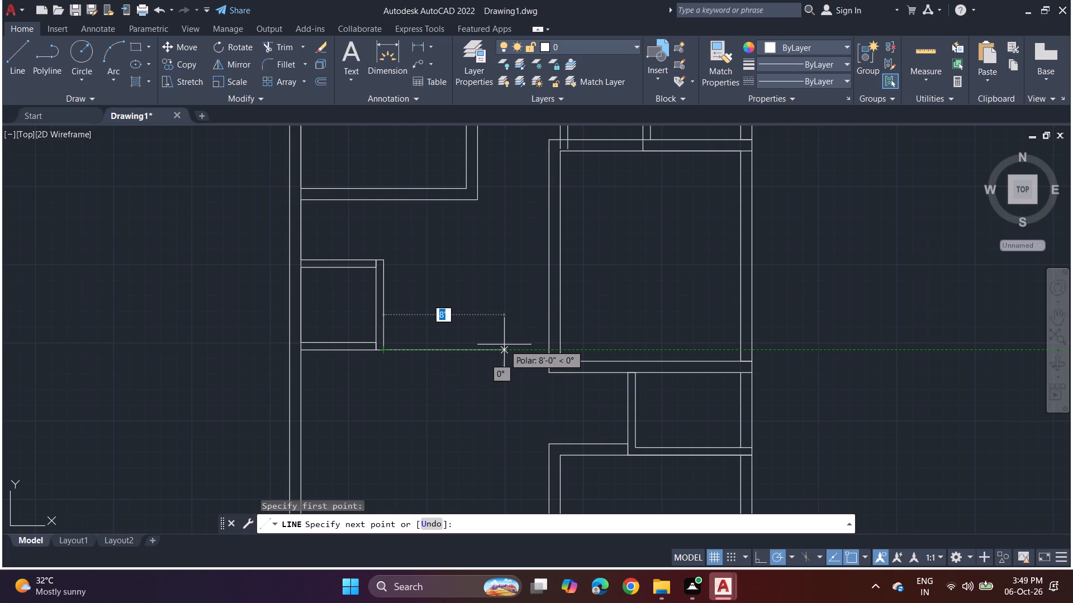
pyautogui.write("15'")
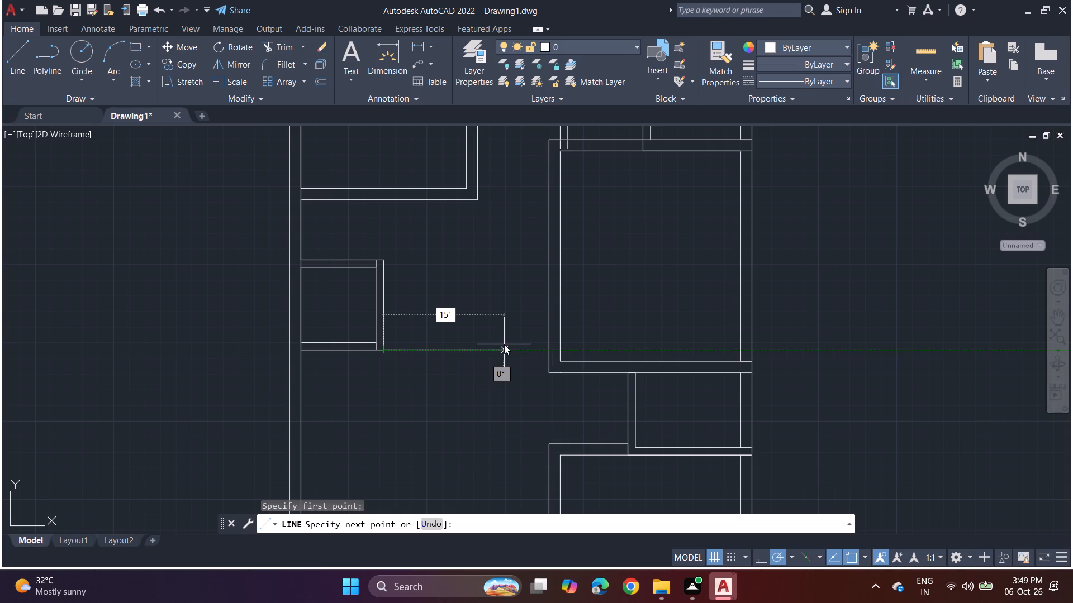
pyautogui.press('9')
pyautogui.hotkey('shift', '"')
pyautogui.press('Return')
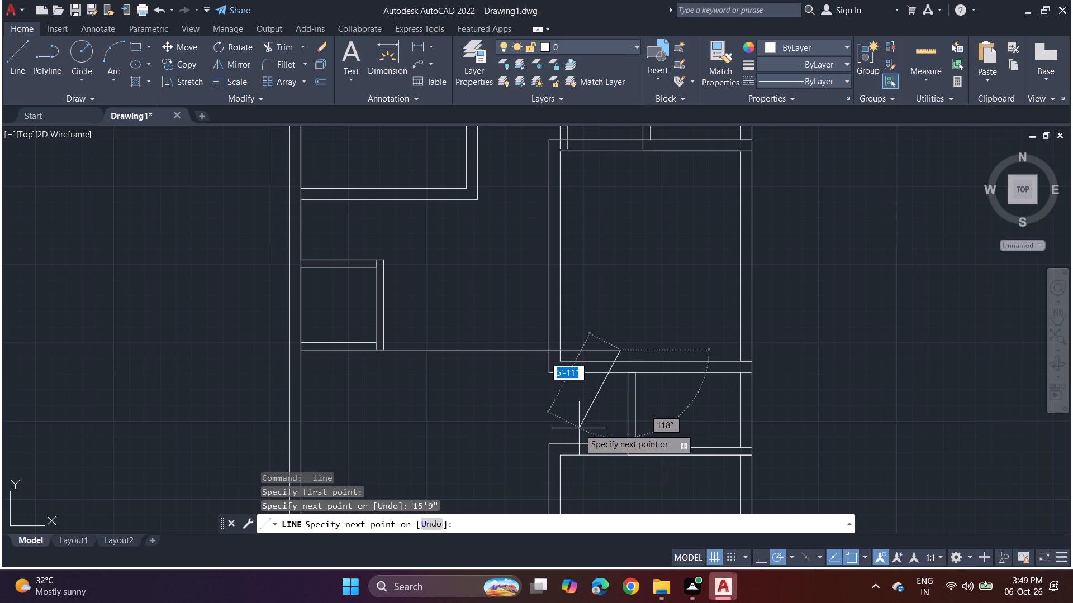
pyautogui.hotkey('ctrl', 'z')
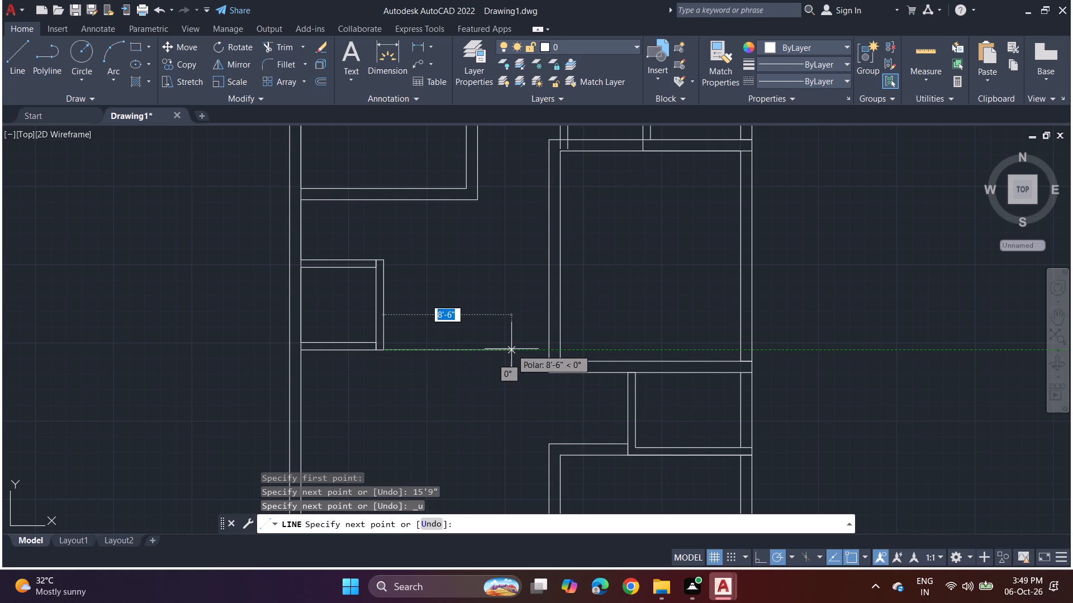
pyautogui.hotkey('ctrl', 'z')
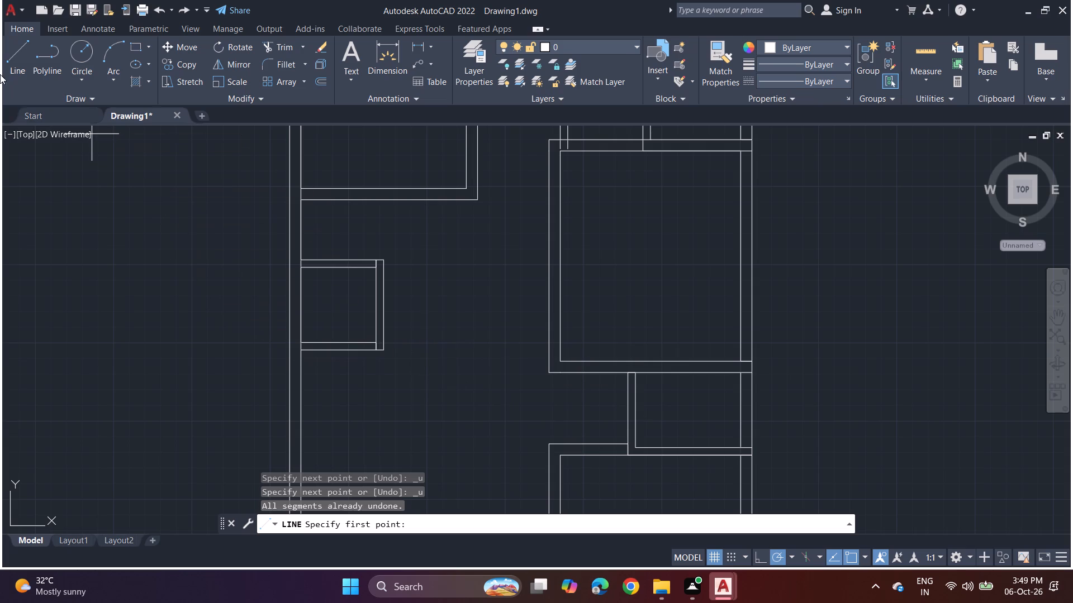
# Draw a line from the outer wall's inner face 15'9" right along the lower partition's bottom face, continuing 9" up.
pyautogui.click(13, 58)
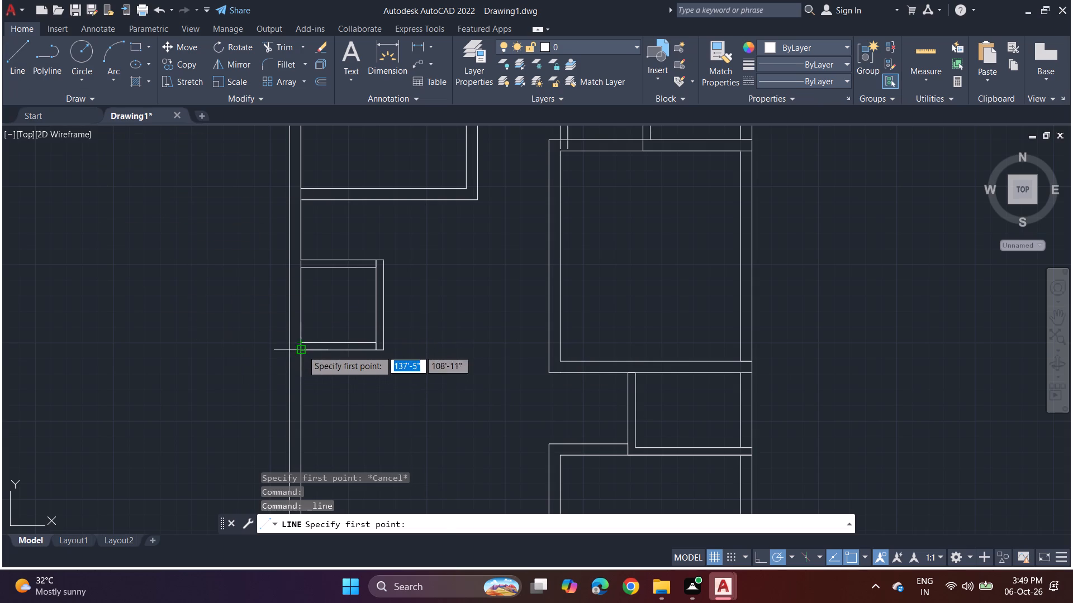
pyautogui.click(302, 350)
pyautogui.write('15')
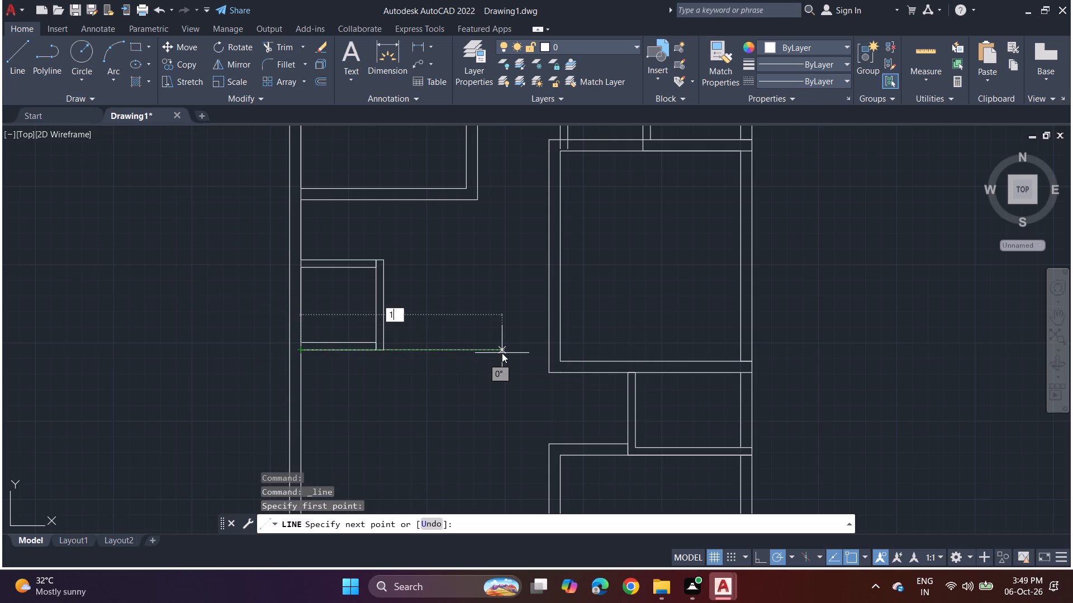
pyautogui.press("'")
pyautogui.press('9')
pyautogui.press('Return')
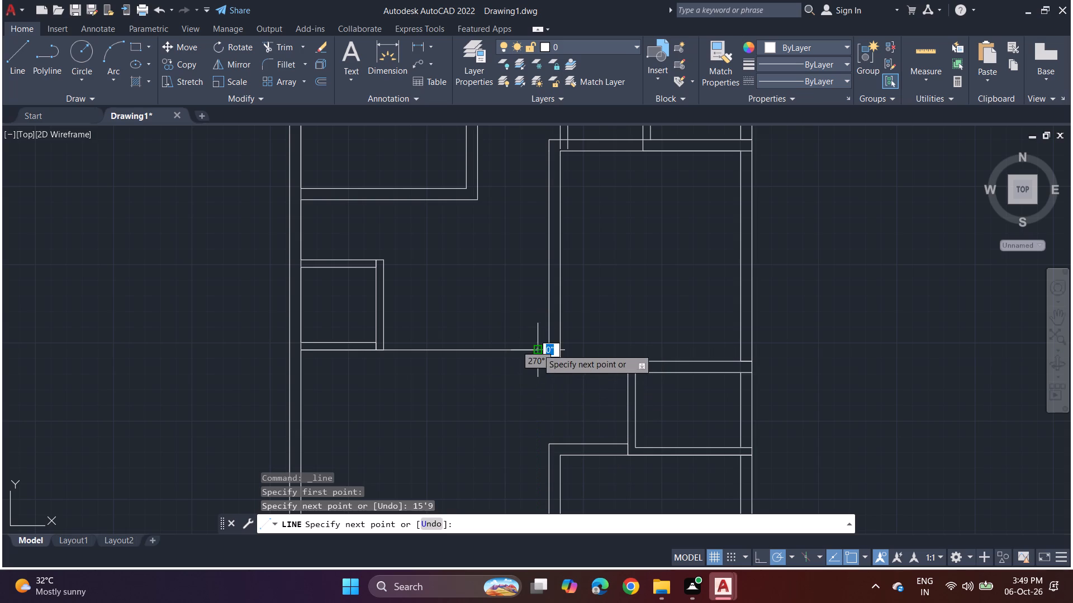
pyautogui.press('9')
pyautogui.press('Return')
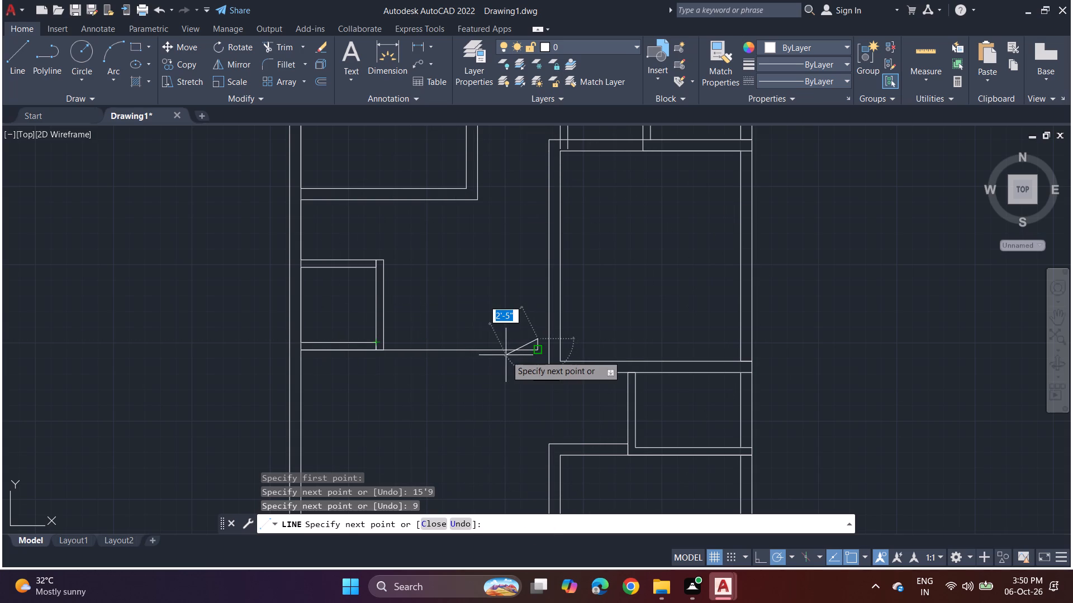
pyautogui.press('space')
# Erase the 15'9" line, the 9" upright at its end, and the bottom edges of the small space's lower and right partitions.
pyautogui.scroll(2, 398, 383)
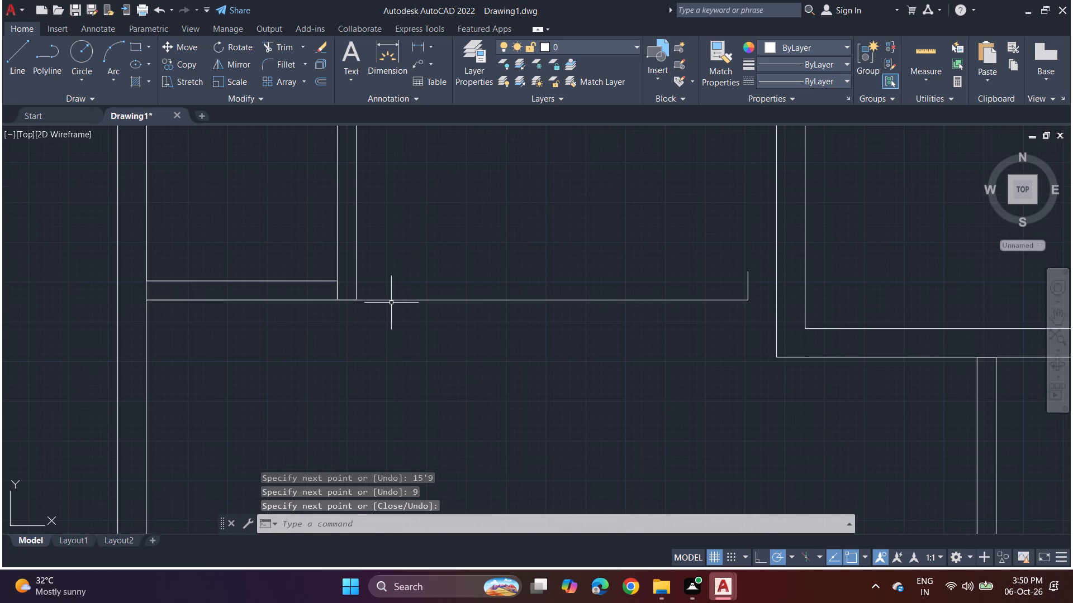
pyautogui.click(396, 298)
pyautogui.press('Delete')
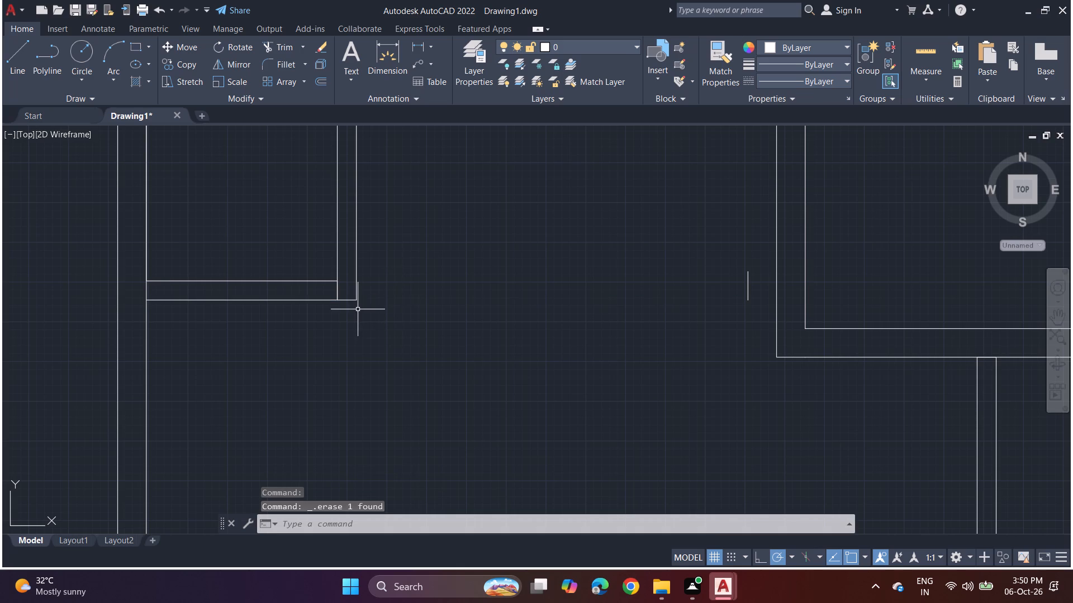
pyautogui.click(308, 300)
pyautogui.press('Delete')
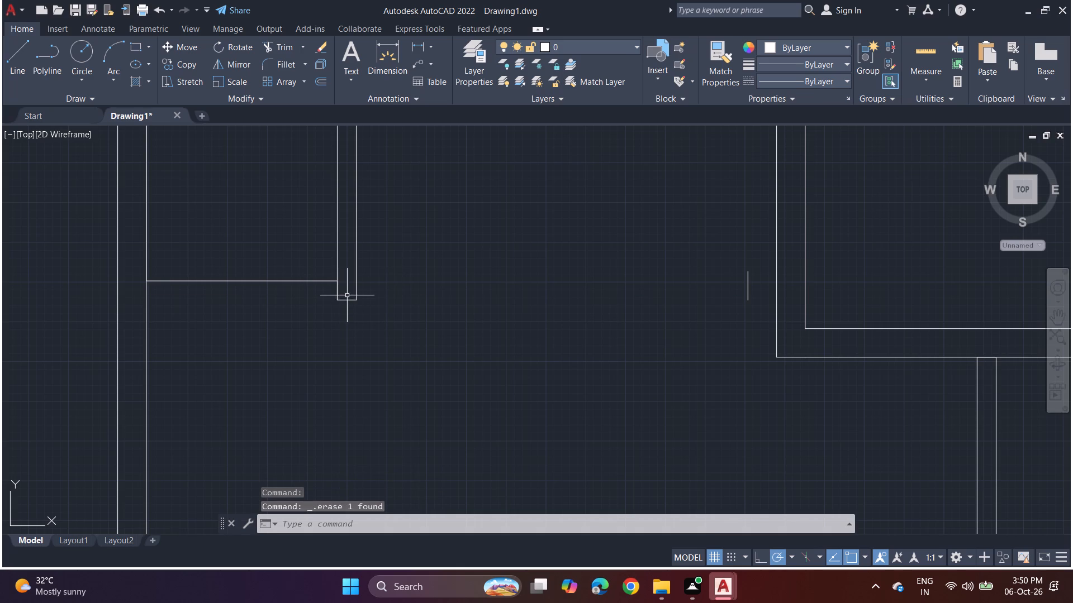
pyautogui.click(347, 298)
pyautogui.press('Delete')
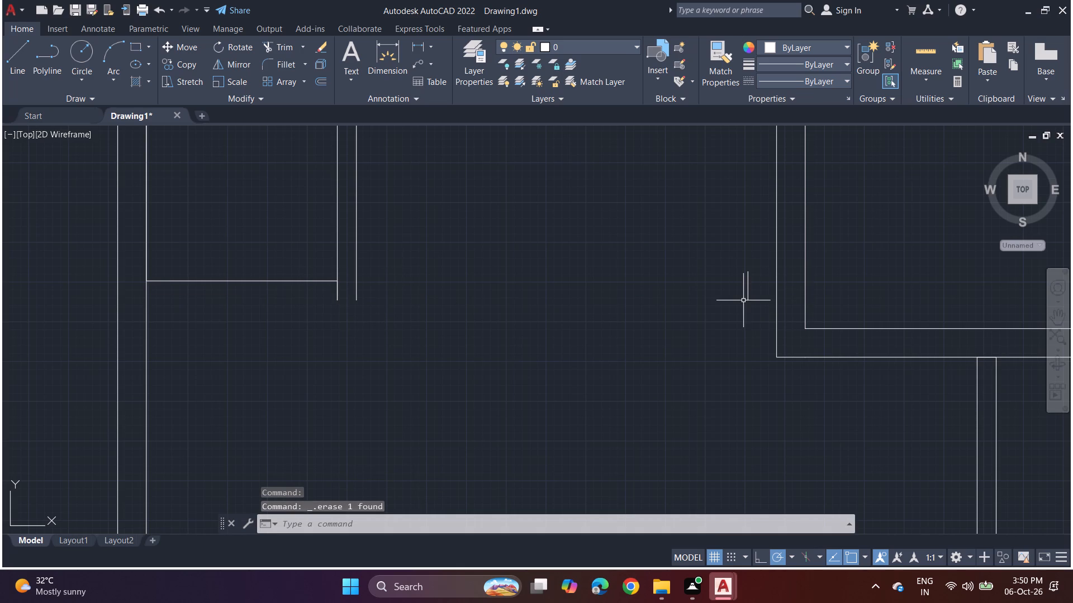
pyautogui.click(747, 299)
pyautogui.press('Delete')
# Shorten both vertical lines of the small space's right partition to end level with the remaining lower partition line.
pyautogui.click(337, 302)
pyautogui.press('space')
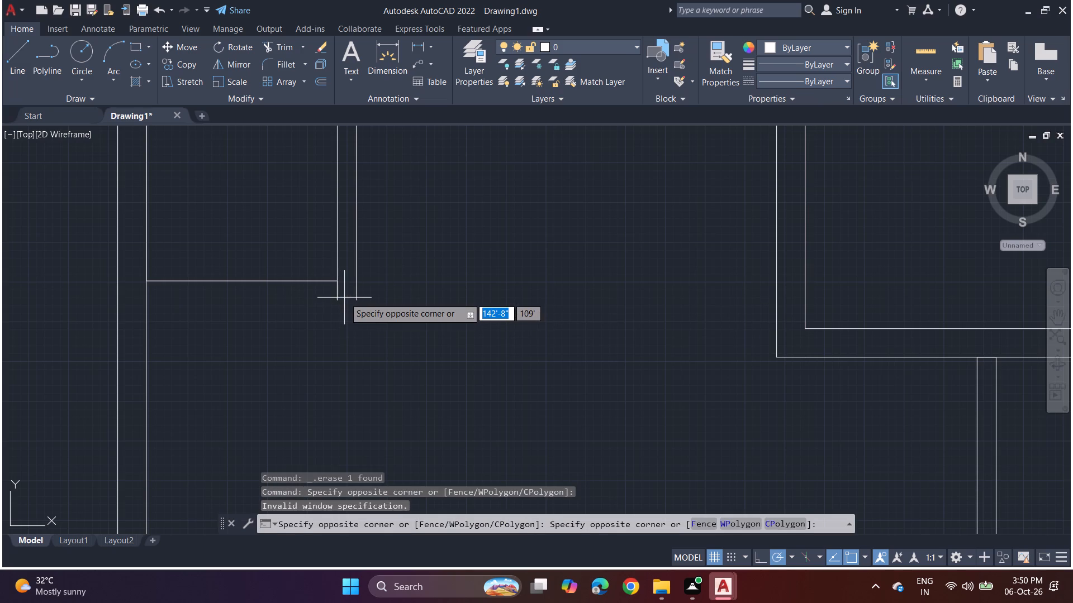
pyautogui.click(335, 298)
pyautogui.click(335, 298)
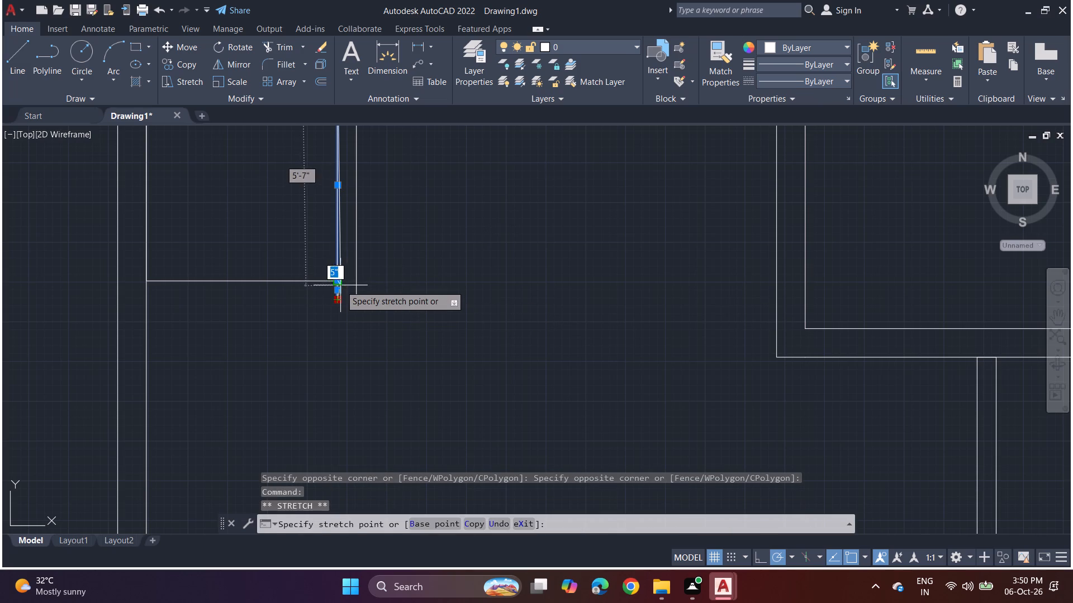
pyautogui.click(340, 280)
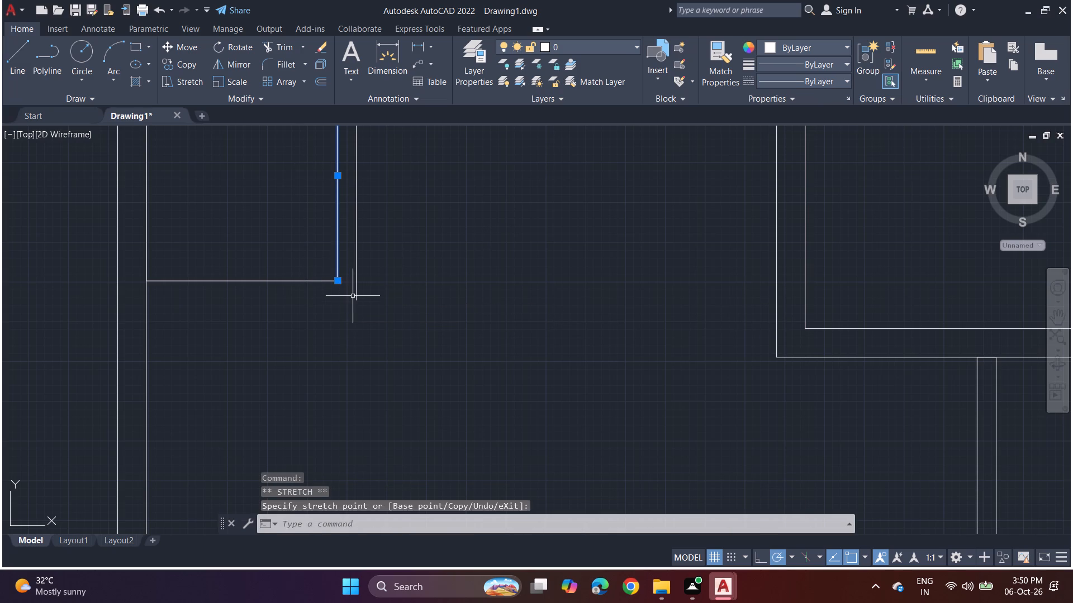
pyautogui.click(358, 299)
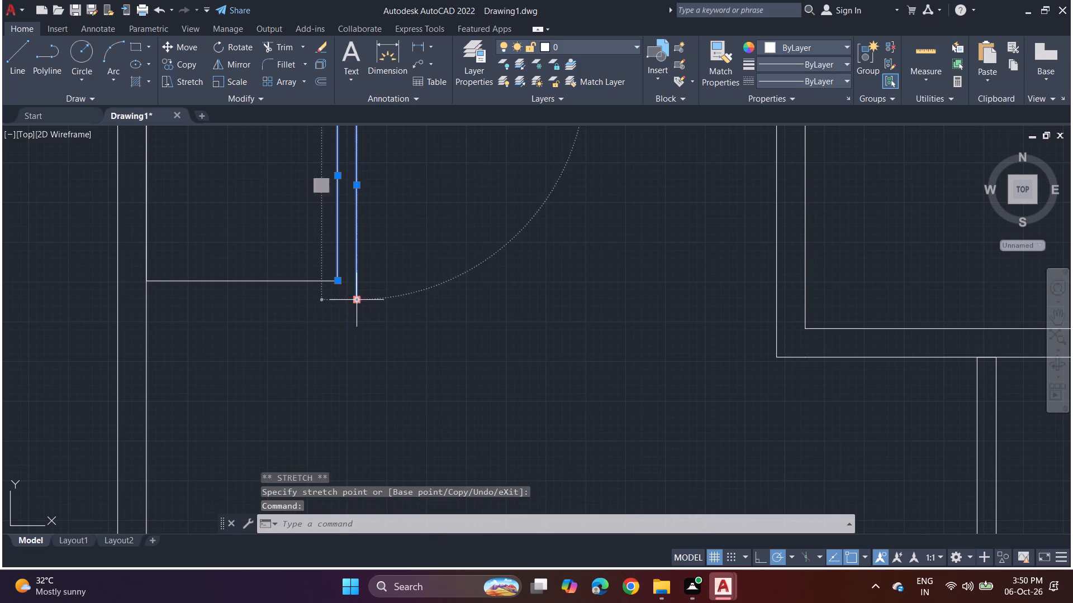
pyautogui.click(358, 303)
pyautogui.click(361, 281)
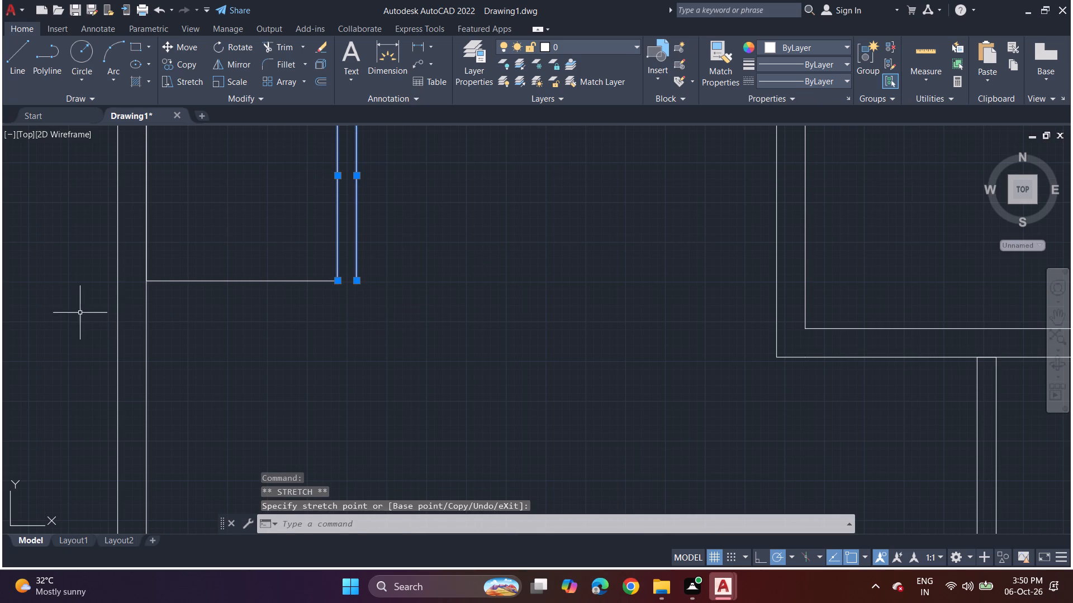
# Draw a line 9" down from the small space's right partition outer face, continuing left to the outer wall's inner face.
pyautogui.click(21, 55)
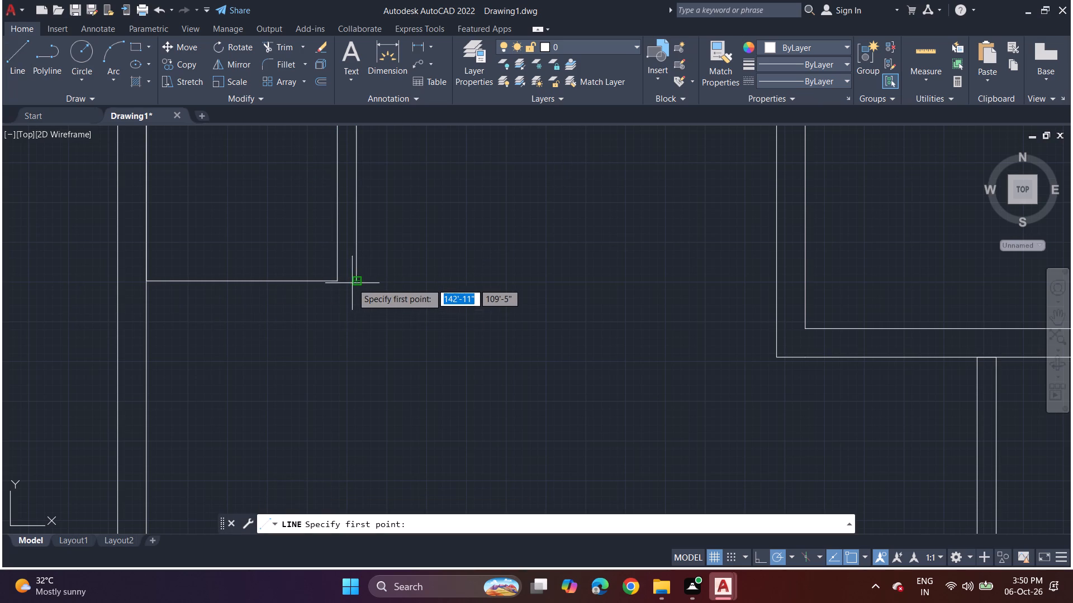
pyautogui.scroll(3, 355, 281)
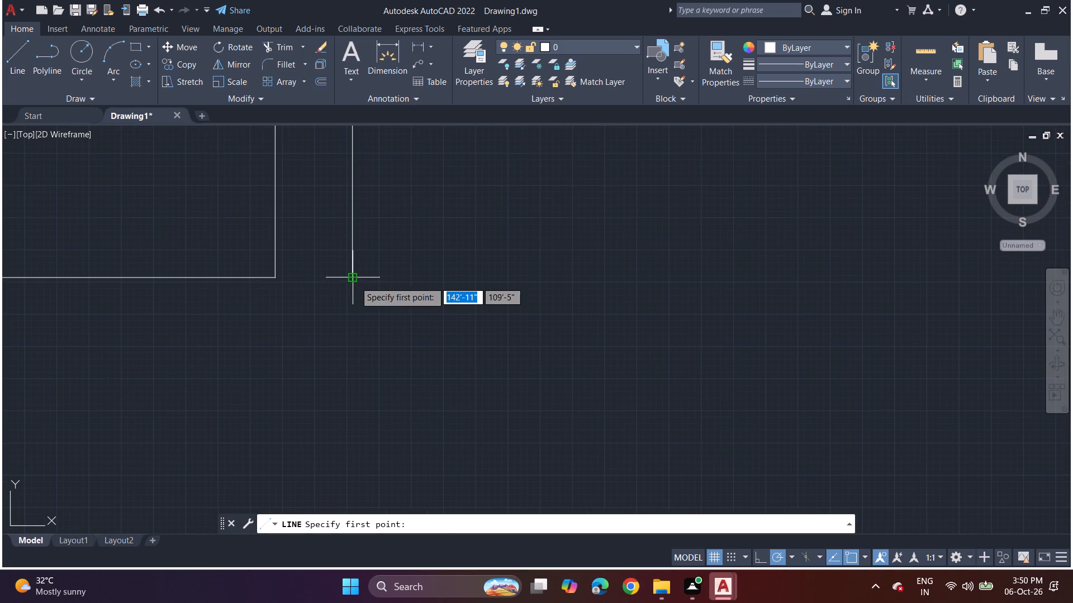
pyautogui.click(355, 281)
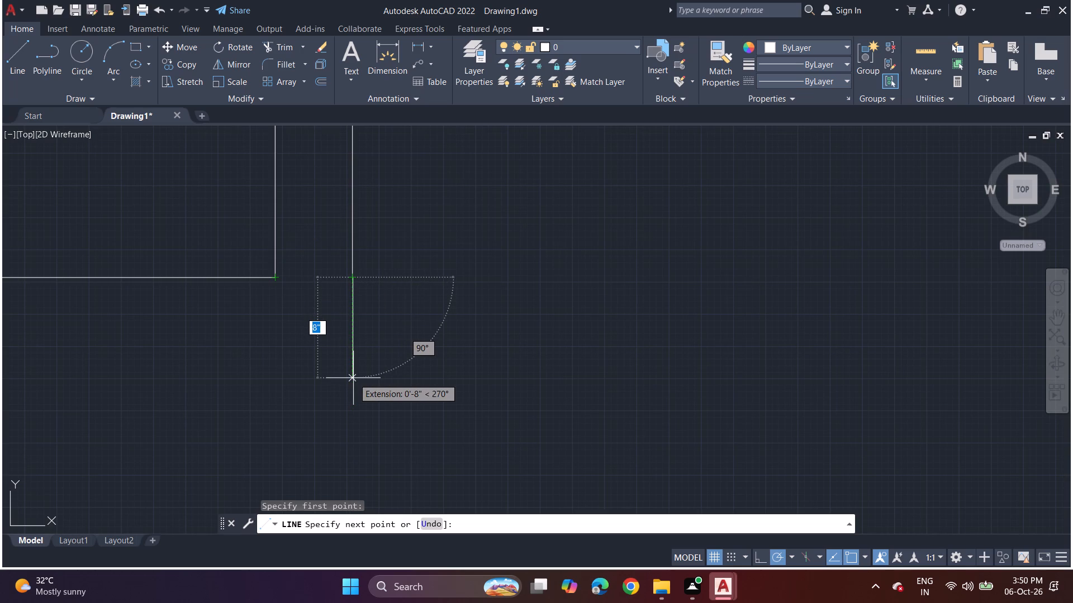
pyautogui.press('9')
pyautogui.press('Return')
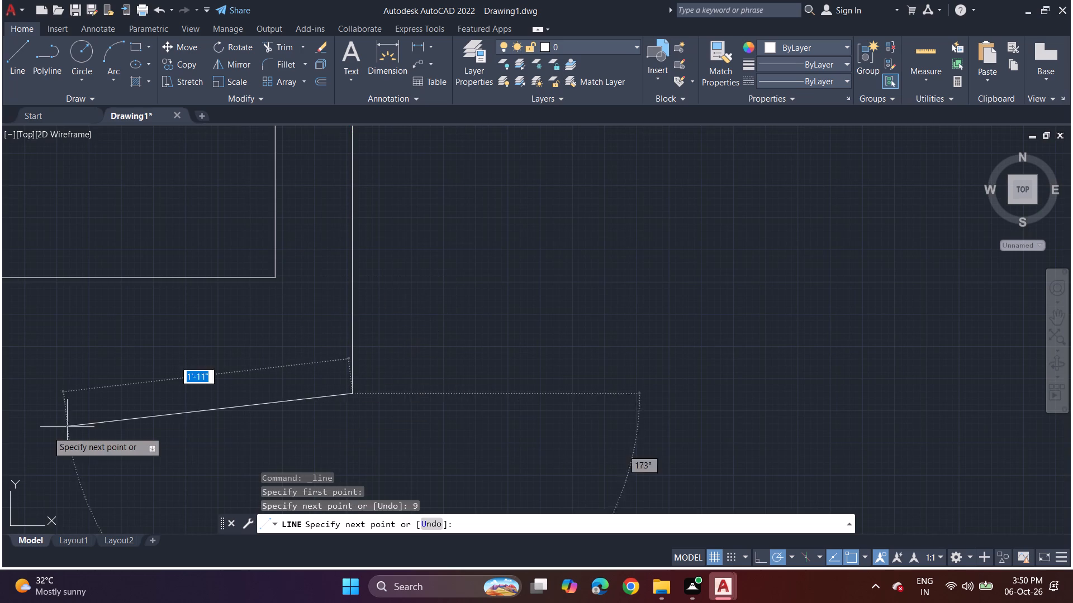
pyautogui.scroll(-2, 45, 431)
pyautogui.moveTo(46, 430); pyautogui.dragTo(432, 319, button='middle')
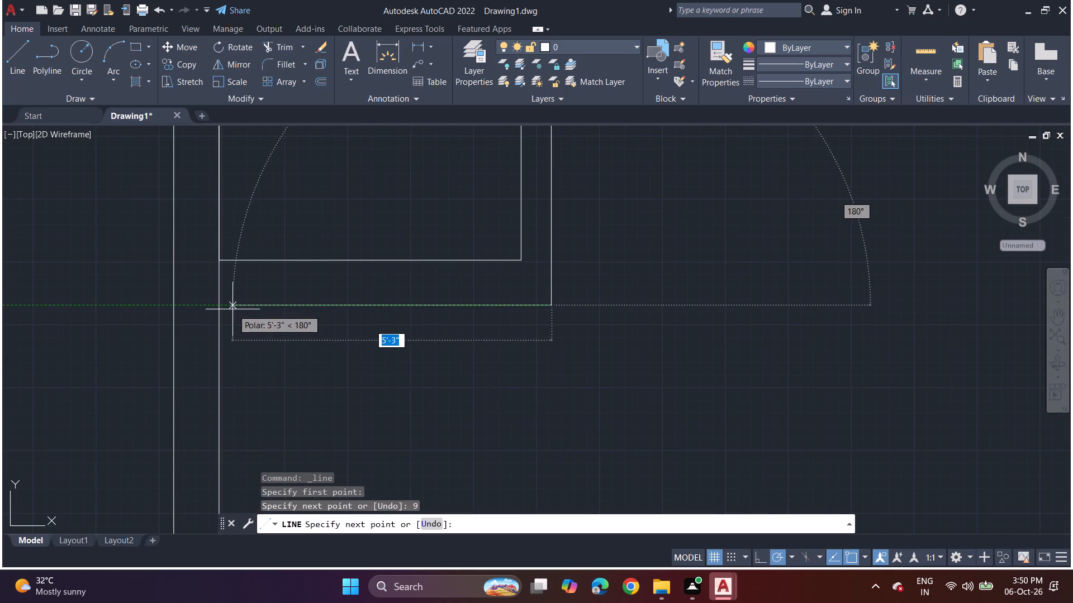
pyautogui.click(220, 309)
pyautogui.press('space')
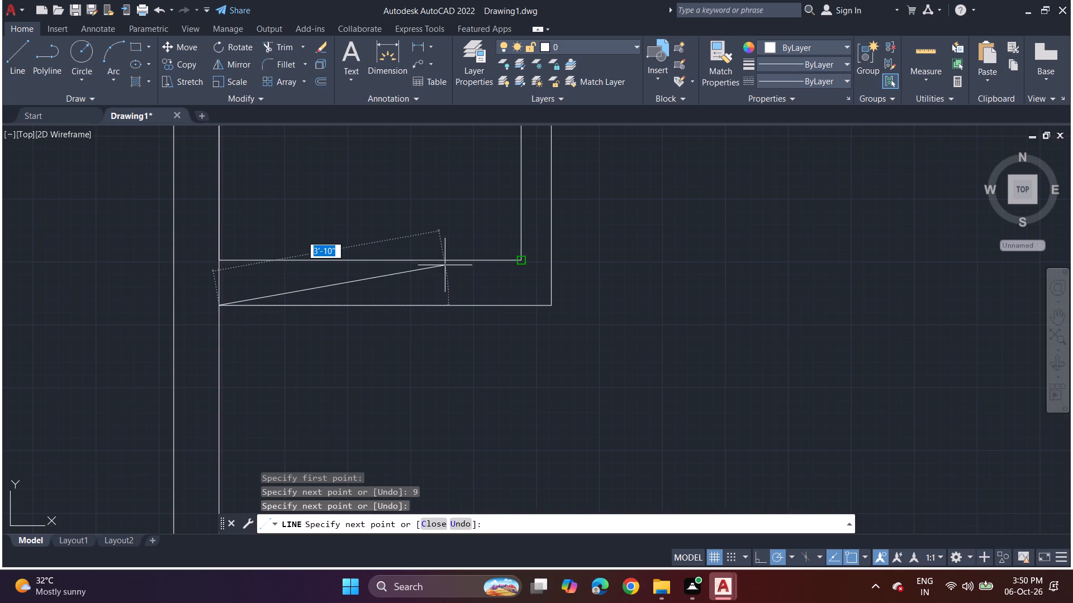
pyautogui.moveTo(504, 315); pyautogui.dragTo(369, 339, button='middle')
# Draw the 9" wall below the small space: 15'9" right from the outer wall's inner face, 9" up, and about 14'9" back left.
pyautogui.click(16, 53)
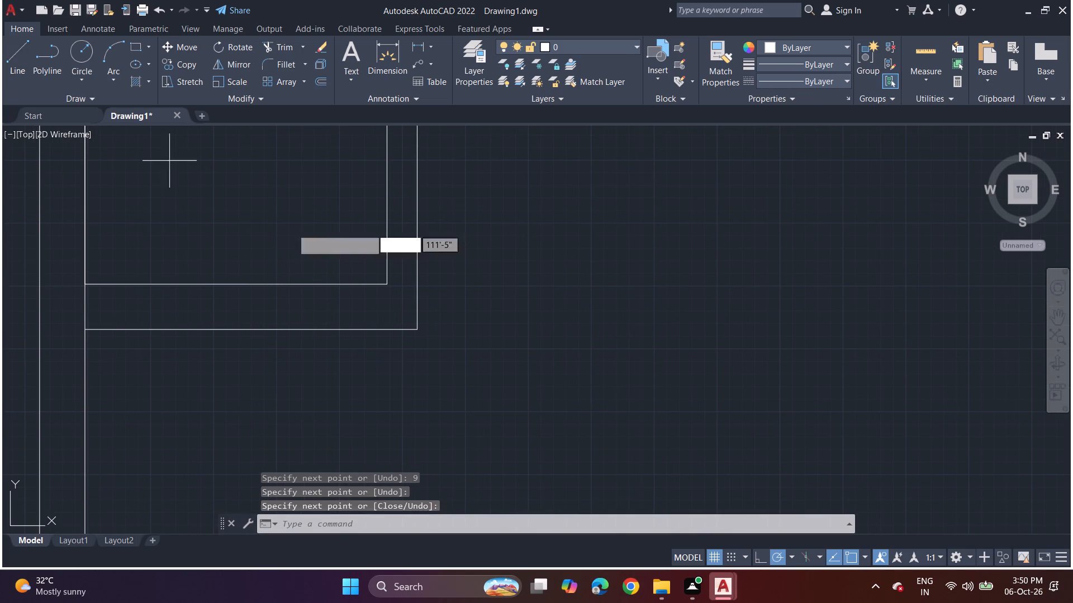
pyautogui.click(88, 331)
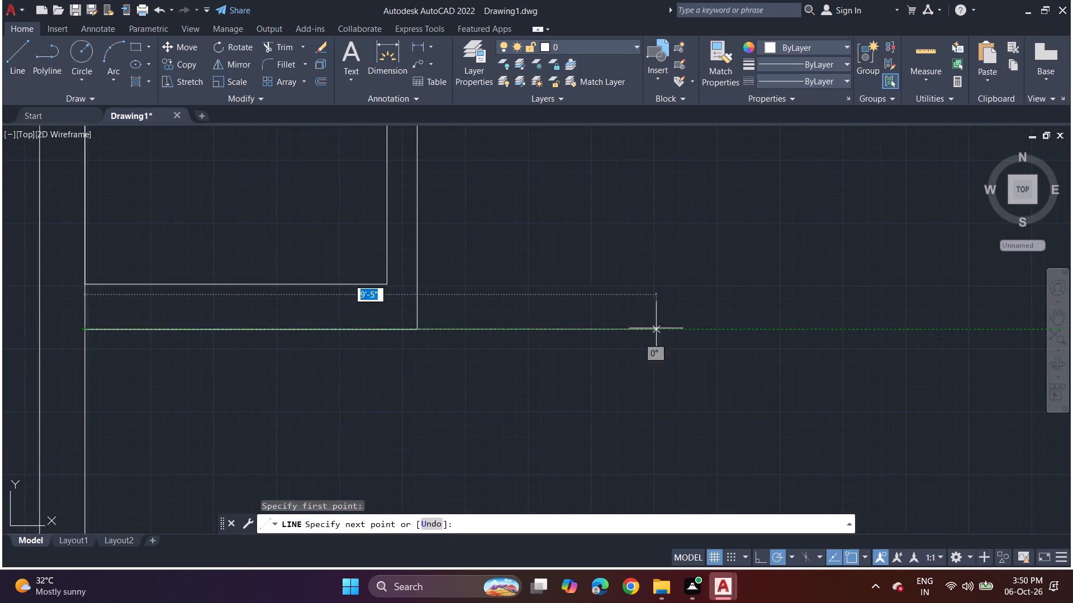
pyautogui.write("15'")
pyautogui.press('9')
pyautogui.press('Return')
pyautogui.scroll(-3, 771, 310)
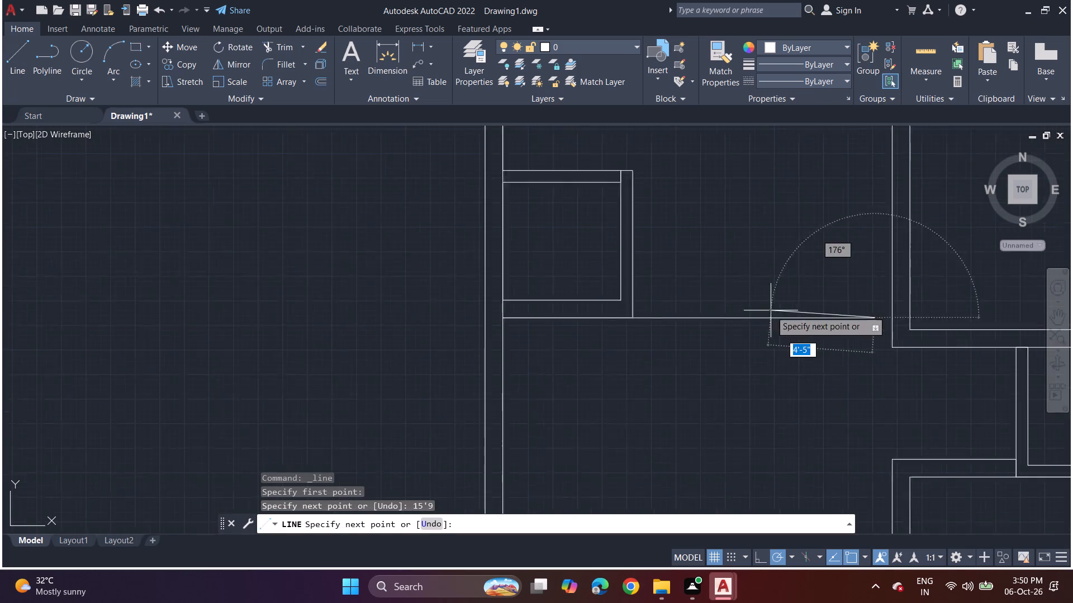
pyautogui.moveTo(758, 313); pyautogui.dragTo(555, 363, button='middle')
pyautogui.scroll(1, 645, 358)
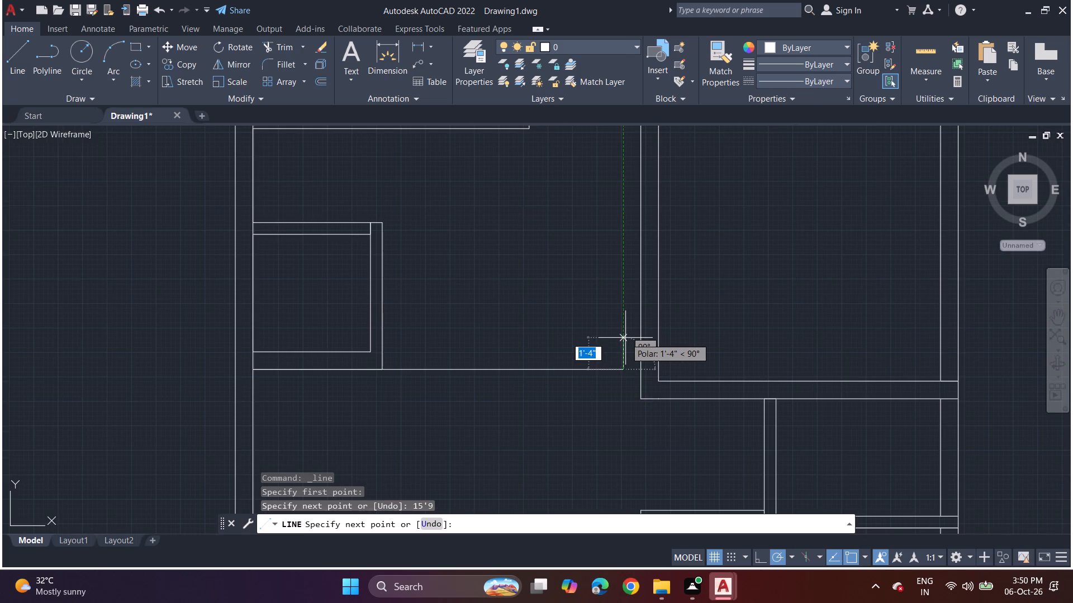
pyautogui.press('9')
pyautogui.press('Return')
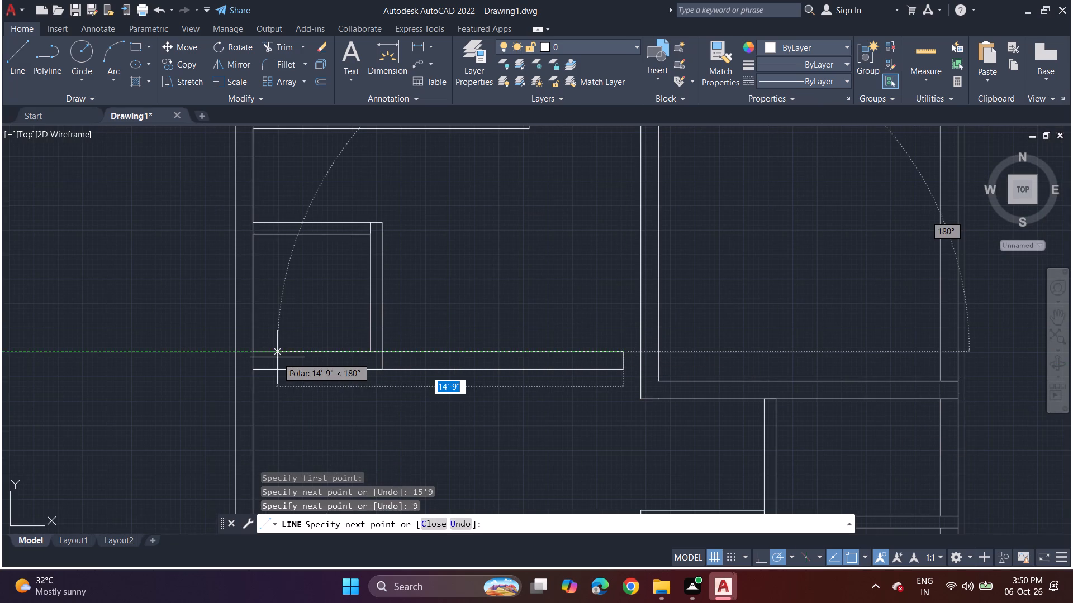
pyautogui.click(277, 357)
pyautogui.press('space')
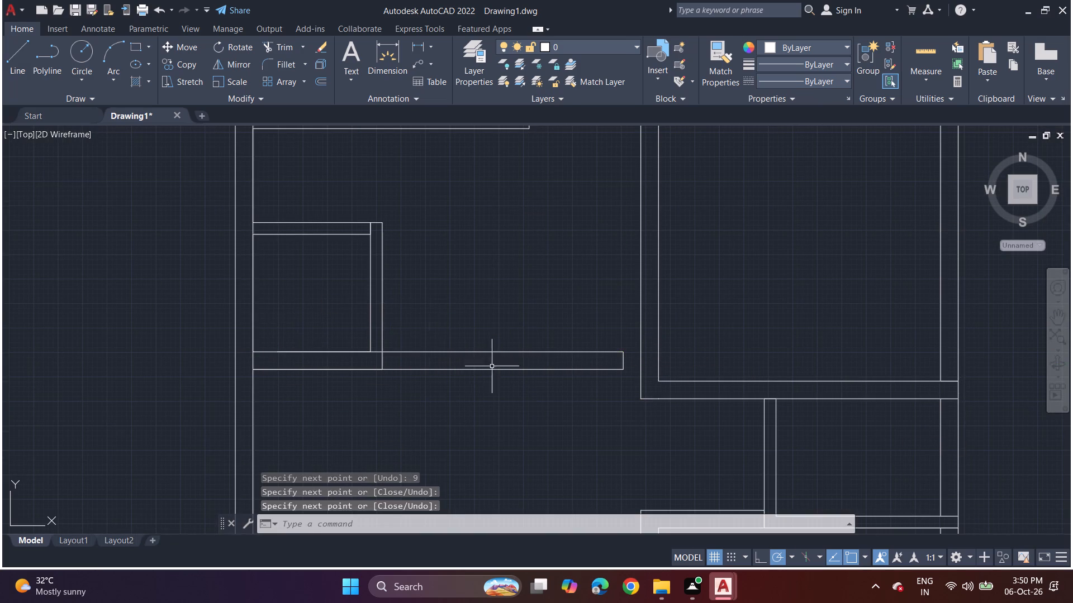
# Move the new wall's 9" end line onto the outer face of the adjacent room's left wall.
pyautogui.scroll(-2, 600, 419)
pyautogui.moveTo(540, 456); pyautogui.dragTo(579, 169, button='middle')
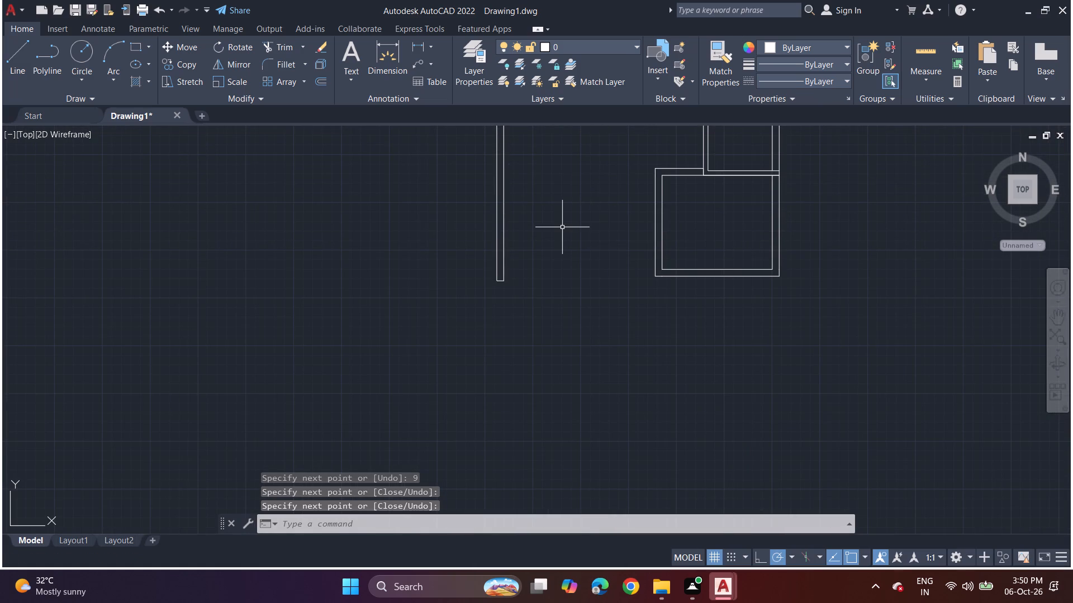
pyautogui.moveTo(587, 172); pyautogui.dragTo(587, 315, button='middle')
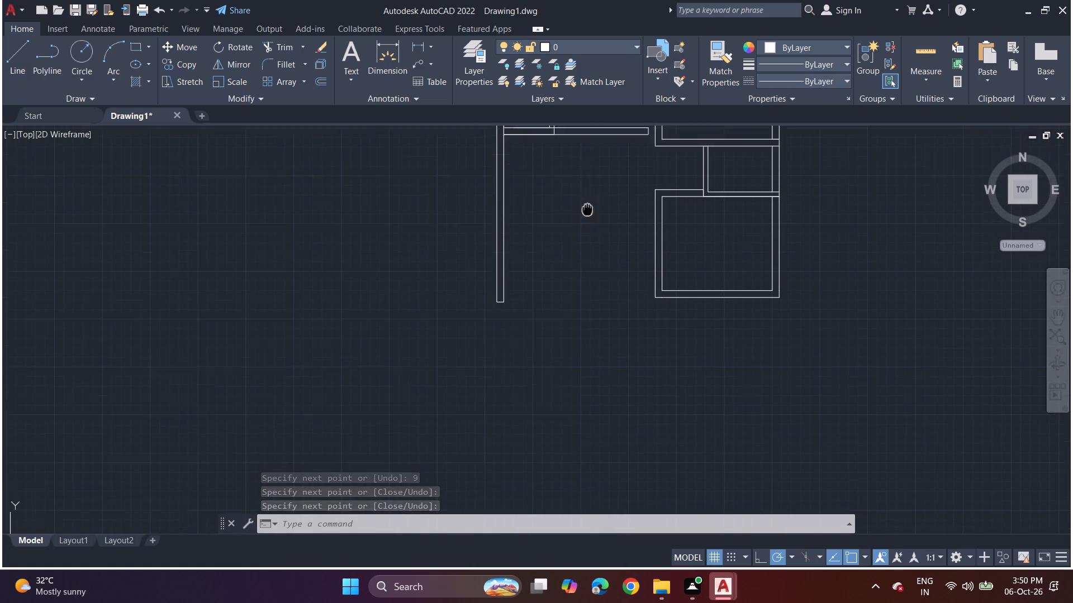
pyautogui.moveTo(587, 315); pyautogui.dragTo(637, 405, button='middle')
pyautogui.scroll(2, 607, 355)
pyautogui.moveTo(762, 344); pyautogui.dragTo(708, 344, button='middle')
pyautogui.scroll(4, 762, 344)
pyautogui.moveTo(765, 312); pyautogui.dragTo(581, 329, button='middle')
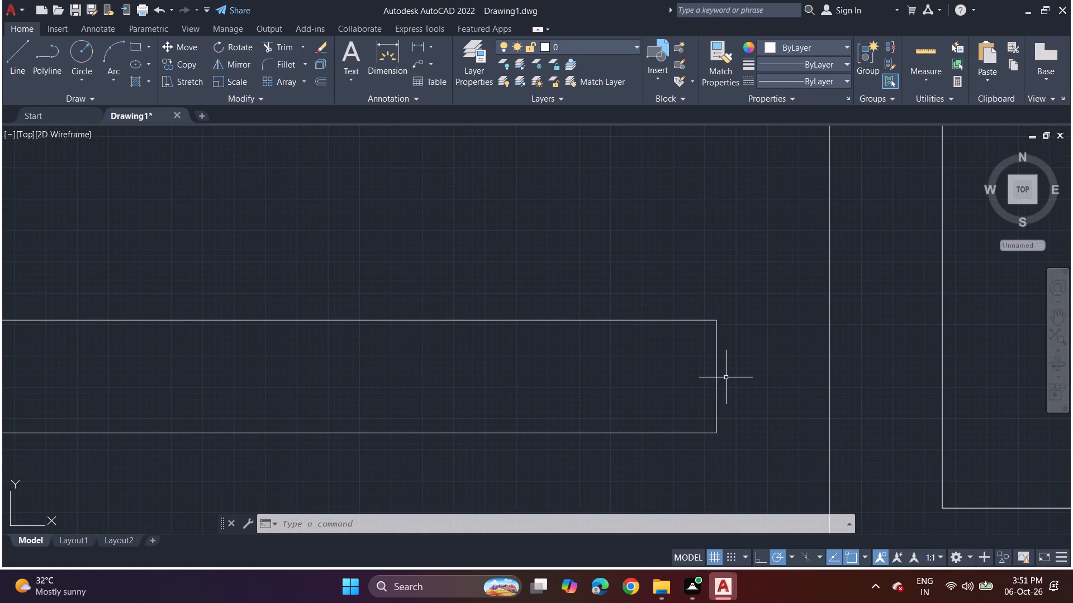
pyautogui.click(719, 382)
pyautogui.click(715, 382)
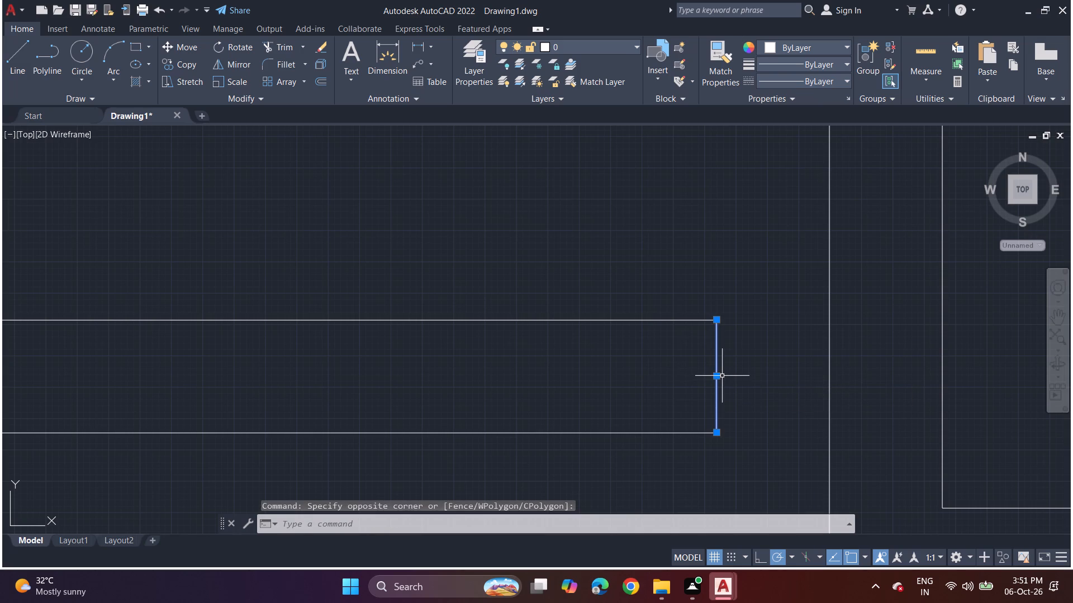
pyautogui.click(713, 379)
pyautogui.click(833, 379)
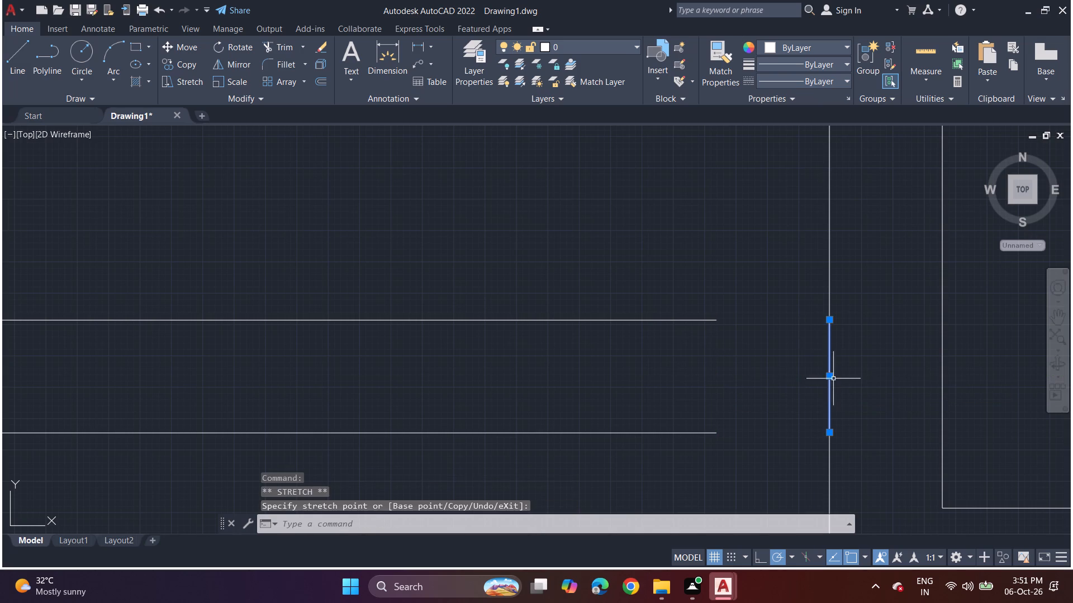
# Stretch the new wall's upper and lower lines to meet the relocated 9" end line.
pyautogui.click(710, 322)
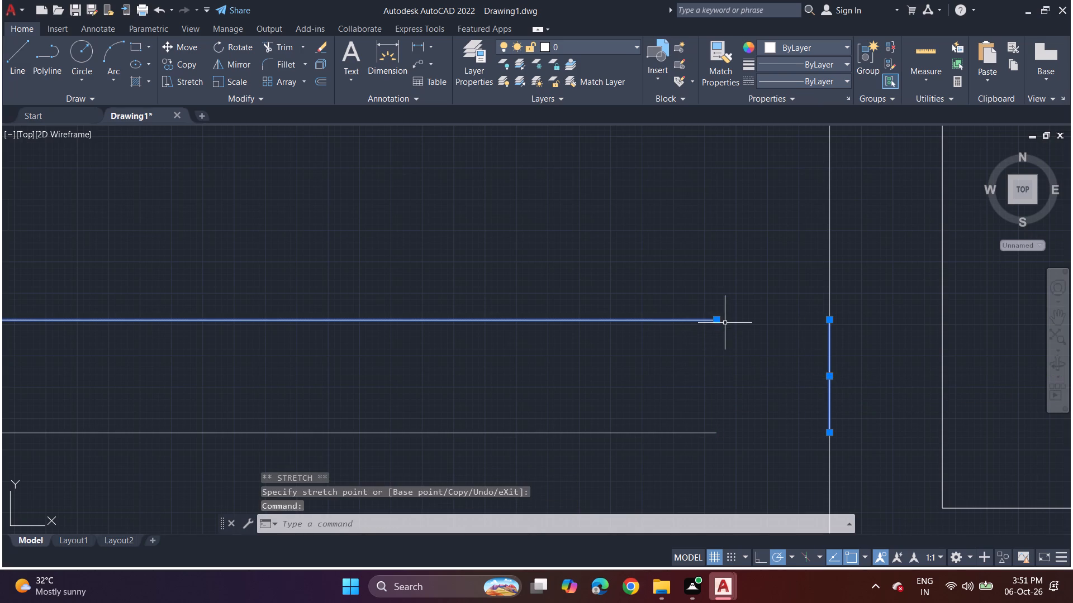
pyautogui.click(719, 323)
pyautogui.click(830, 323)
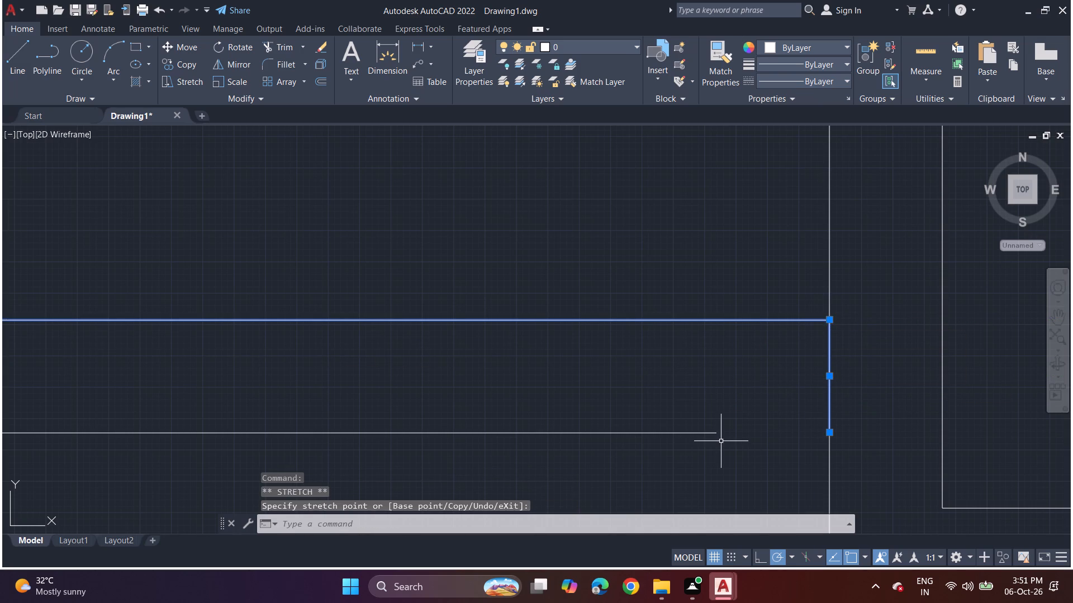
pyautogui.click(715, 432)
pyautogui.click(715, 432)
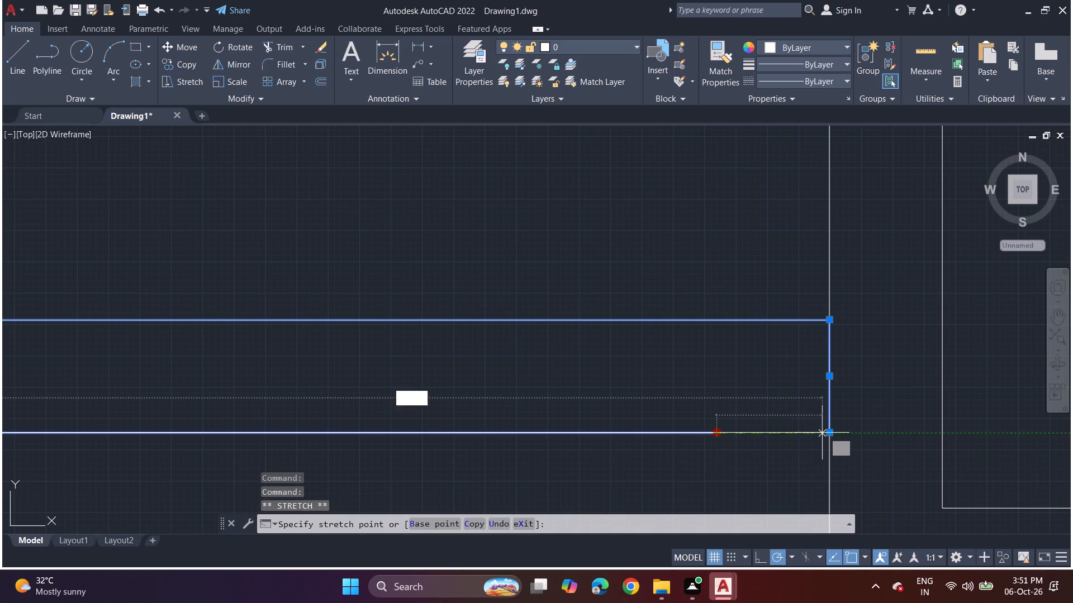
pyautogui.click(828, 432)
pyautogui.scroll(-3, 642, 418)
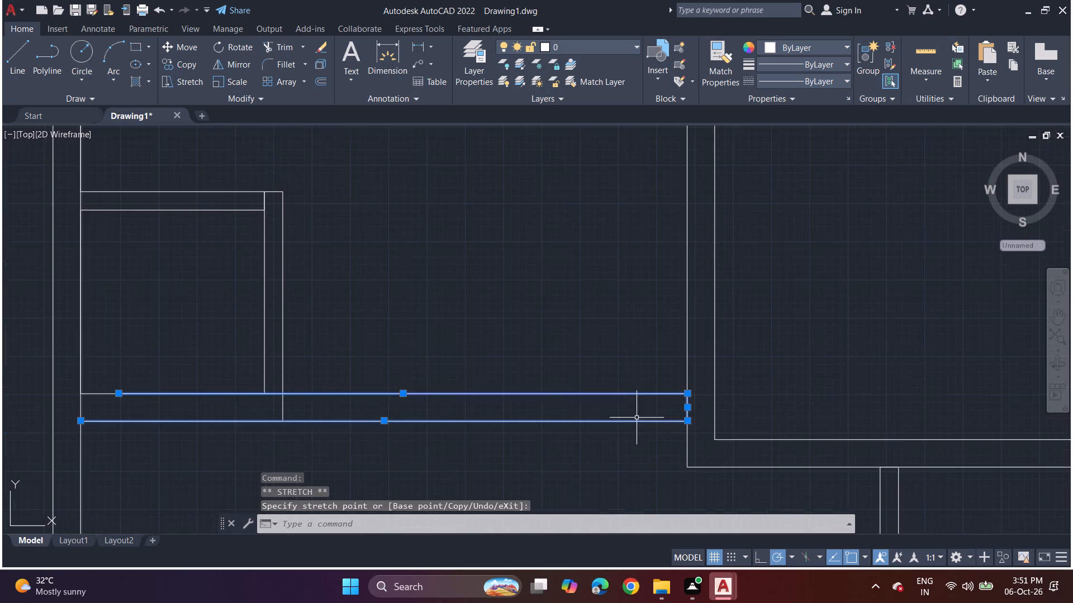
pyautogui.scroll(-2, 632, 418)
pyautogui.moveTo(521, 396); pyautogui.dragTo(558, 246, button='middle')
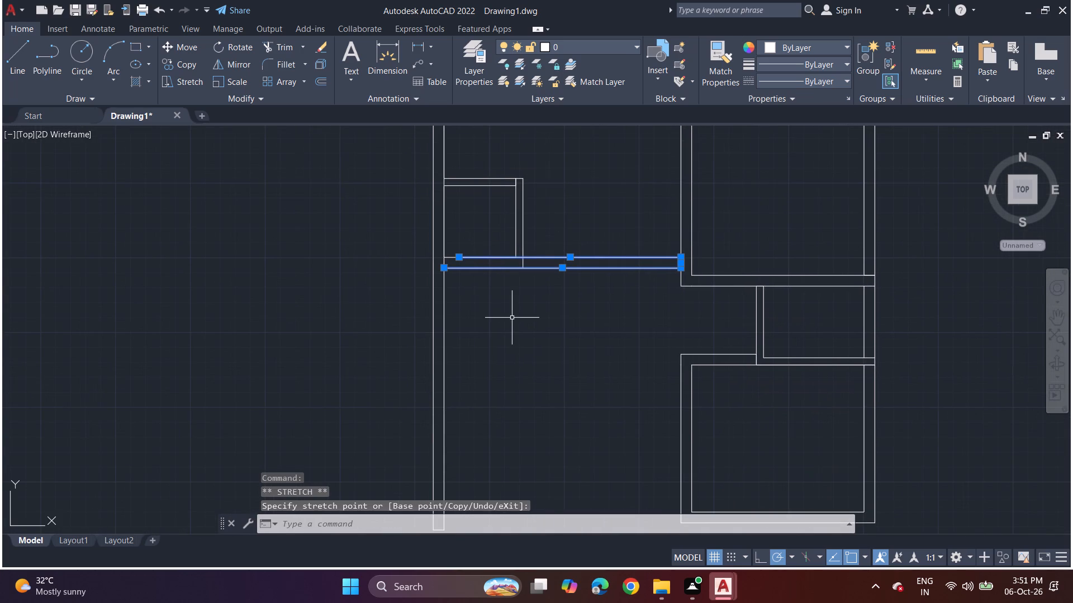
# Draw an 18' line straight down the left outer wall's inner face from the new 9" wall's lower face.
pyautogui.click(23, 52)
pyautogui.moveTo(530, 312); pyautogui.dragTo(515, 227, button='middle')
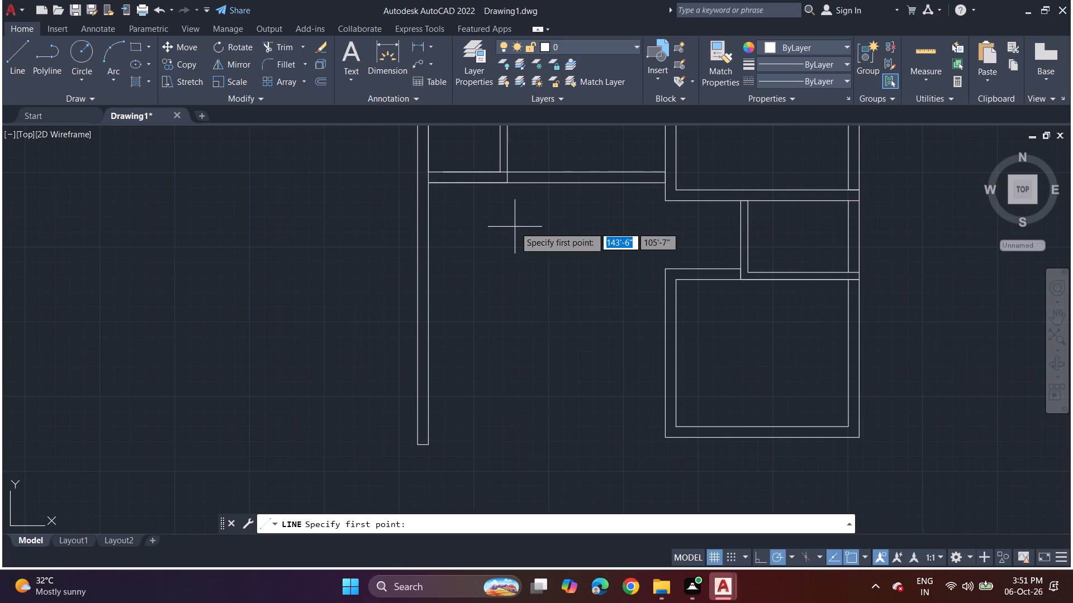
pyautogui.click(434, 184)
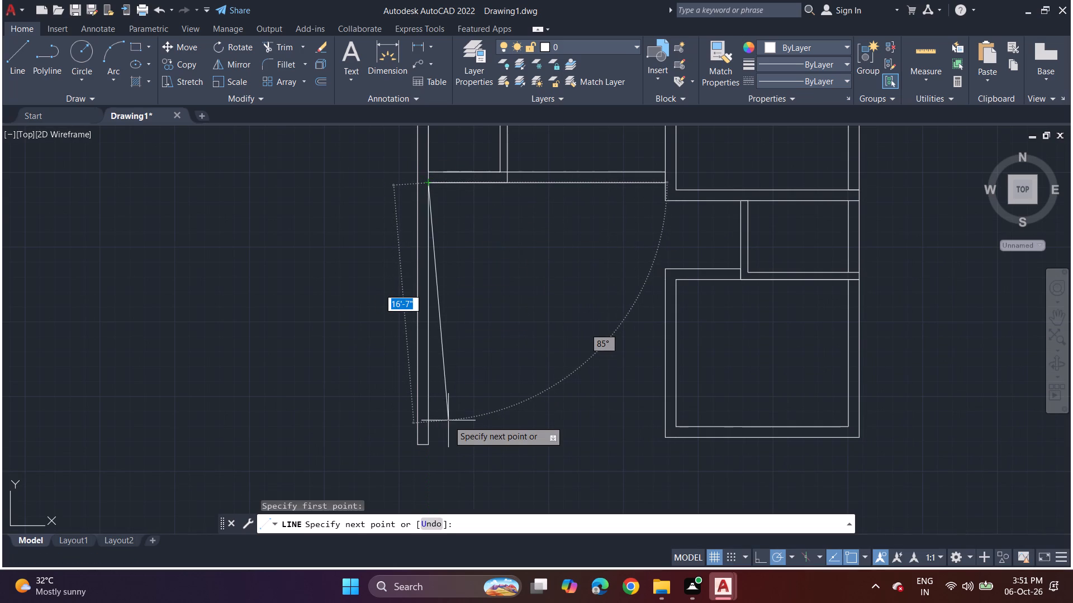
pyautogui.write("18'")
pyautogui.press('Return')
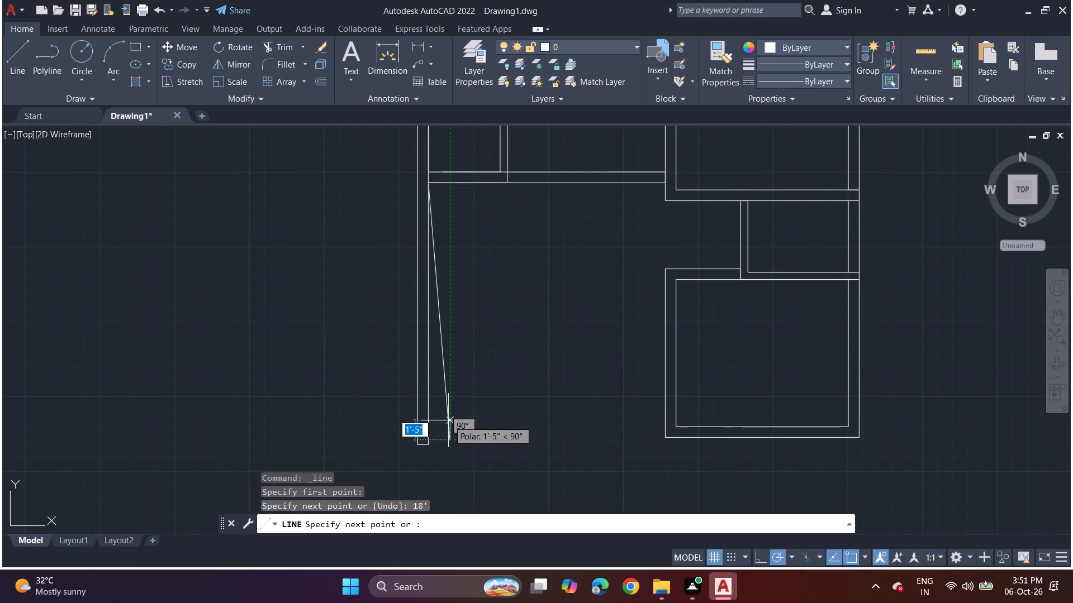
pyautogui.hotkey('ctrl', 'z')
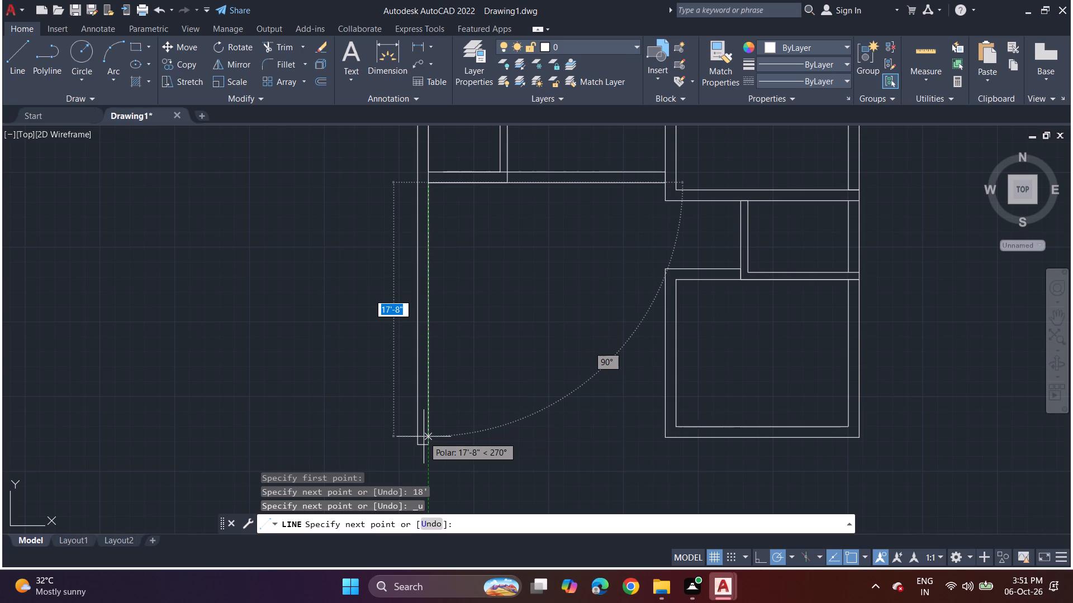
pyautogui.write("18'")
pyautogui.press('Return')
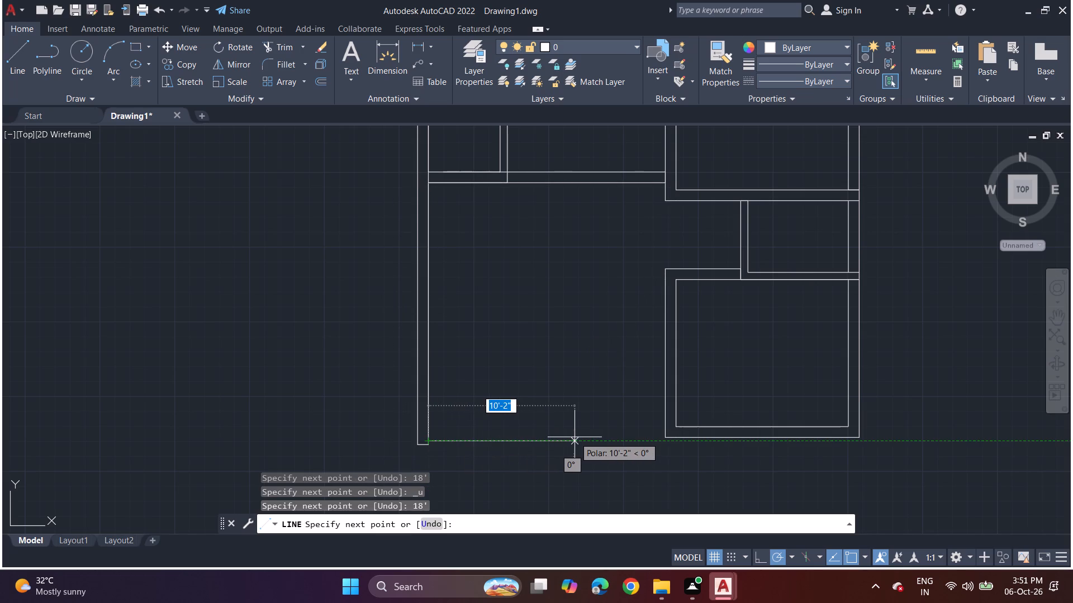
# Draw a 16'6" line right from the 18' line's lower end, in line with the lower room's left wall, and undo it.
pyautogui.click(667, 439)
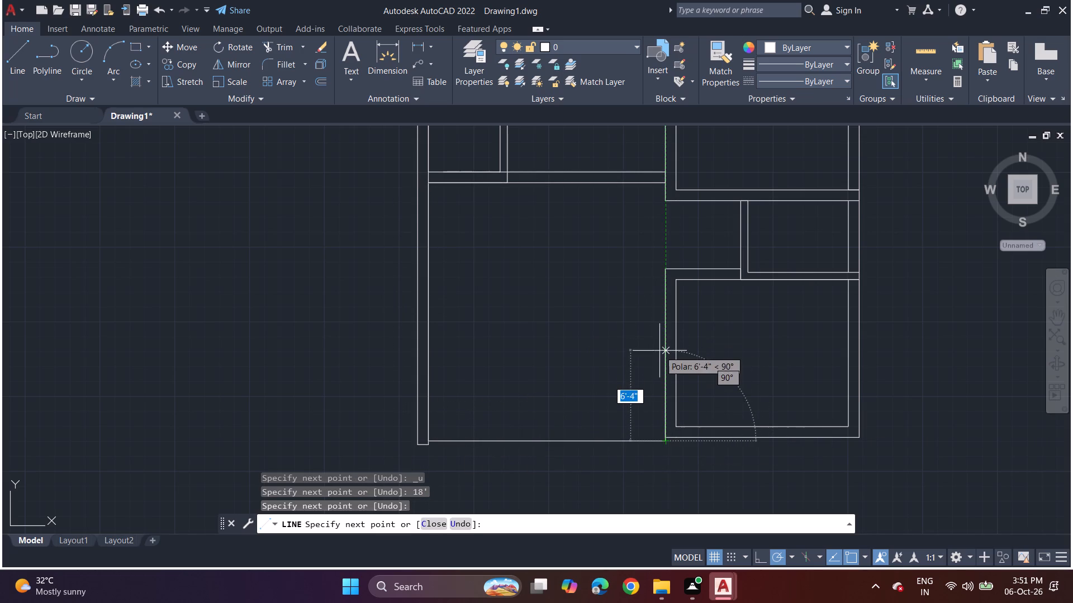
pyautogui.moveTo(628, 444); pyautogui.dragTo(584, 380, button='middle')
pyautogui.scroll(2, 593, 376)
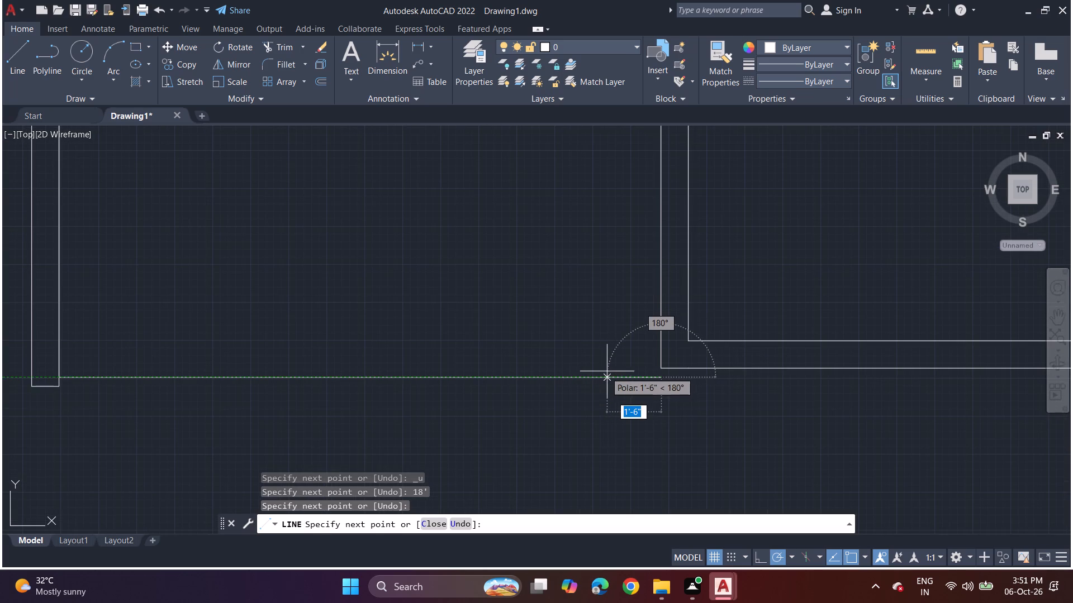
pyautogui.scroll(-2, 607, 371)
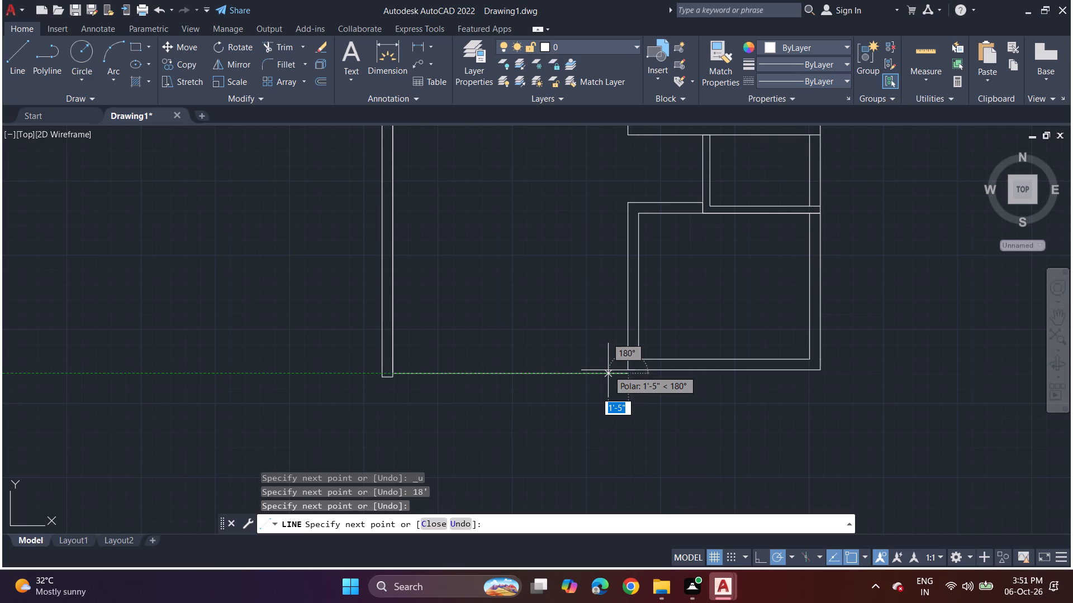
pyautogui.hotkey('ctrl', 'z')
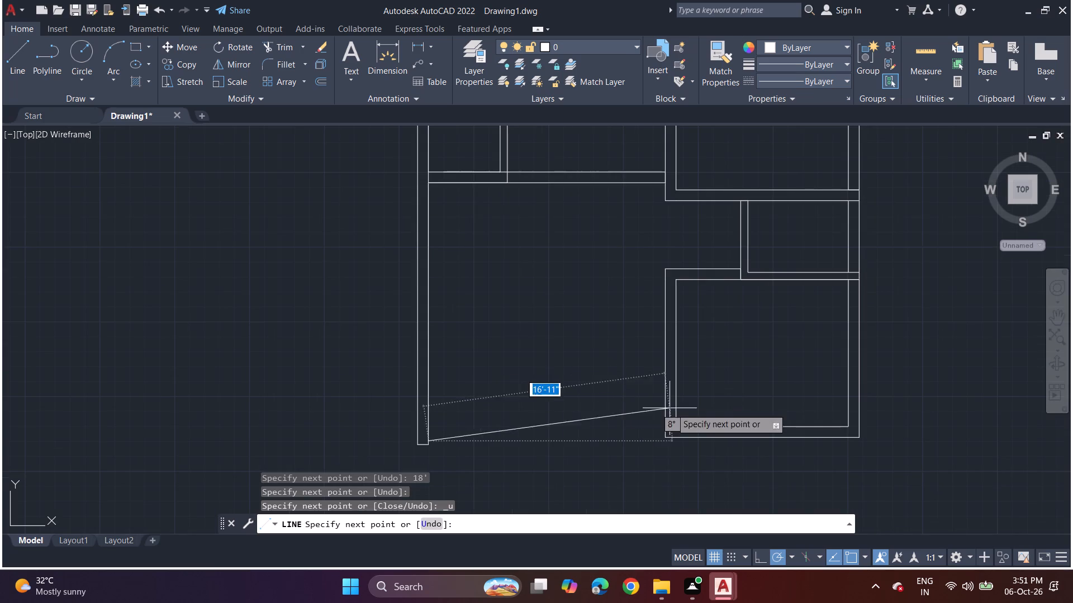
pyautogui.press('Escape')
# Draw a horizontal line from the lower room's bottom left outer corner left to the outer wall's inner face.
pyautogui.scroll(1, 664, 449)
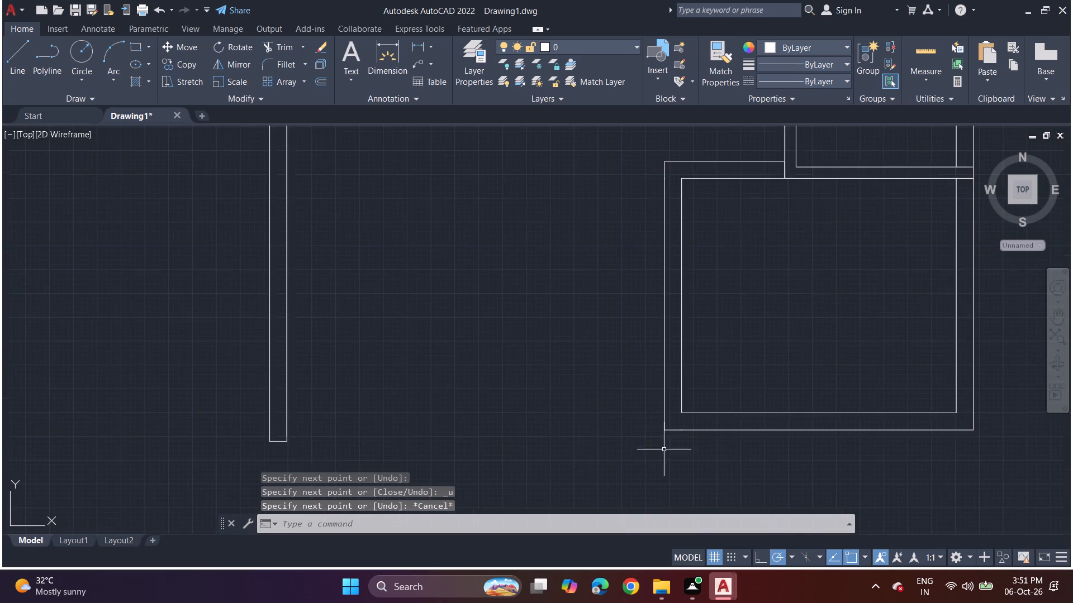
pyautogui.scroll(1, 645, 438)
pyautogui.click(23, 54)
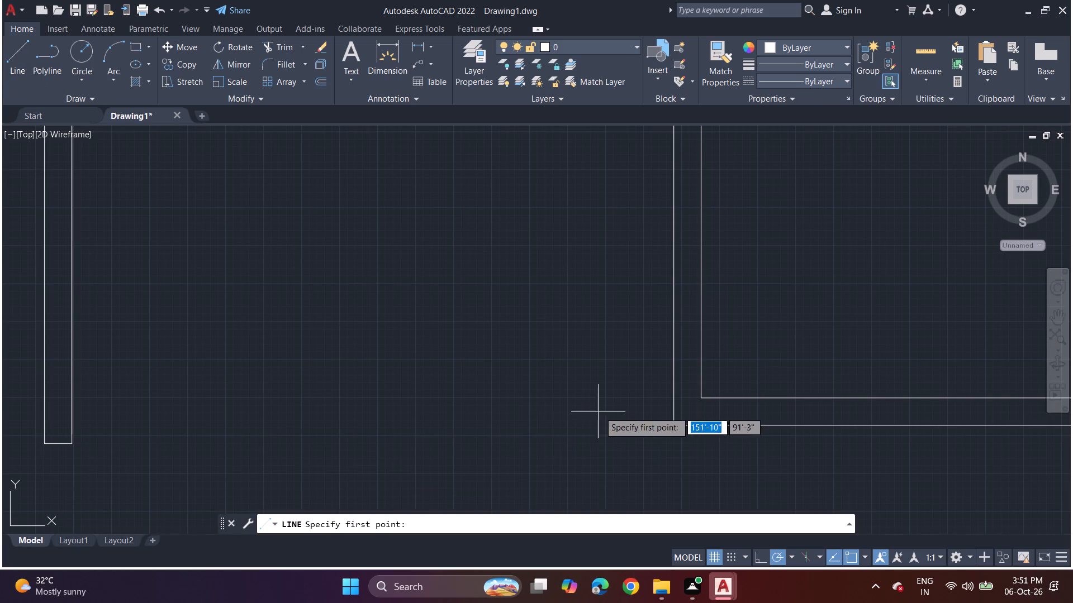
pyautogui.click(677, 423)
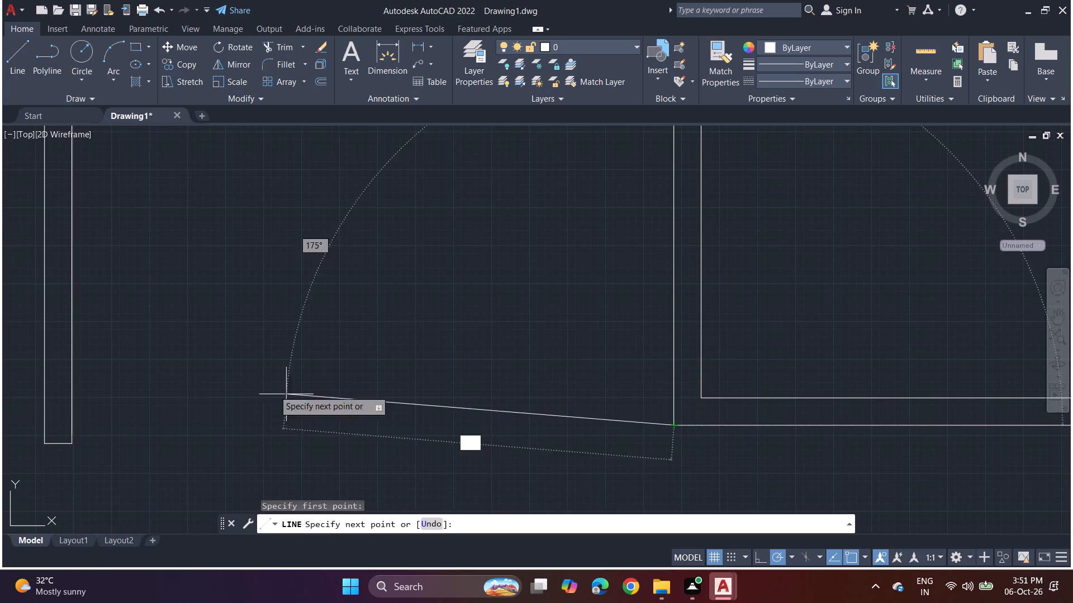
pyautogui.click(75, 423)
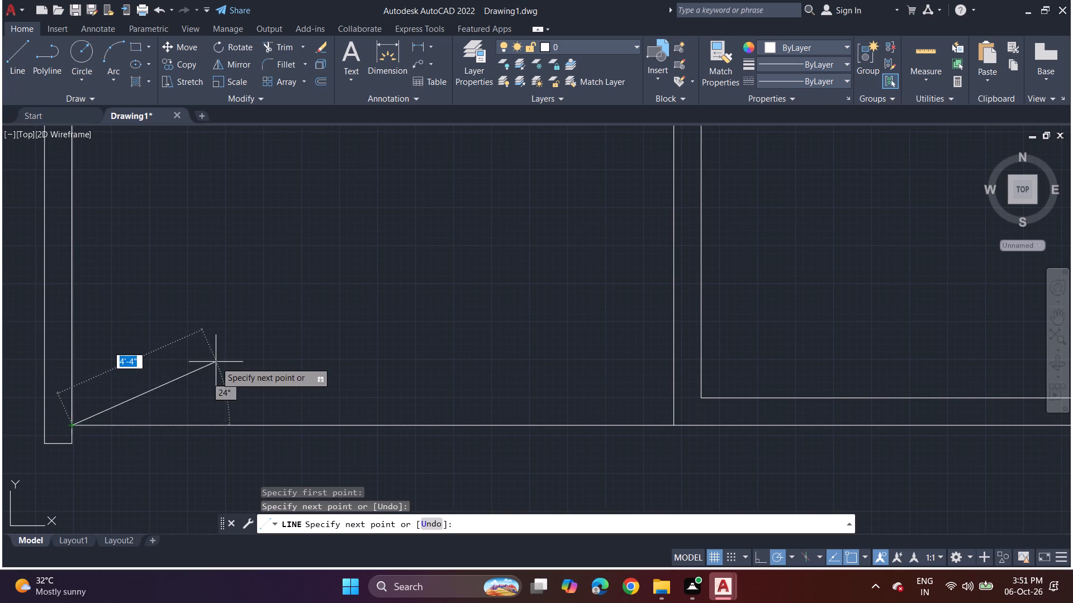
# Measure the lower room's inner height from its bottom left inner corner.
pyautogui.press('space')
pyautogui.scroll(-3, 201, 389)
pyautogui.moveTo(203, 375); pyautogui.dragTo(323, 347, button='middle')
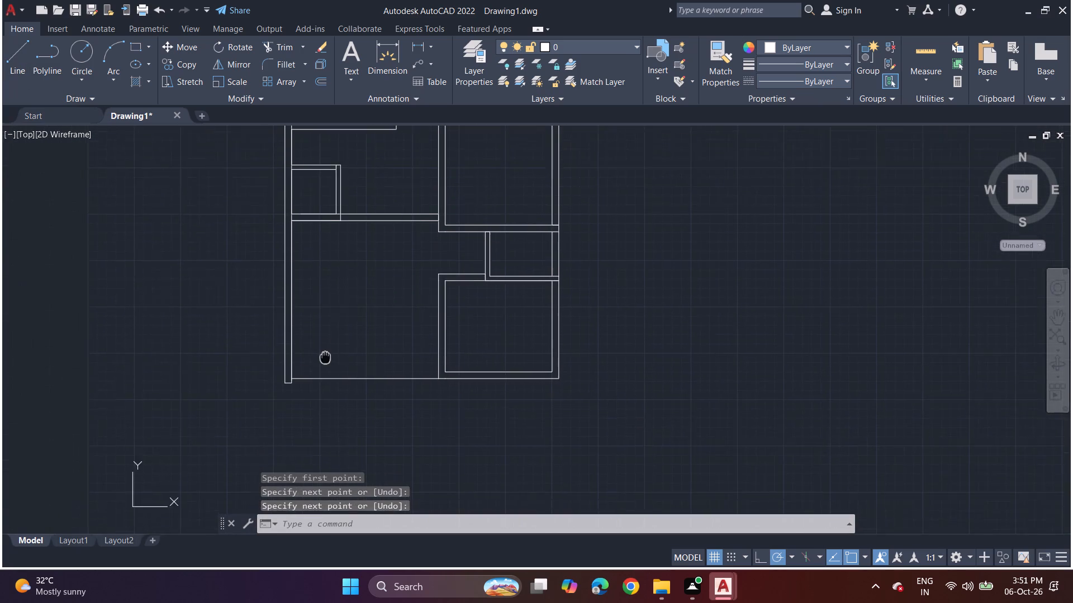
pyautogui.moveTo(323, 347); pyautogui.dragTo(315, 324, button='middle')
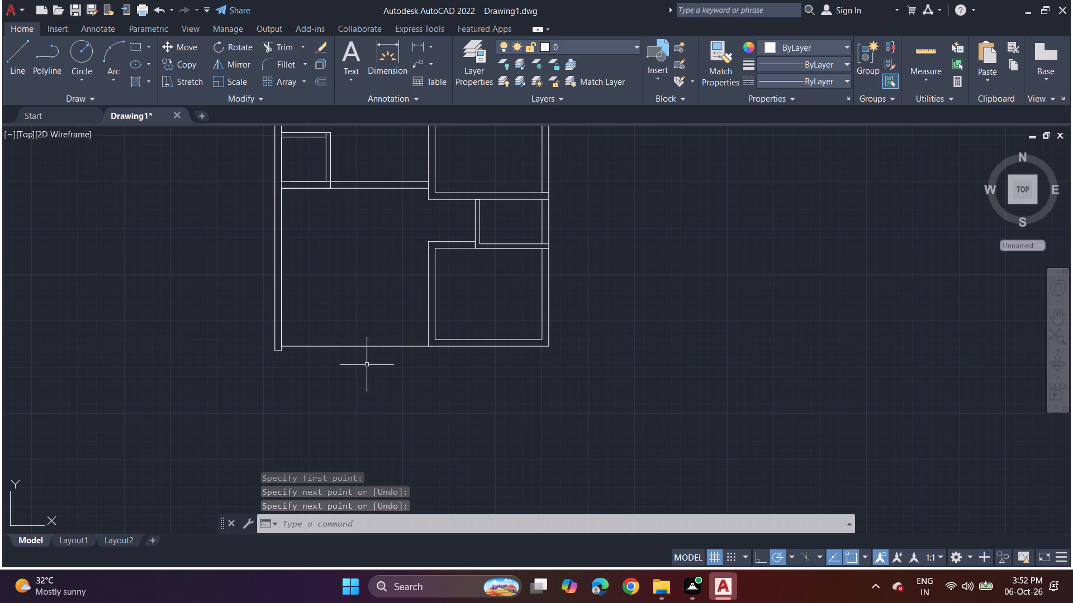
pyautogui.moveTo(487, 323); pyautogui.dragTo(459, 339, button='middle')
pyautogui.scroll(2, 450, 318)
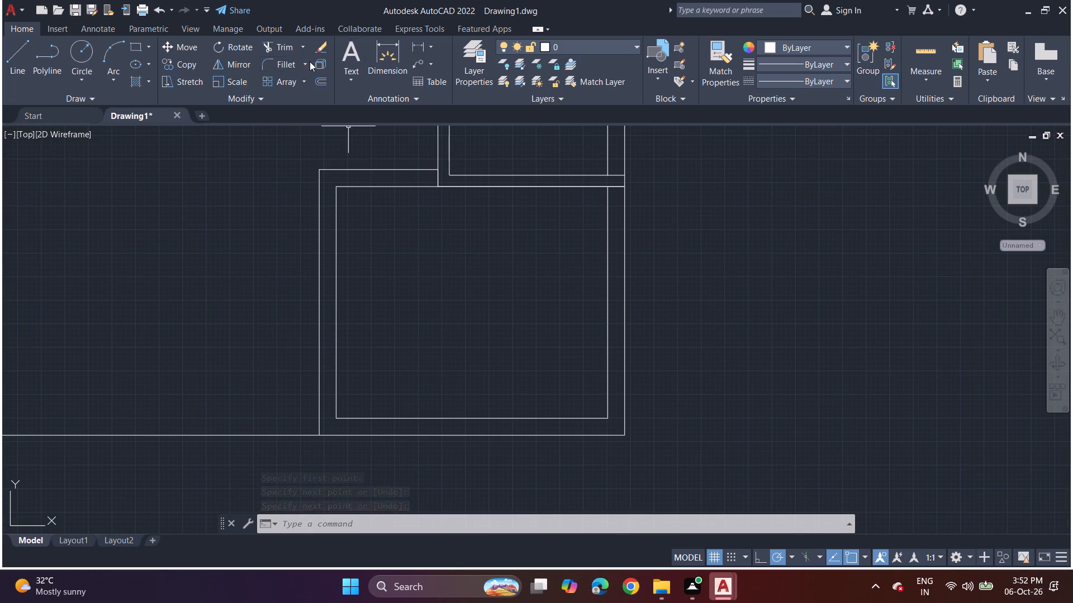
pyautogui.press('d')
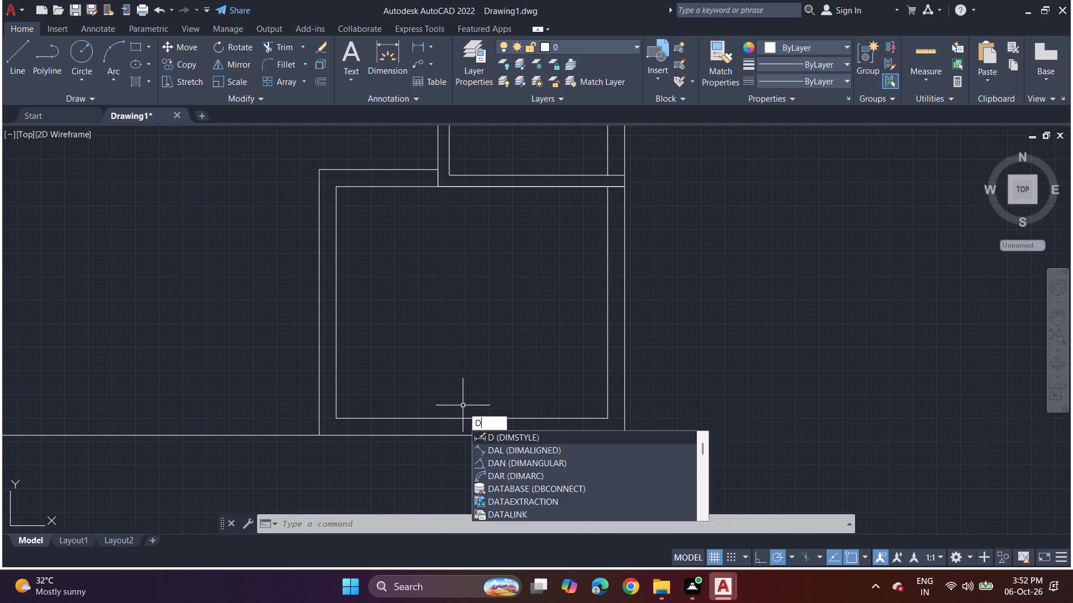
pyautogui.press('i')
pyautogui.write('st')
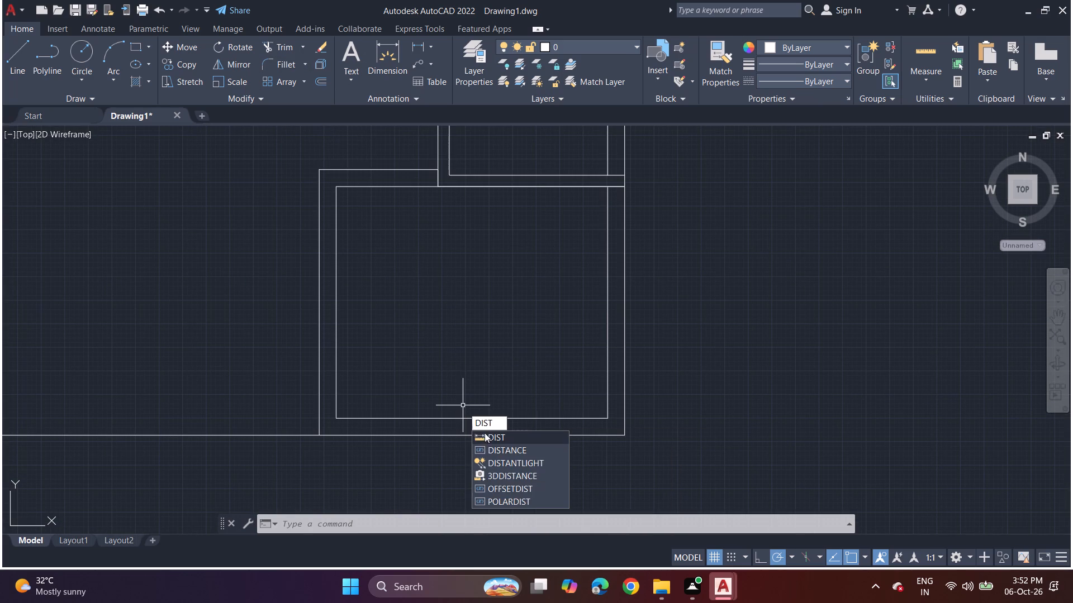
pyautogui.click(487, 436)
pyautogui.click(336, 419)
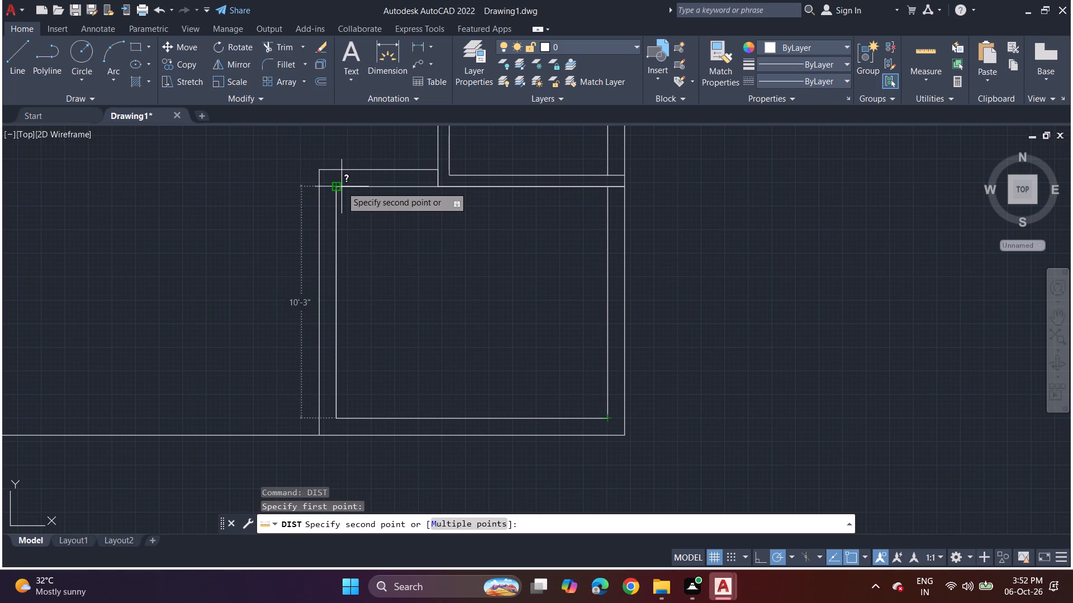
pyautogui.moveTo(422, 284); pyautogui.dragTo(420, 490, button='middle')
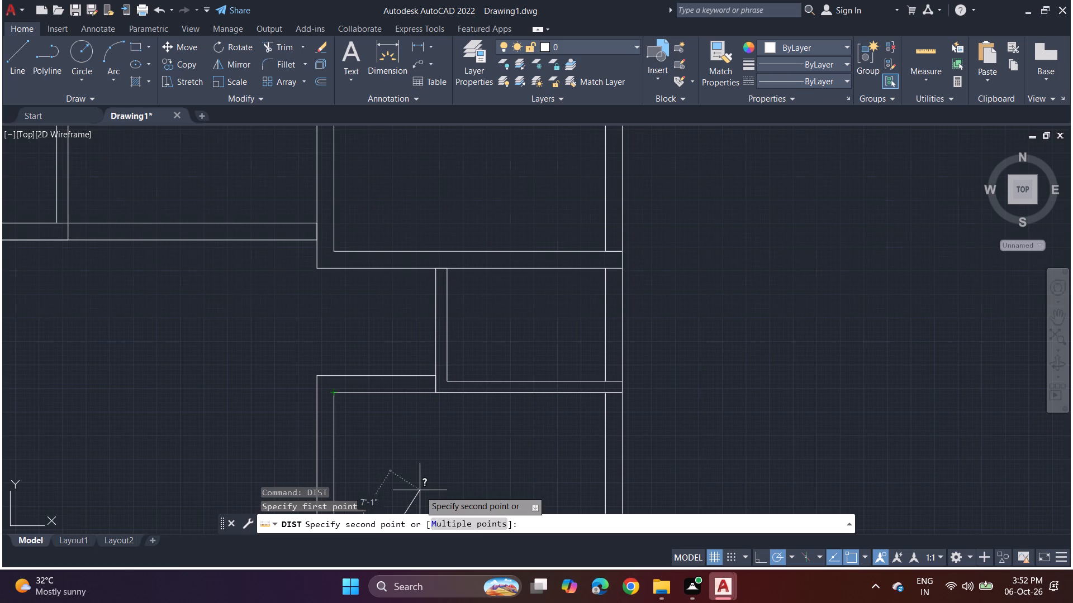
pyautogui.press('space')
# Measure from the plan's top right outer corner straight down the right outer wall to just past its lower end.
pyautogui.scroll(-3, 510, 377)
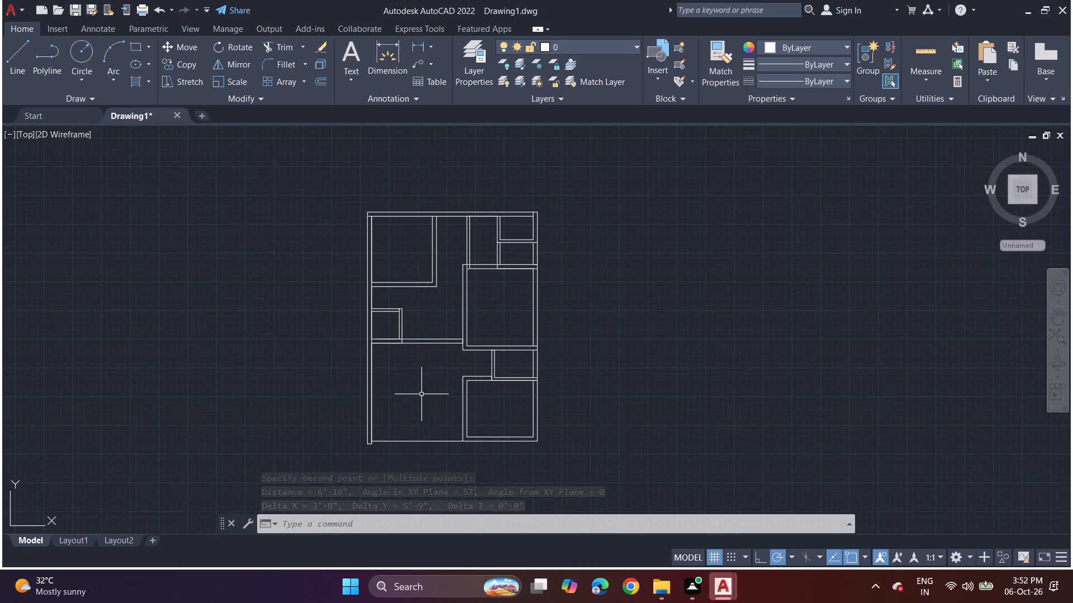
pyautogui.write('di')
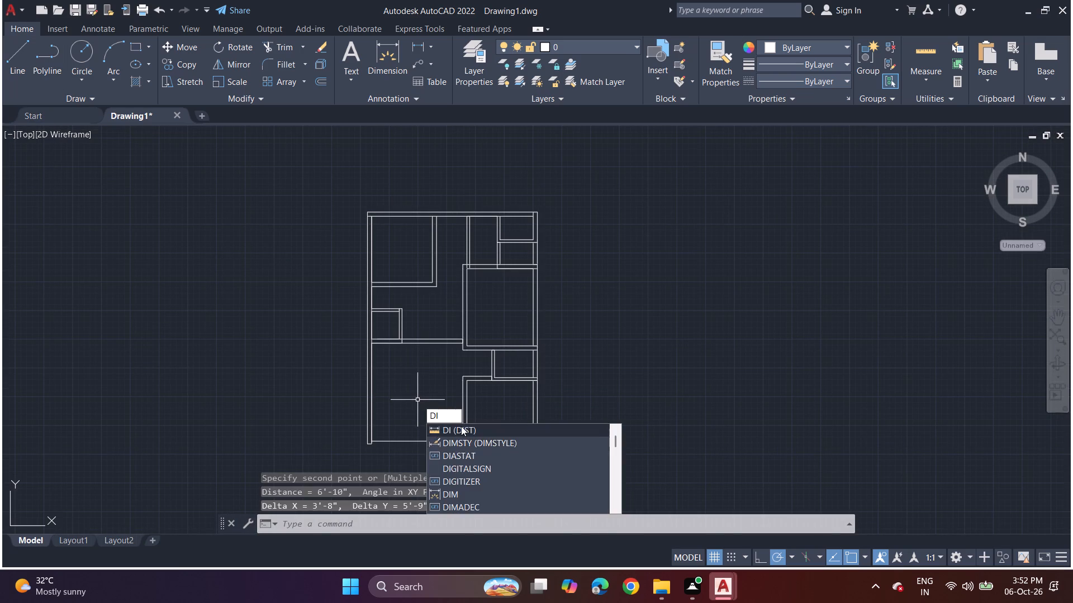
pyautogui.click(461, 426)
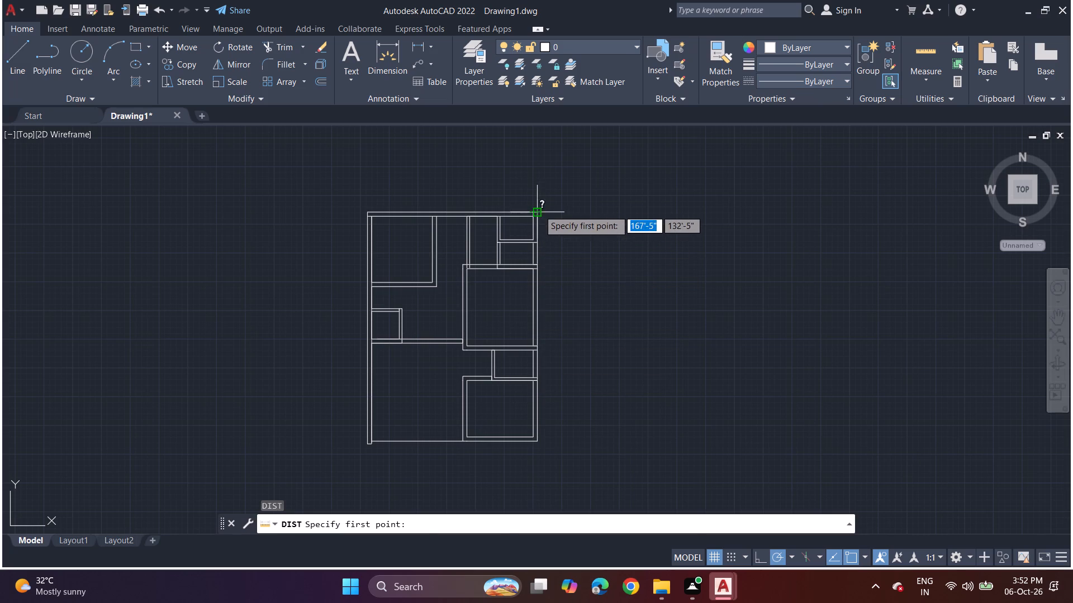
pyautogui.click(539, 210)
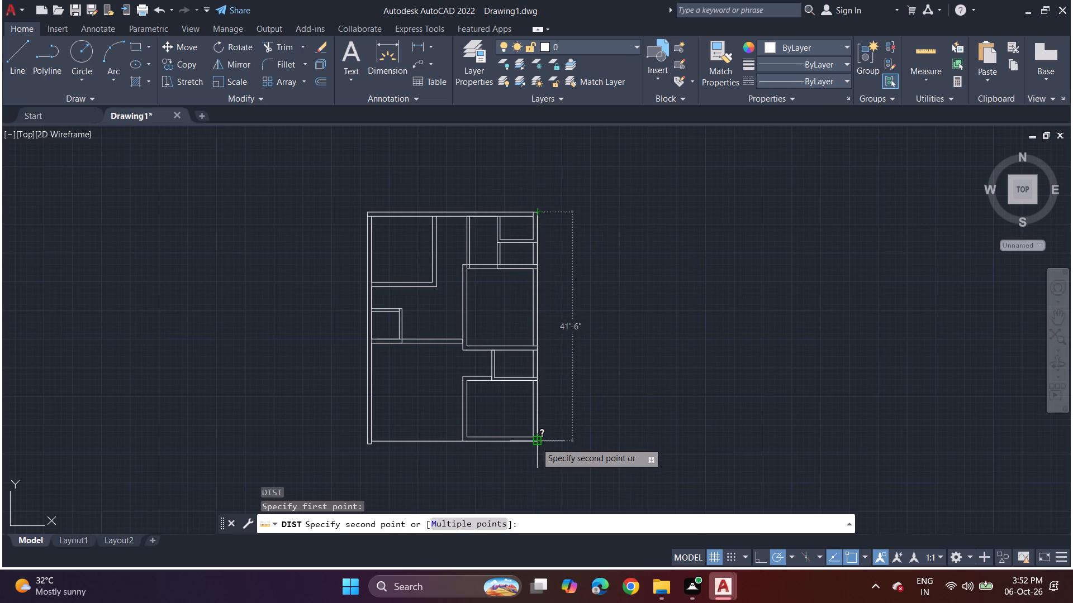
pyautogui.scroll(2, 536, 442)
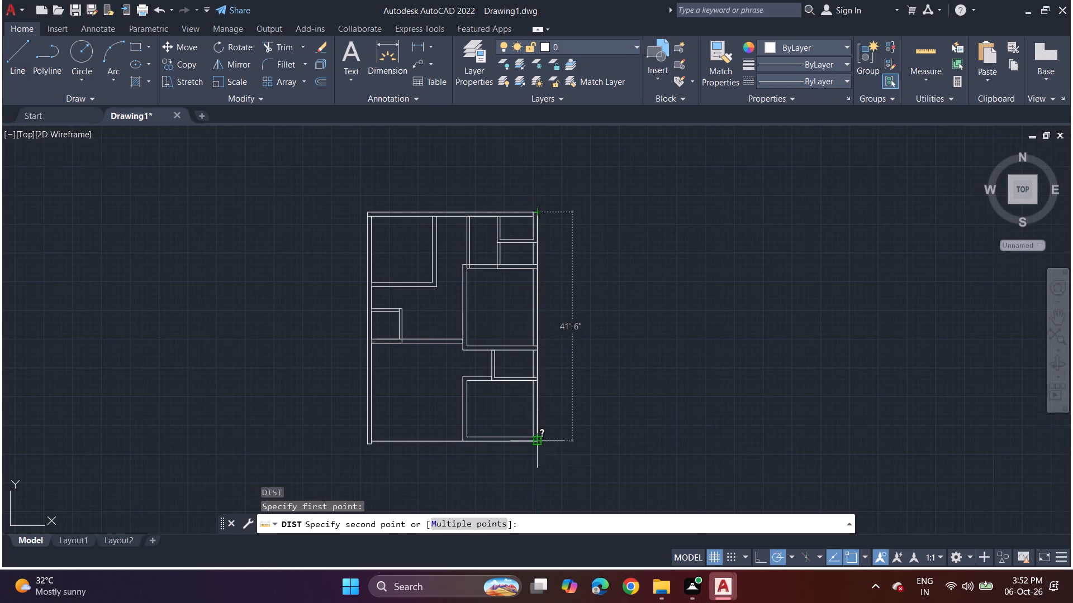
pyautogui.scroll(2, 536, 442)
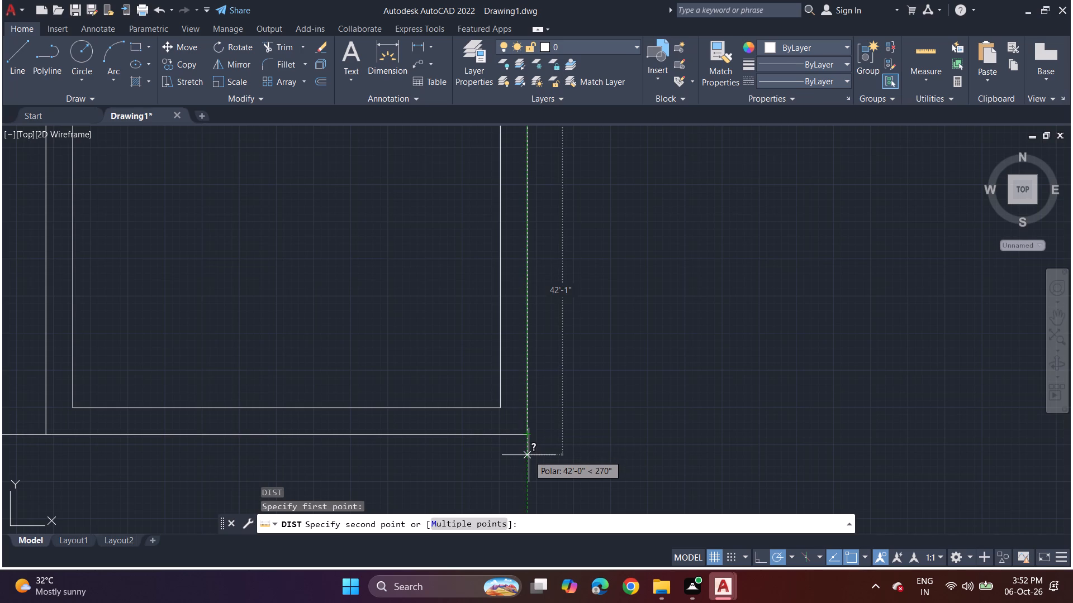
pyautogui.click(529, 455)
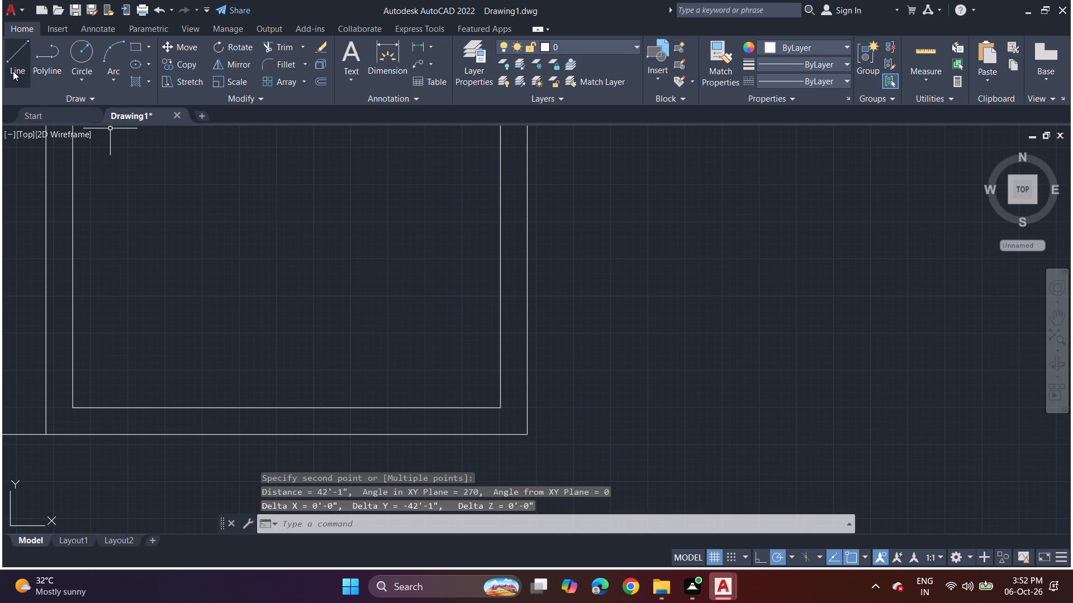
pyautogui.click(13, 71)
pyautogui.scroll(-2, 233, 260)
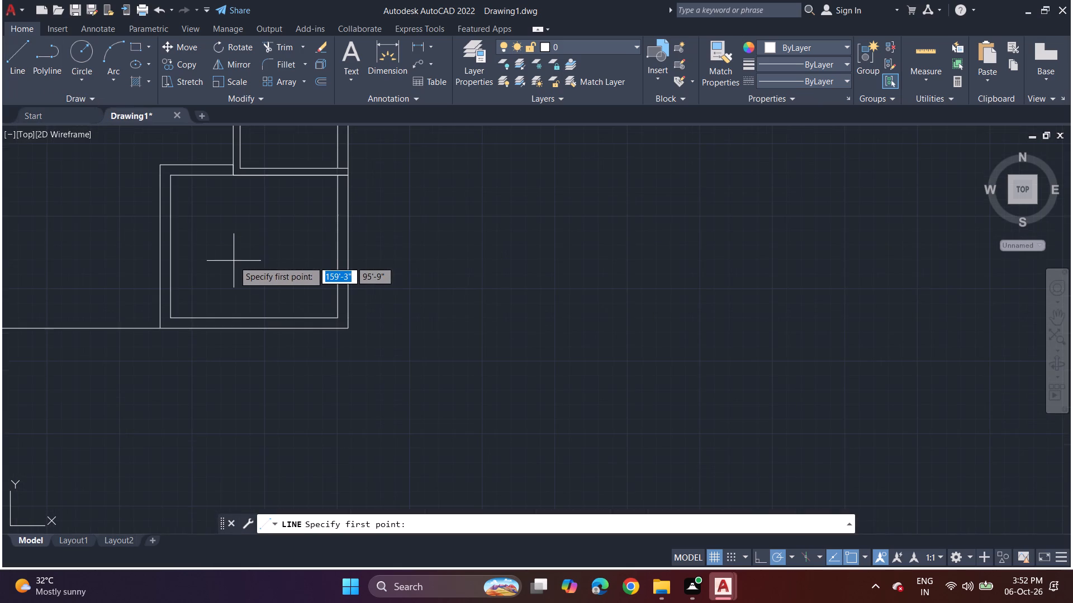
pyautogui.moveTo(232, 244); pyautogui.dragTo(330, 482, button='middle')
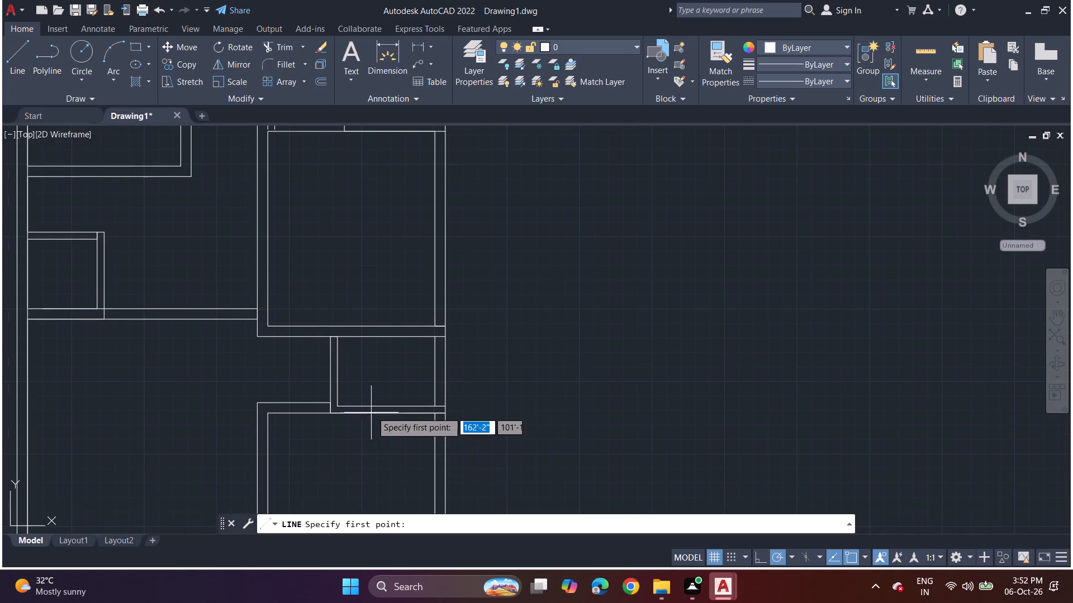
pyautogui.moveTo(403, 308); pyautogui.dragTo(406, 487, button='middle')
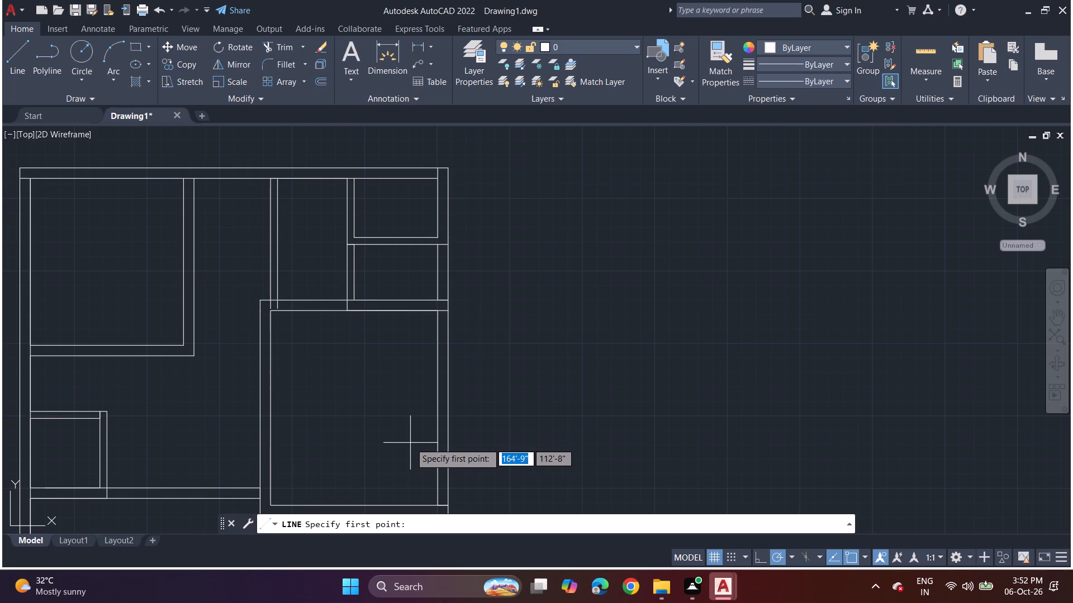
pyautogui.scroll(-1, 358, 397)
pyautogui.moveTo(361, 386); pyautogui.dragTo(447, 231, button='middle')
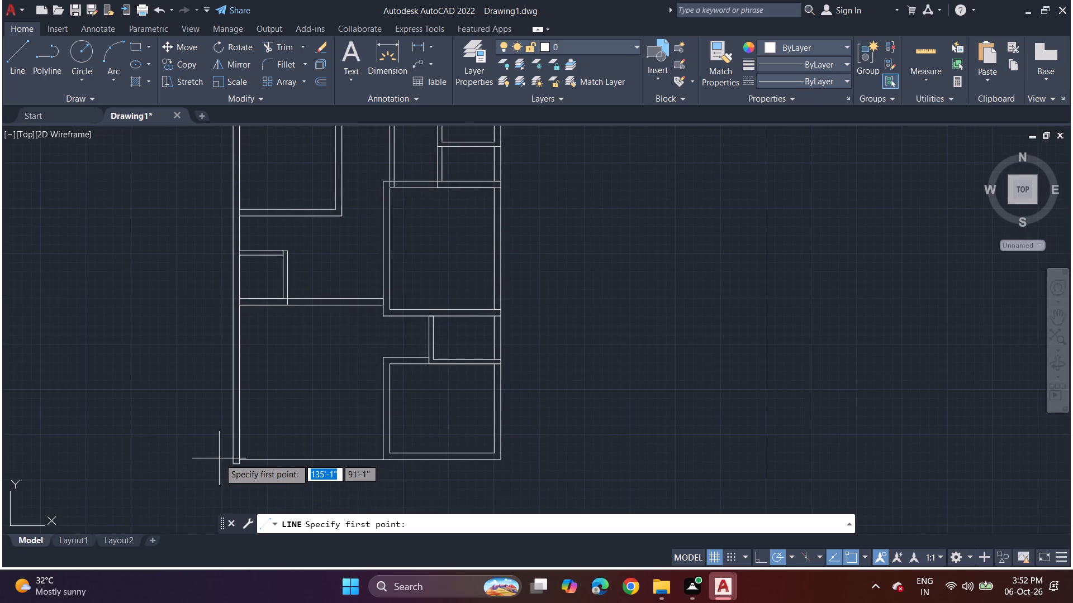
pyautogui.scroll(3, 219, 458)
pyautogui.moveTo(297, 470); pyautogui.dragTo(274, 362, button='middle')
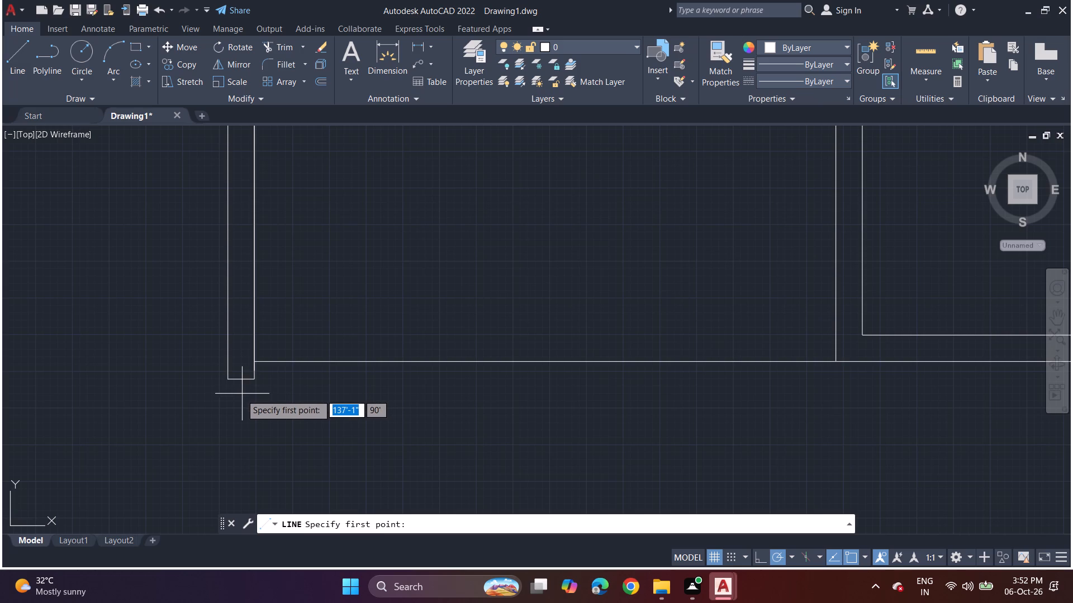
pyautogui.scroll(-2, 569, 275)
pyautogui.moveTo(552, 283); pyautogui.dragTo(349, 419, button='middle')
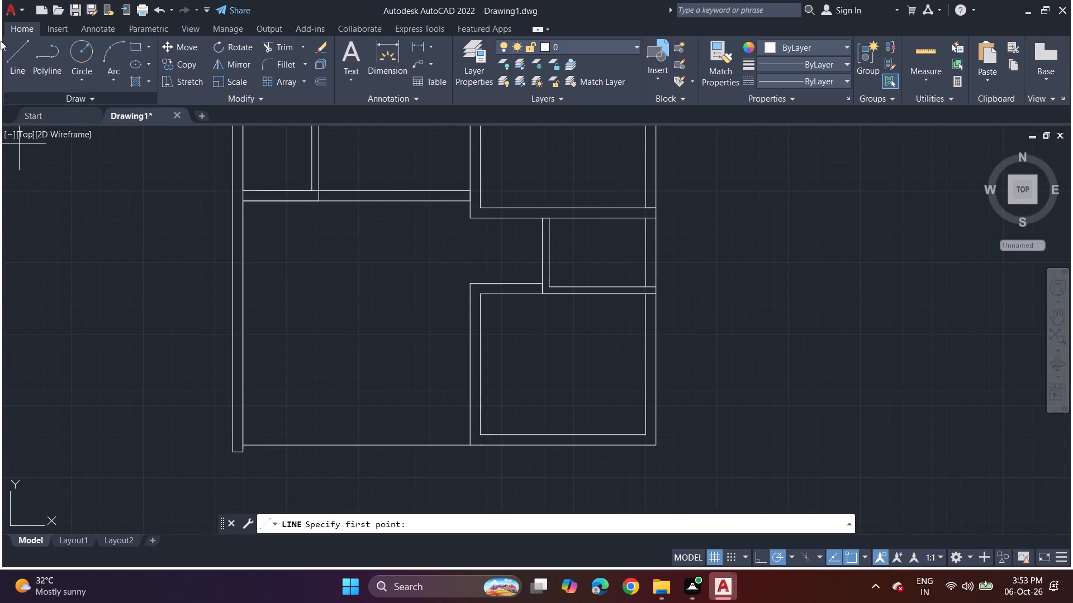
# Draw an 18' line straight down from where the hall's upper wall's lower face meets the central wall.
pyautogui.click(17, 55)
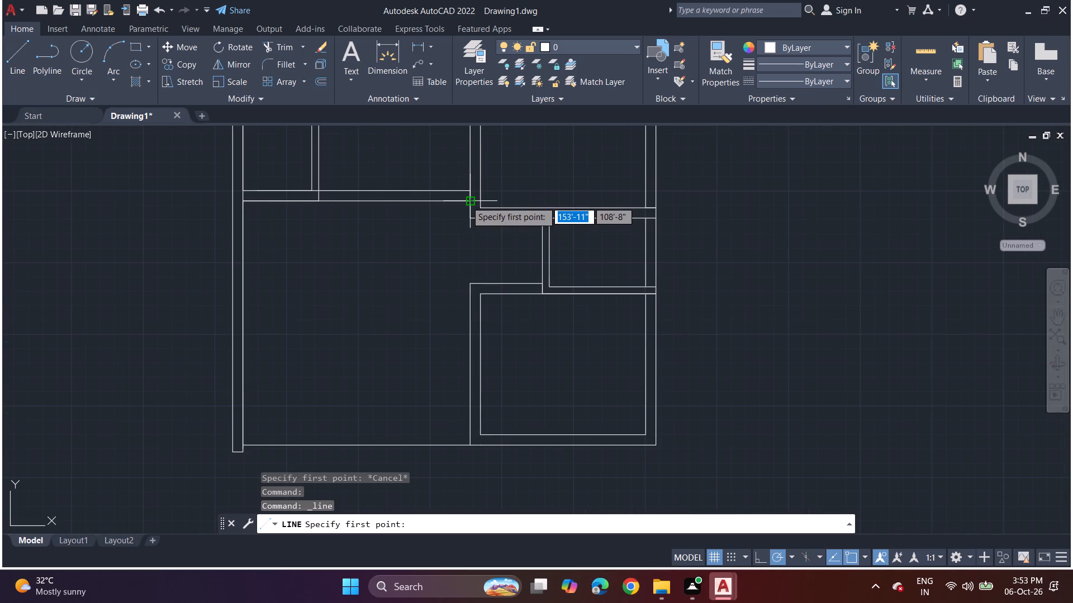
pyautogui.scroll(1, 476, 288)
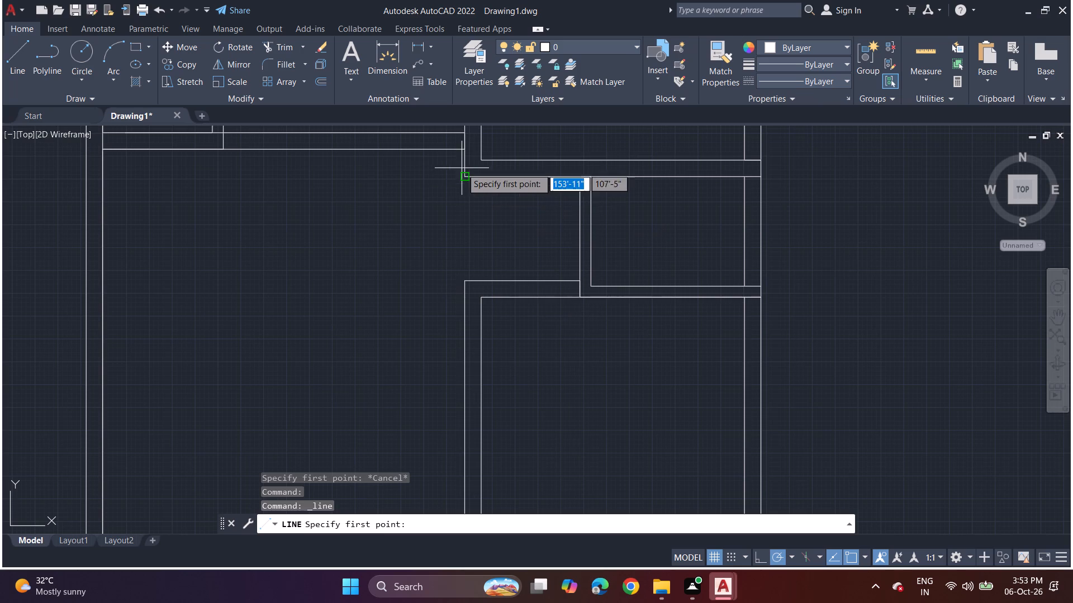
pyautogui.click(463, 150)
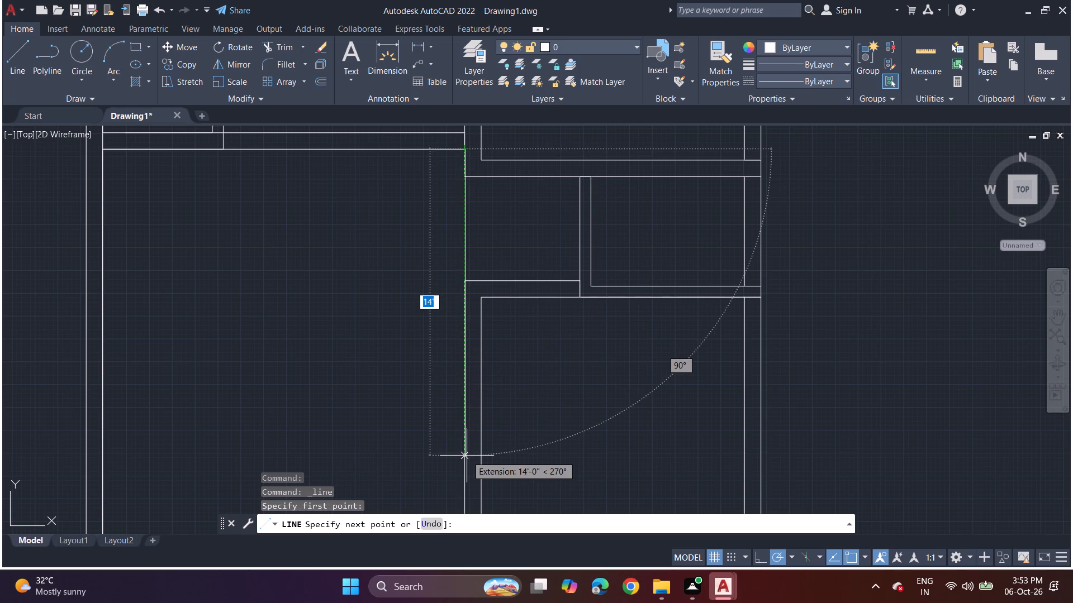
pyautogui.scroll(-1, 467, 456)
pyautogui.moveTo(468, 454); pyautogui.dragTo(473, 339, button='middle')
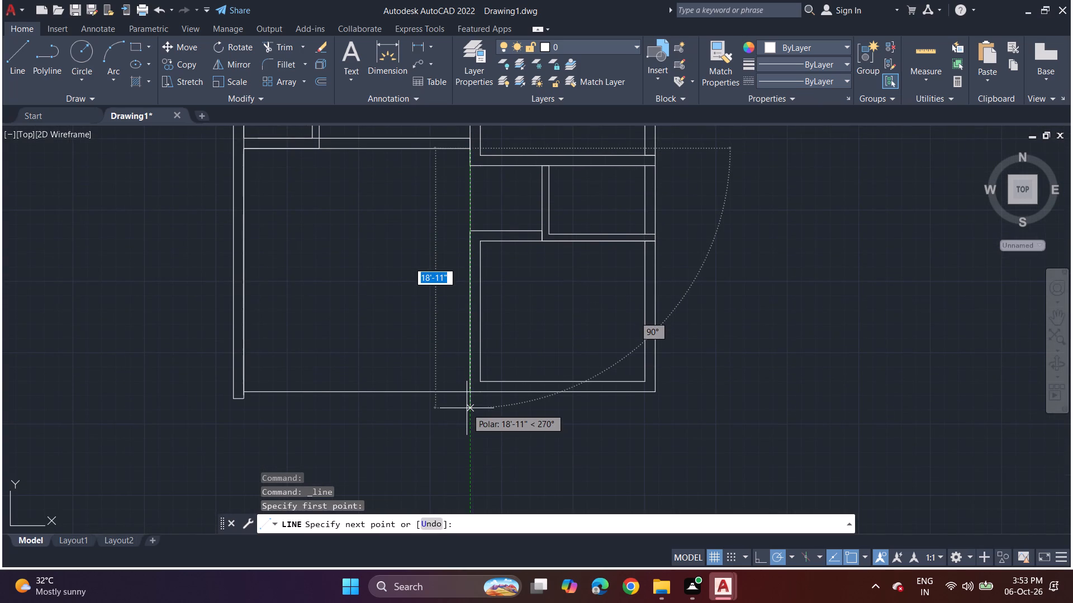
pyautogui.write("18'")
pyautogui.press('Return')
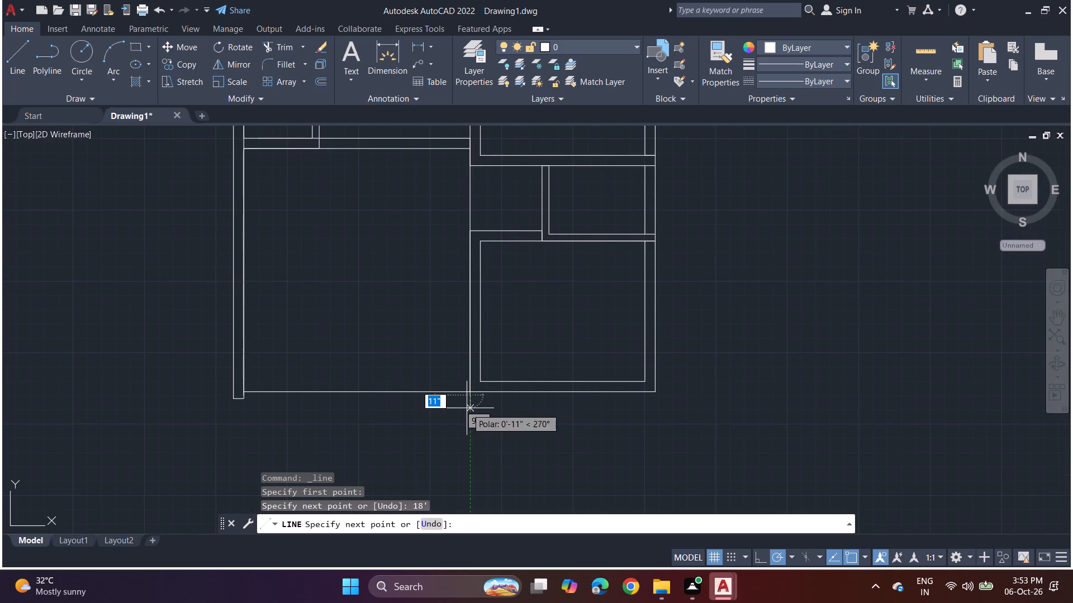
# Draw a horizontal line from the 18' line's lower end left to the left outer wall's inner face.
pyautogui.click(246, 395)
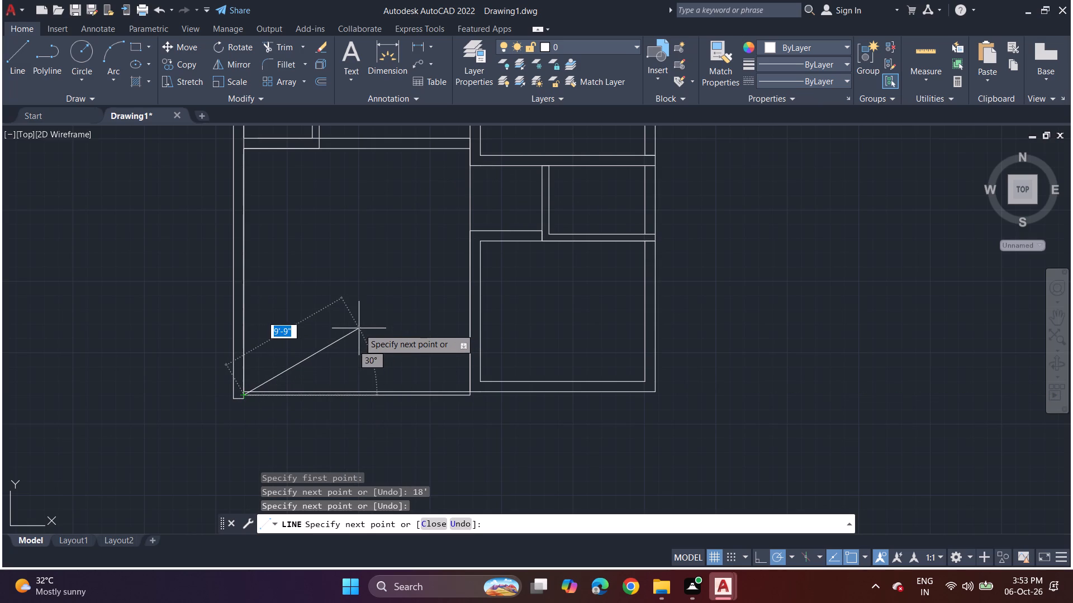
pyautogui.scroll(1, 359, 328)
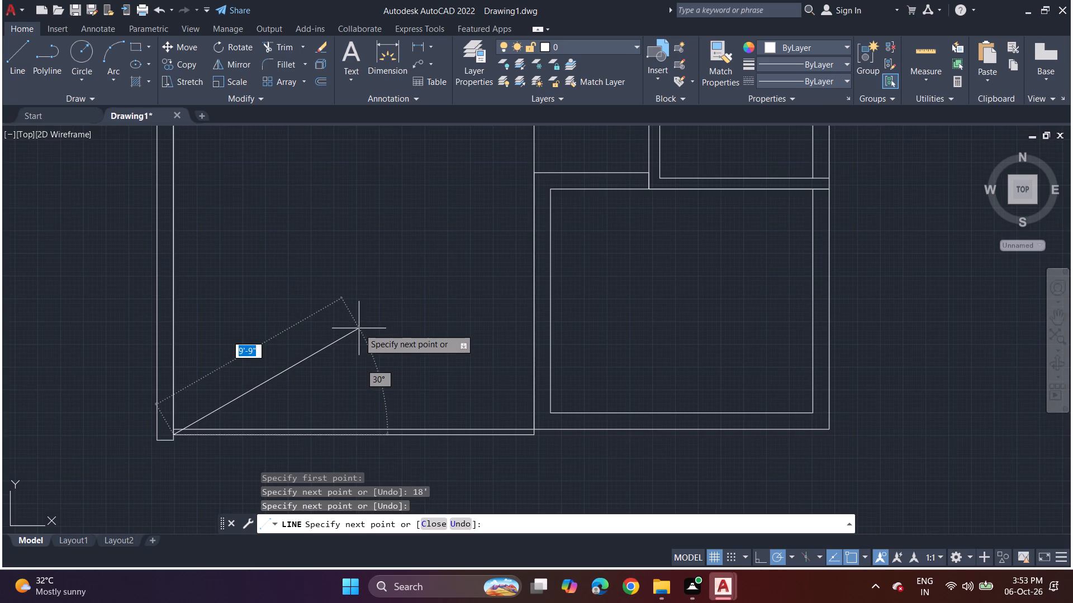
pyautogui.scroll(-2, 358, 329)
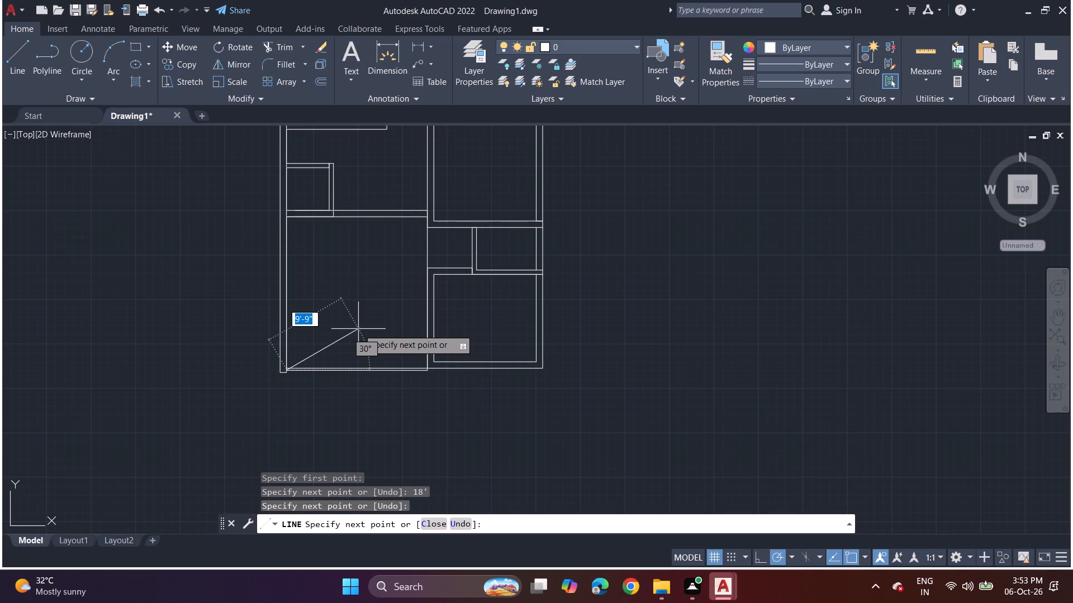
pyautogui.moveTo(381, 323); pyautogui.dragTo(373, 382, button='middle')
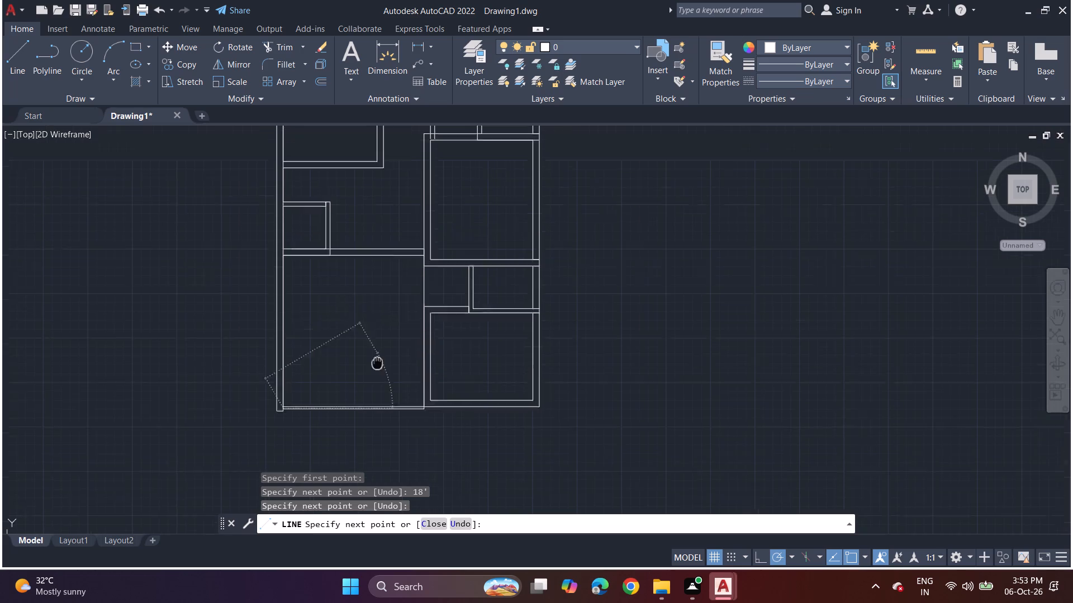
pyautogui.moveTo(373, 382); pyautogui.dragTo(352, 484, button='middle')
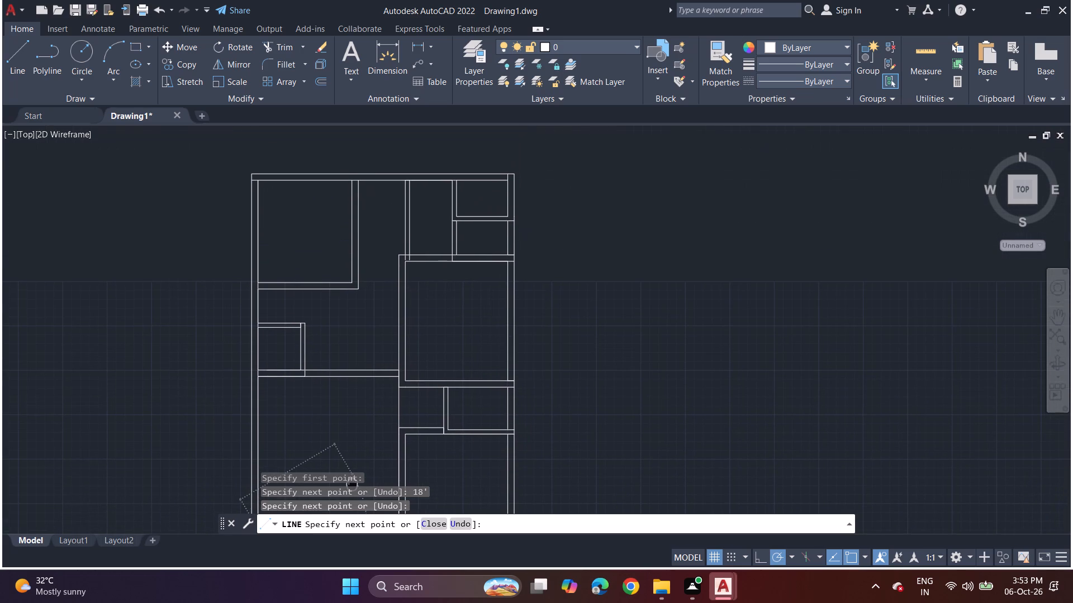
pyautogui.moveTo(352, 484); pyautogui.dragTo(362, 452, button='middle')
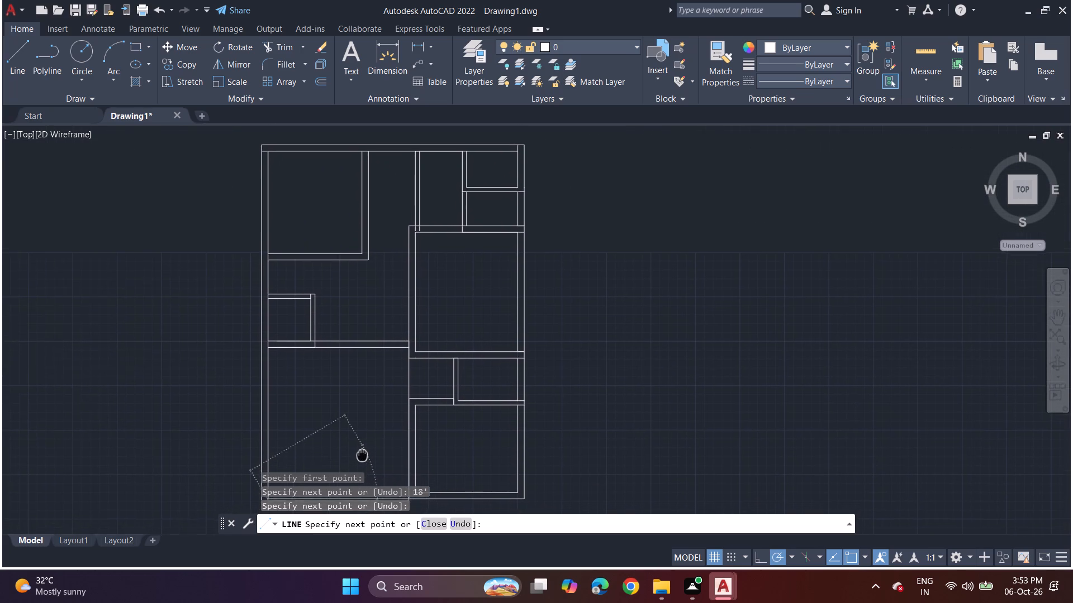
pyautogui.moveTo(362, 452); pyautogui.dragTo(363, 443, button='middle')
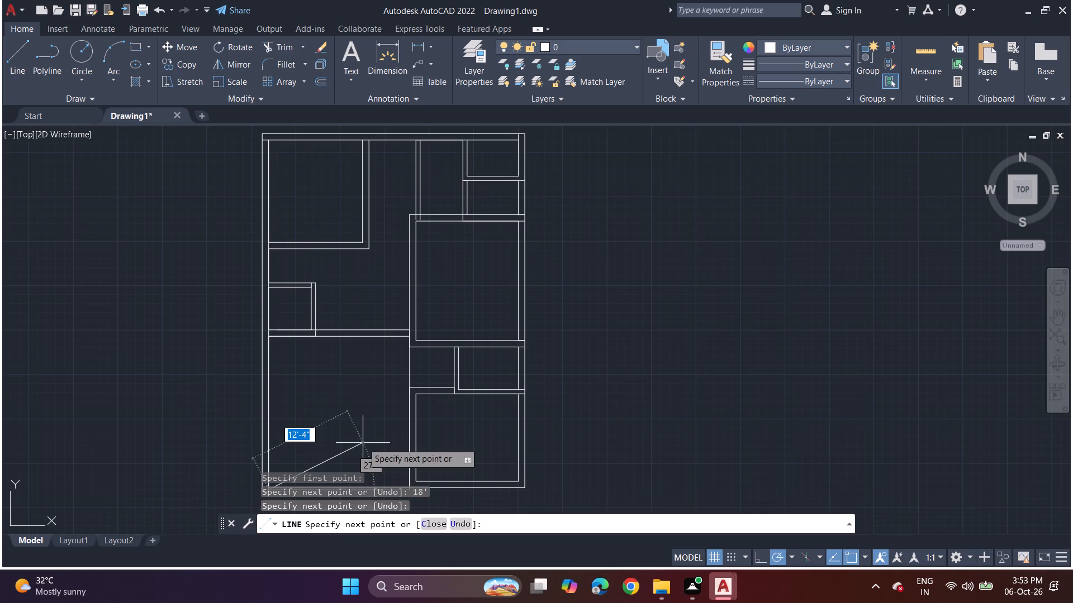
pyautogui.press('space')
# Delete the two closely spaced horizontal lines across the hall's lower end, between the left outer wall and the lower right room.
pyautogui.moveTo(424, 419); pyautogui.dragTo(440, 328, button='middle')
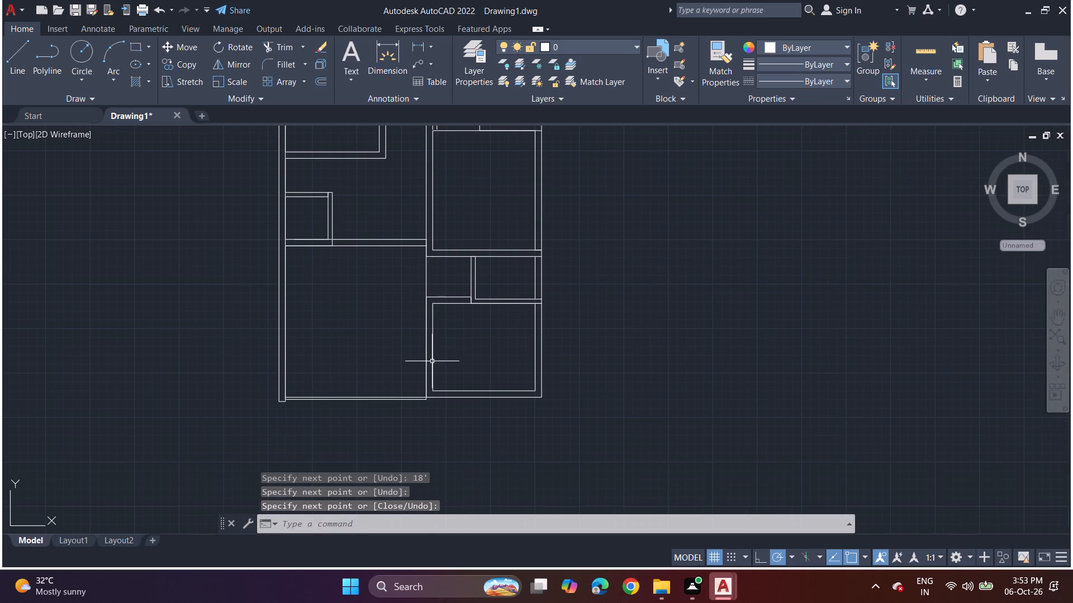
pyautogui.moveTo(284, 254); pyautogui.dragTo(346, 328, button='middle')
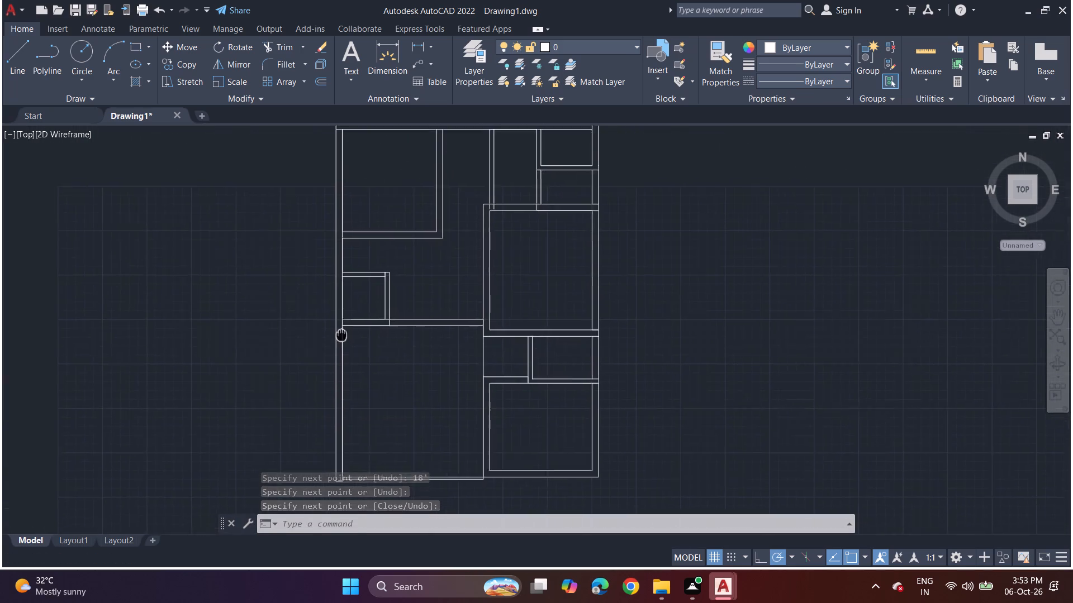
pyautogui.moveTo(346, 328); pyautogui.dragTo(331, 210, button='middle')
pyautogui.scroll(1, 481, 363)
pyautogui.click(439, 353)
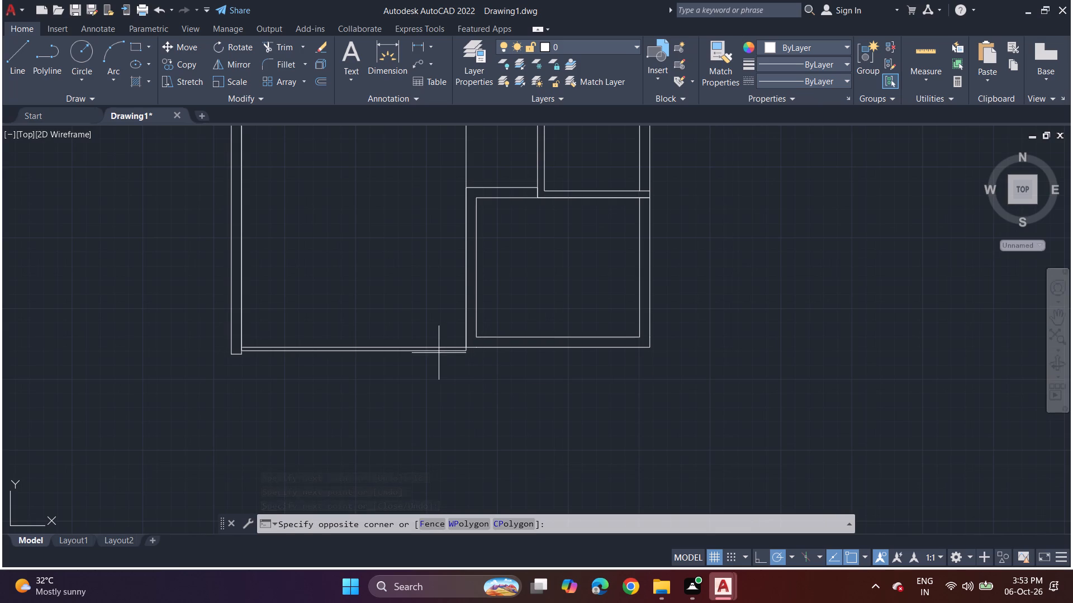
pyautogui.moveTo(437, 355); pyautogui.dragTo(453, 333)
pyautogui.click(436, 350)
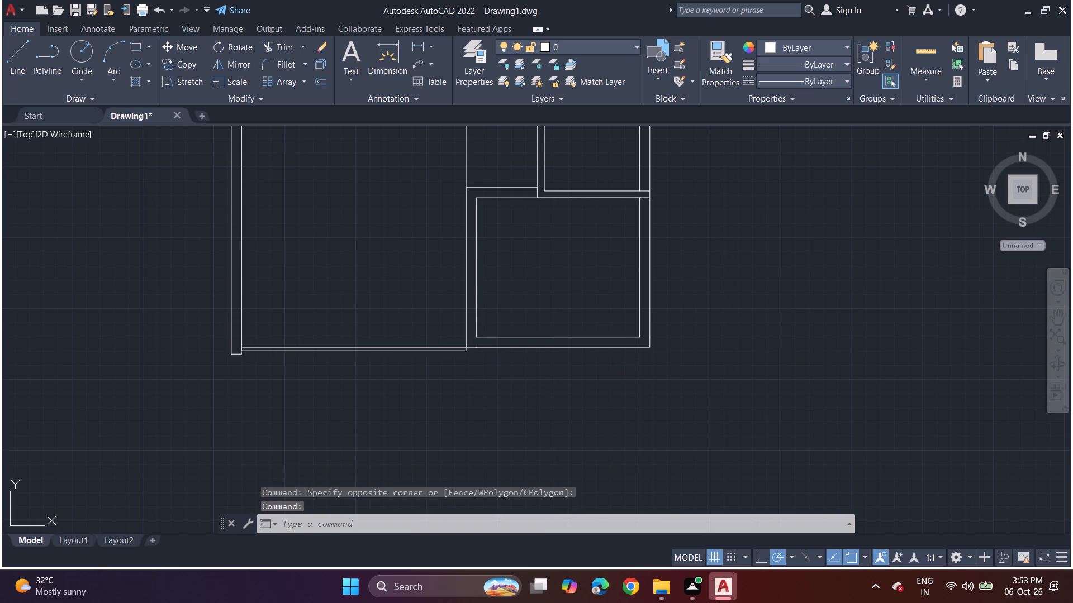
pyautogui.press('Delete')
pyautogui.click(438, 347)
pyautogui.press('Delete')
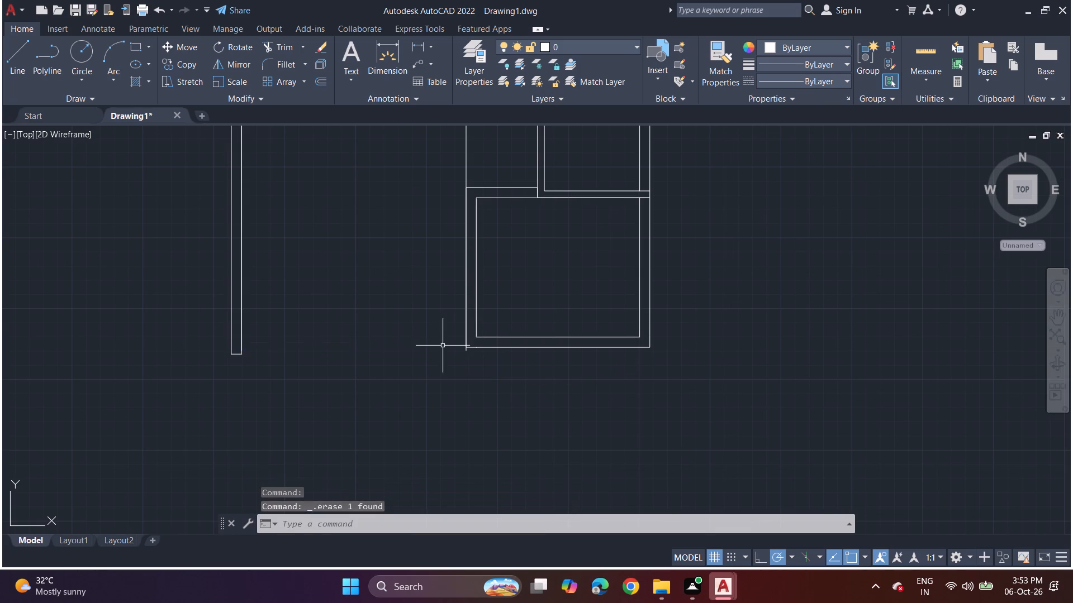
# Delete the 18' vertical line running down the hall's right side from its upper wall's lower face.
pyautogui.moveTo(198, 208); pyautogui.dragTo(219, 246, button='middle')
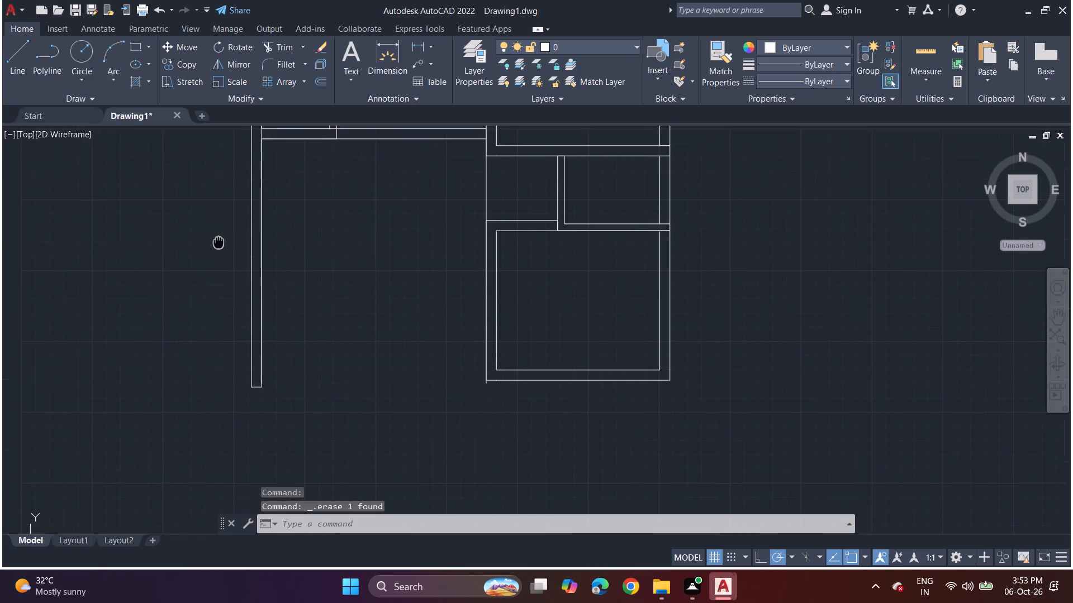
pyautogui.moveTo(219, 246); pyautogui.dragTo(215, 274, button='middle')
pyautogui.click(17, 58)
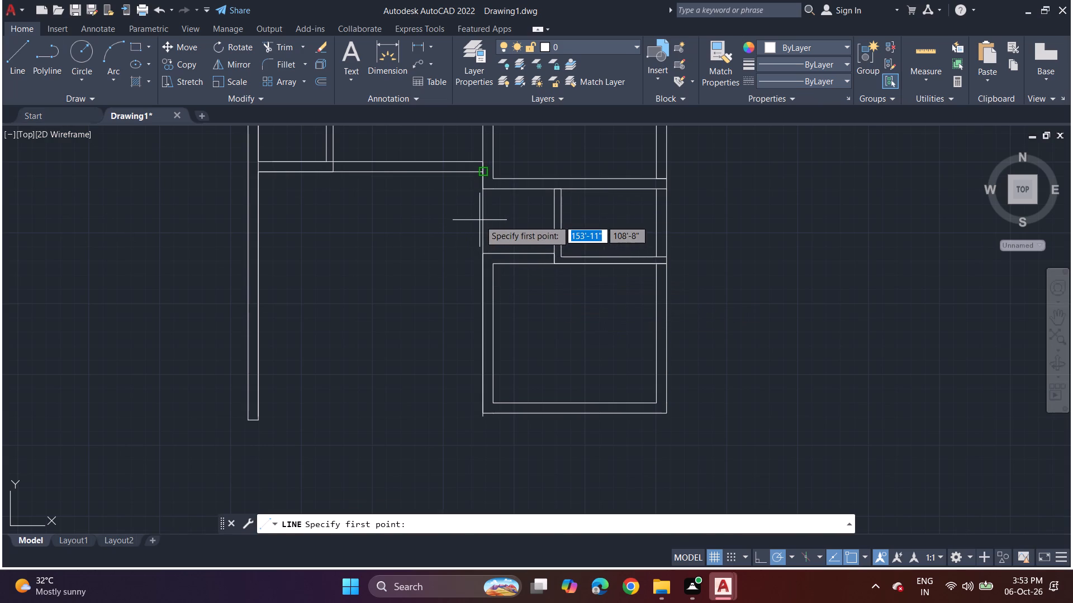
pyautogui.press('Escape')
pyautogui.click(482, 227)
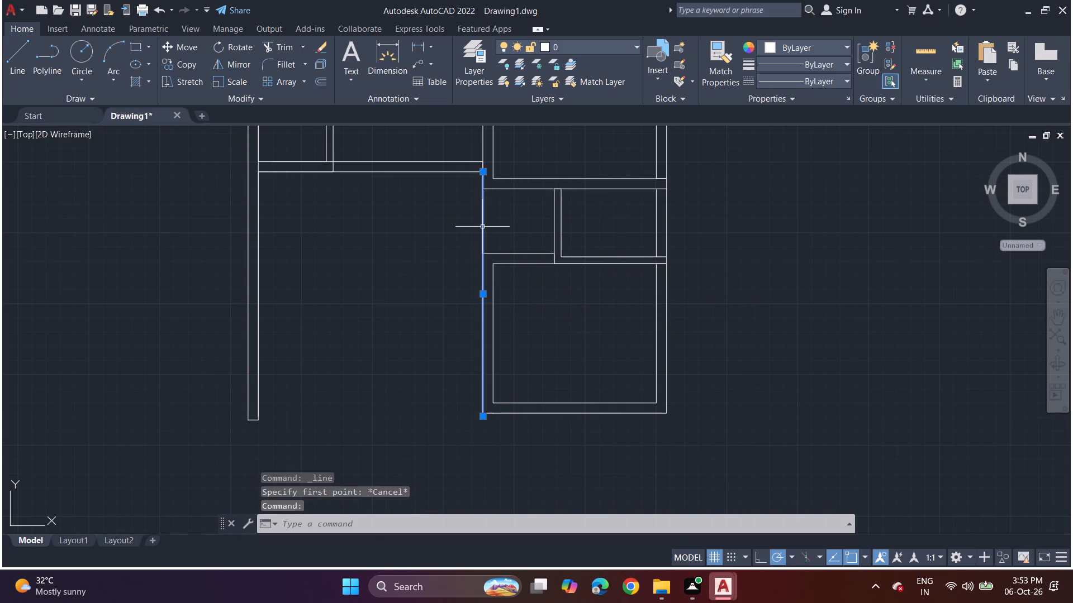
pyautogui.press('Delete')
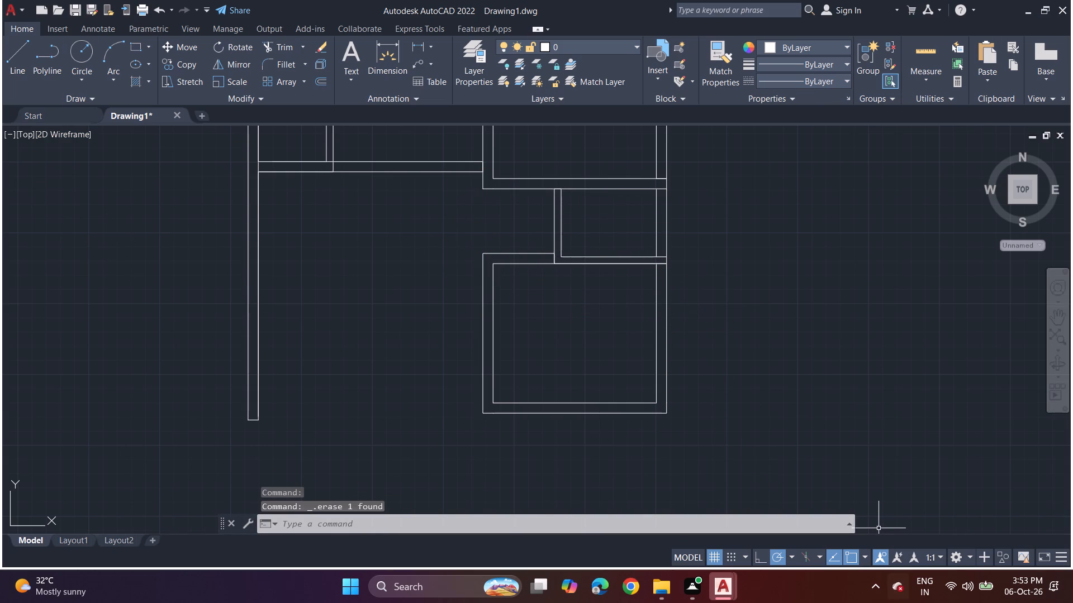
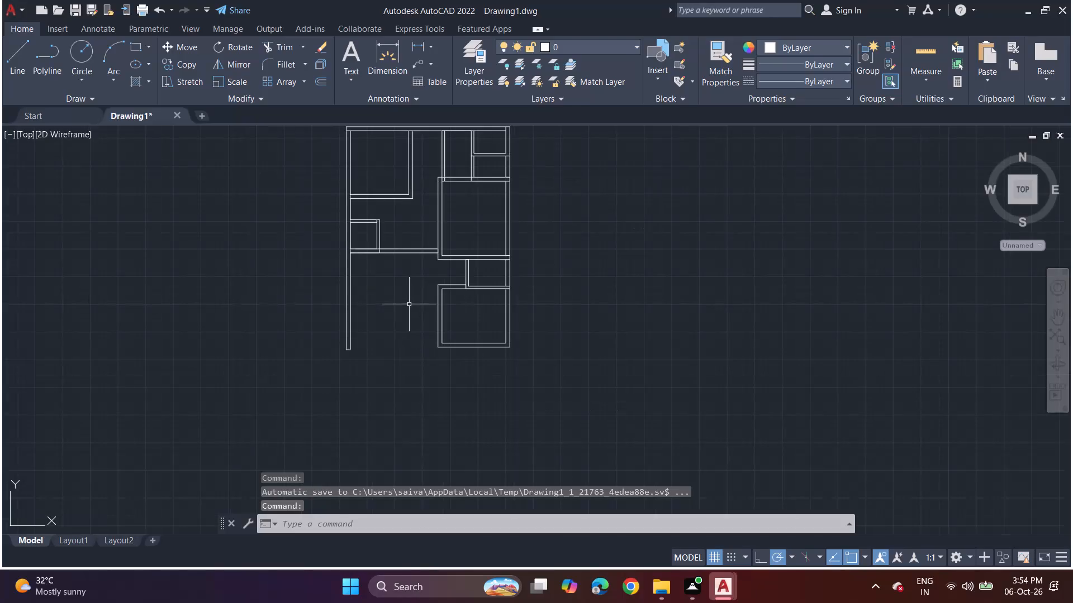
# Draw a horizontal line from the lower right room's outer lower-left corner to the left outer wall's outer face.
pyautogui.moveTo(412, 304); pyautogui.dragTo(482, 379, button='middle')
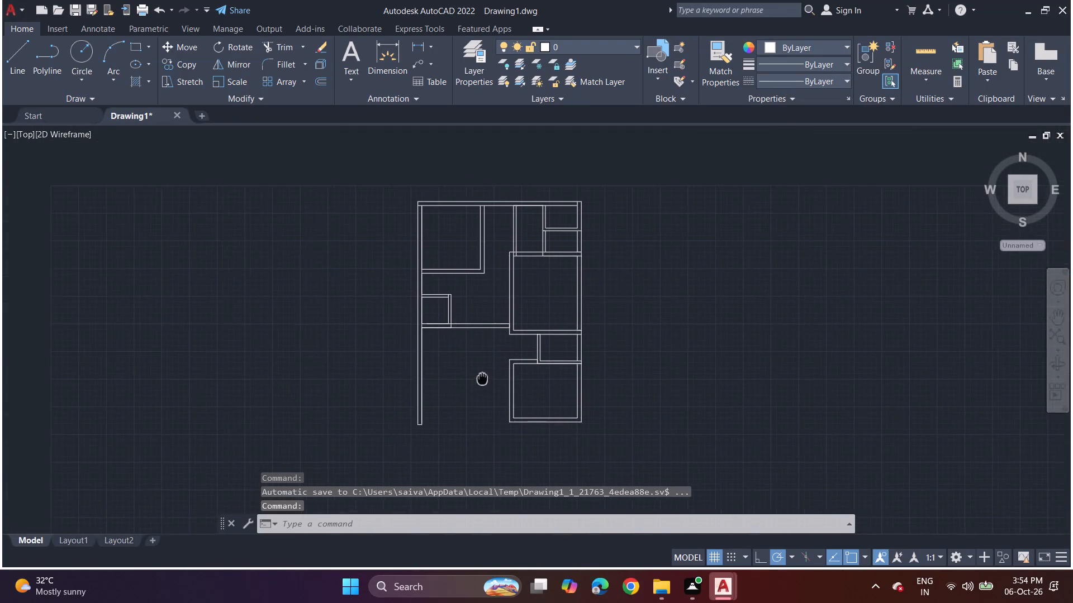
pyautogui.moveTo(482, 379); pyautogui.dragTo(660, 190, button='middle')
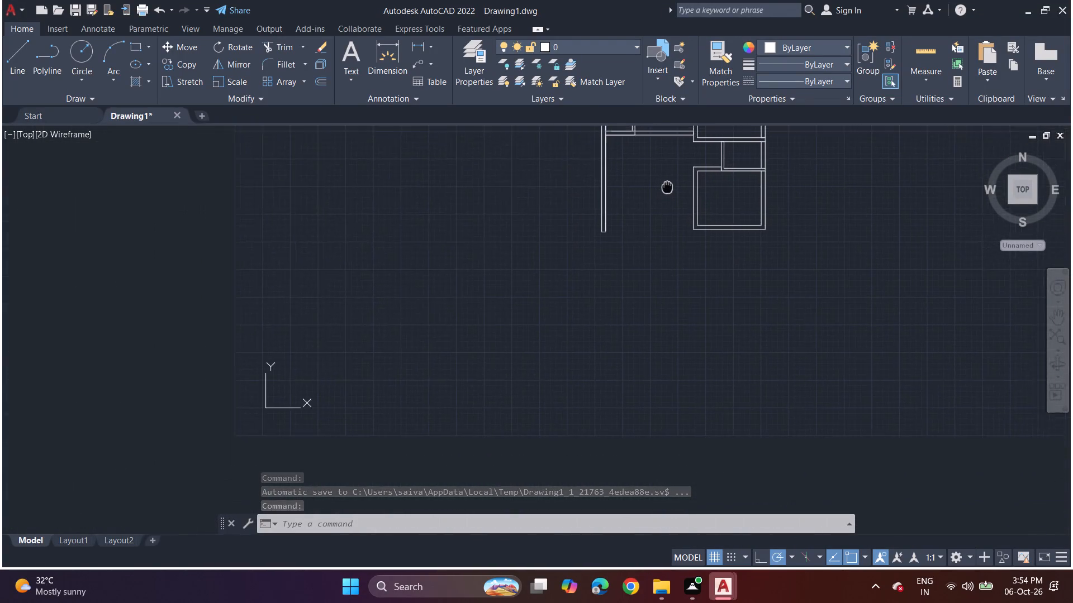
pyautogui.moveTo(660, 190); pyautogui.dragTo(527, 357, button='middle')
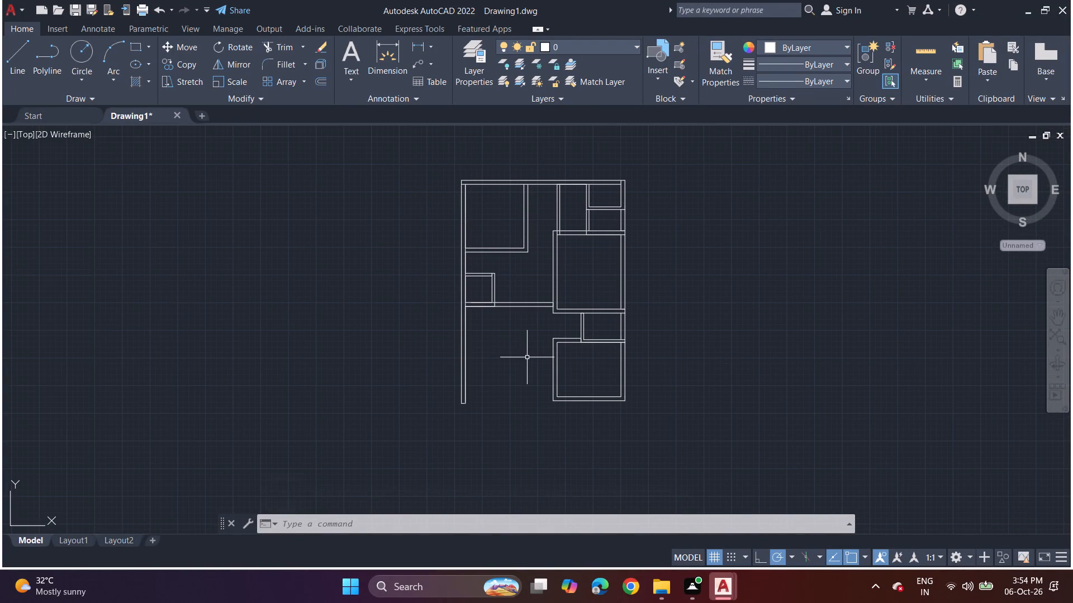
pyautogui.scroll(1, 506, 365)
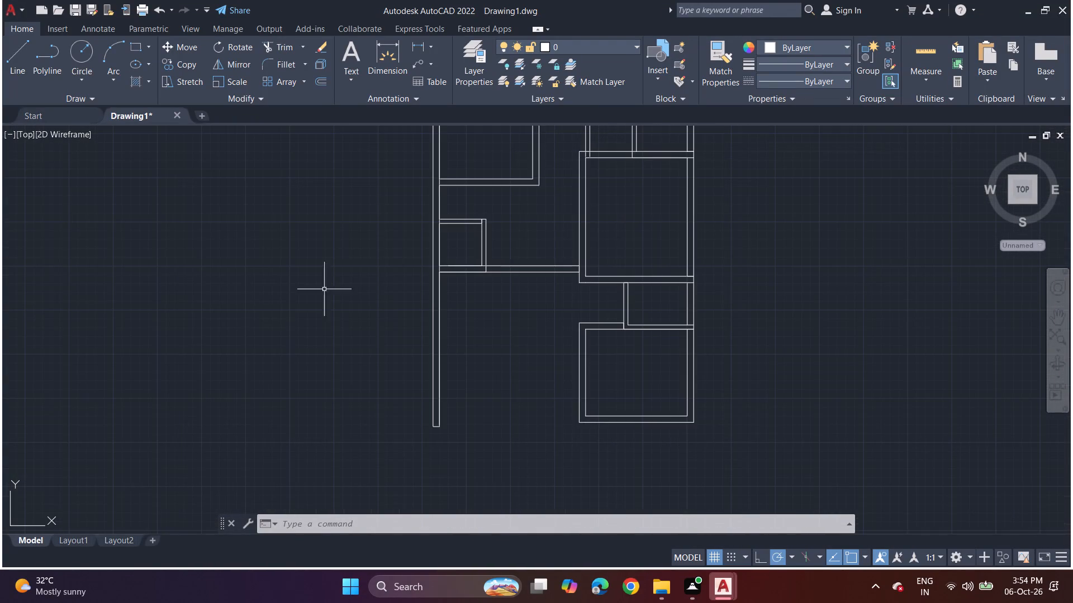
pyautogui.click(13, 63)
pyautogui.click(579, 423)
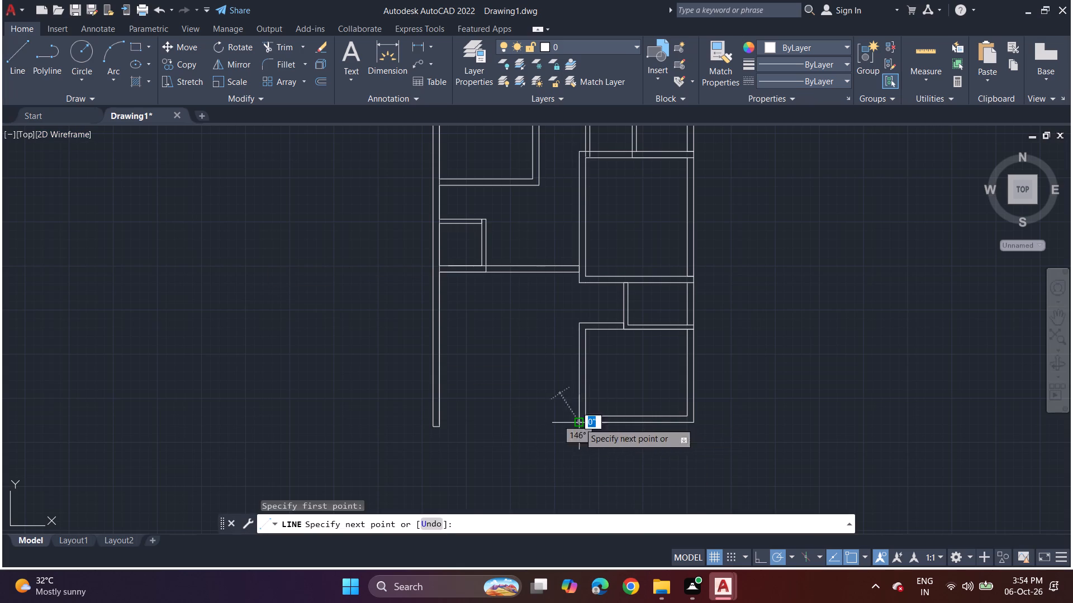
pyautogui.click(433, 417)
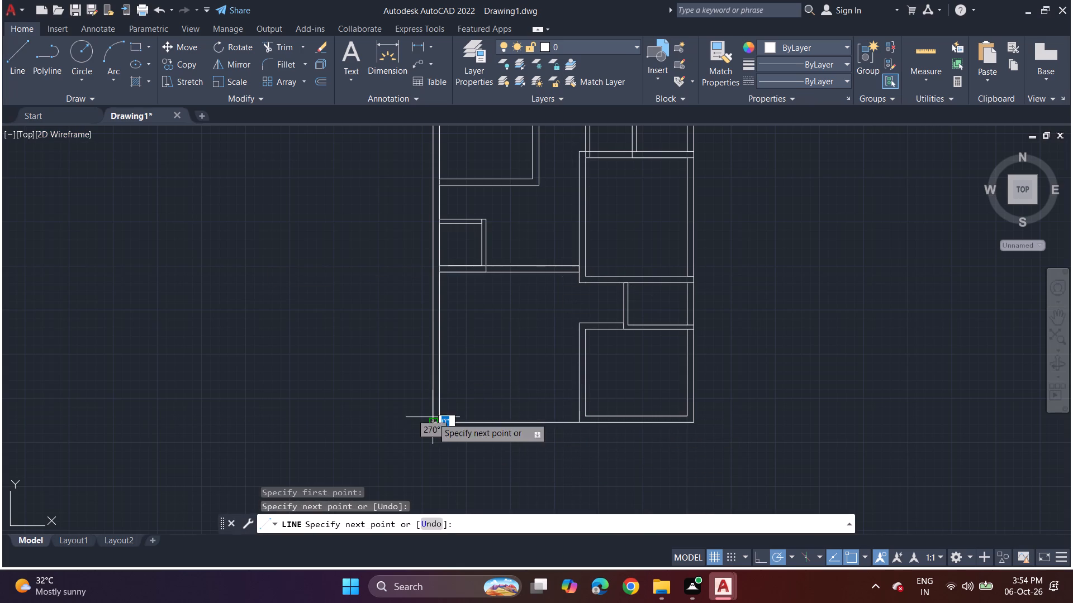
pyautogui.press('space')
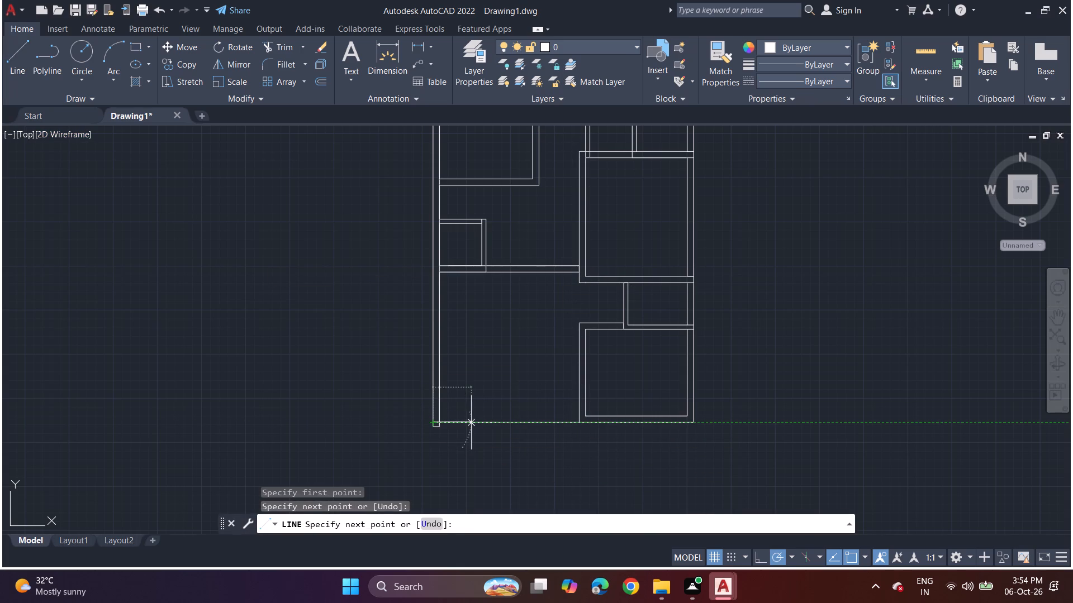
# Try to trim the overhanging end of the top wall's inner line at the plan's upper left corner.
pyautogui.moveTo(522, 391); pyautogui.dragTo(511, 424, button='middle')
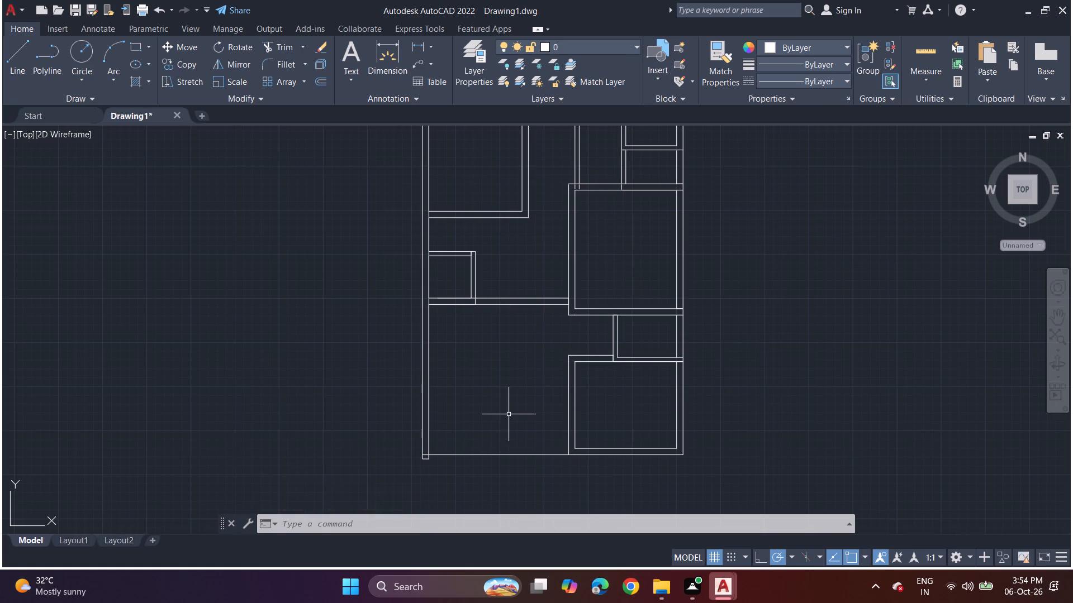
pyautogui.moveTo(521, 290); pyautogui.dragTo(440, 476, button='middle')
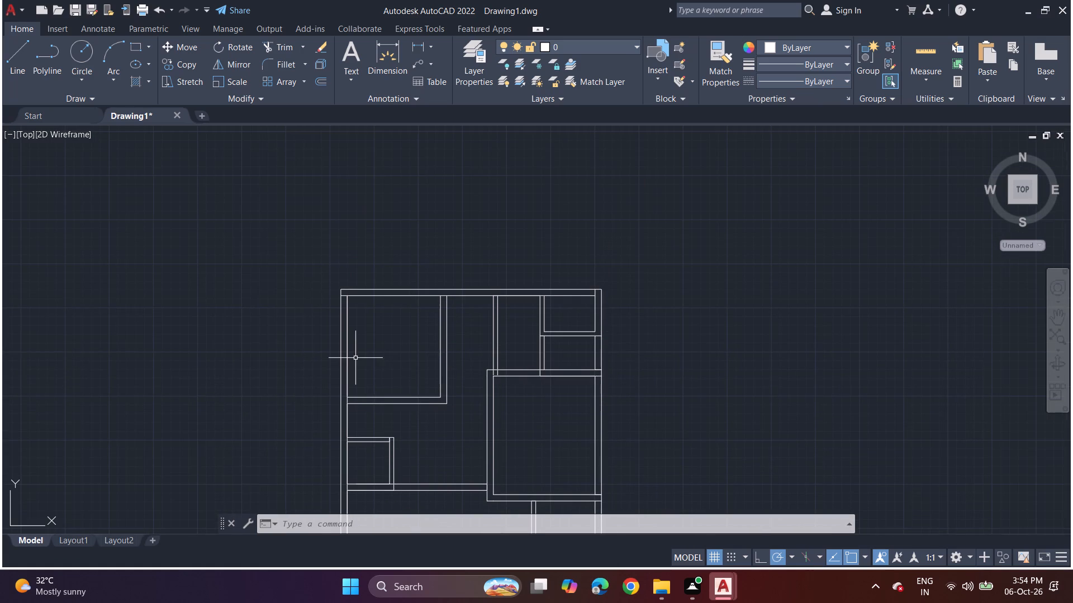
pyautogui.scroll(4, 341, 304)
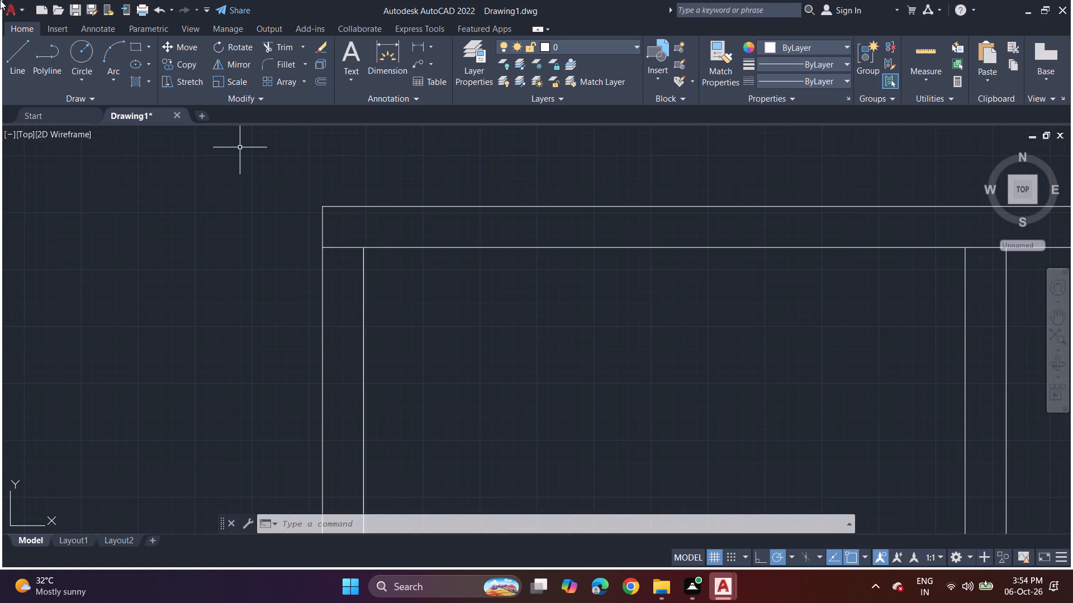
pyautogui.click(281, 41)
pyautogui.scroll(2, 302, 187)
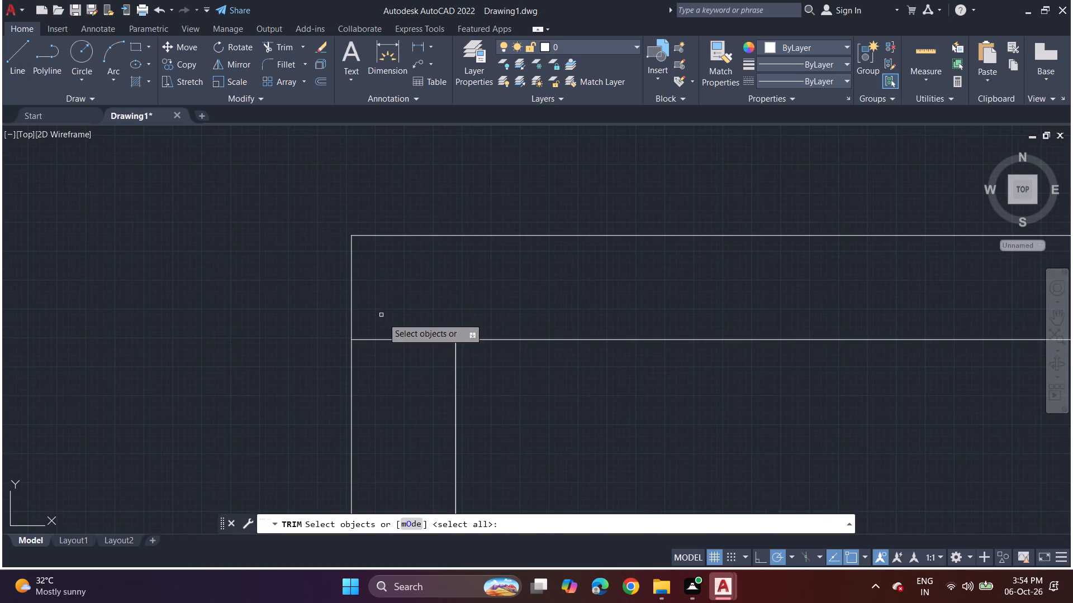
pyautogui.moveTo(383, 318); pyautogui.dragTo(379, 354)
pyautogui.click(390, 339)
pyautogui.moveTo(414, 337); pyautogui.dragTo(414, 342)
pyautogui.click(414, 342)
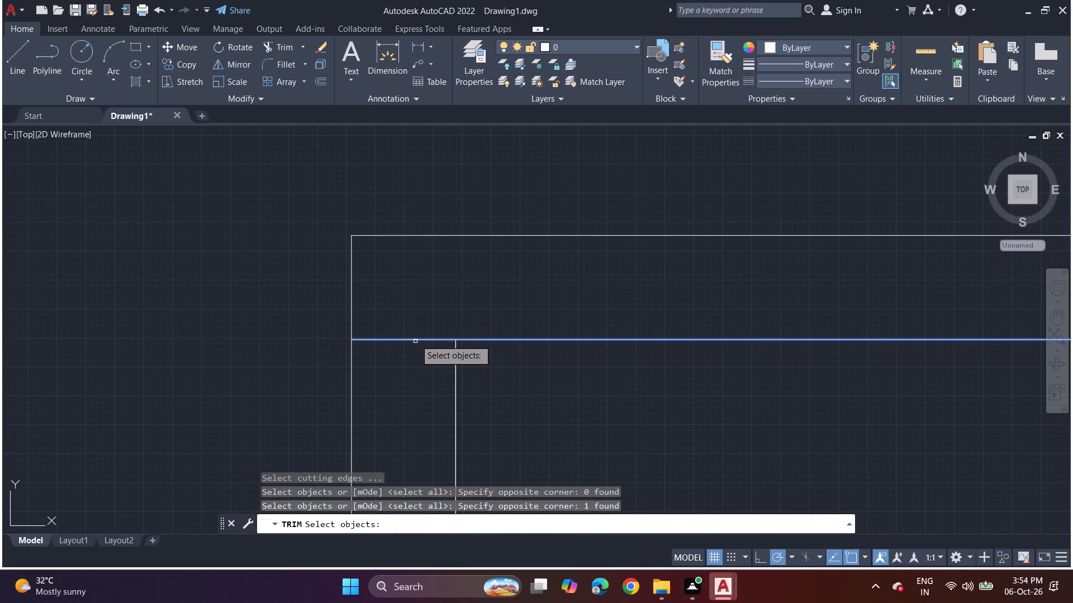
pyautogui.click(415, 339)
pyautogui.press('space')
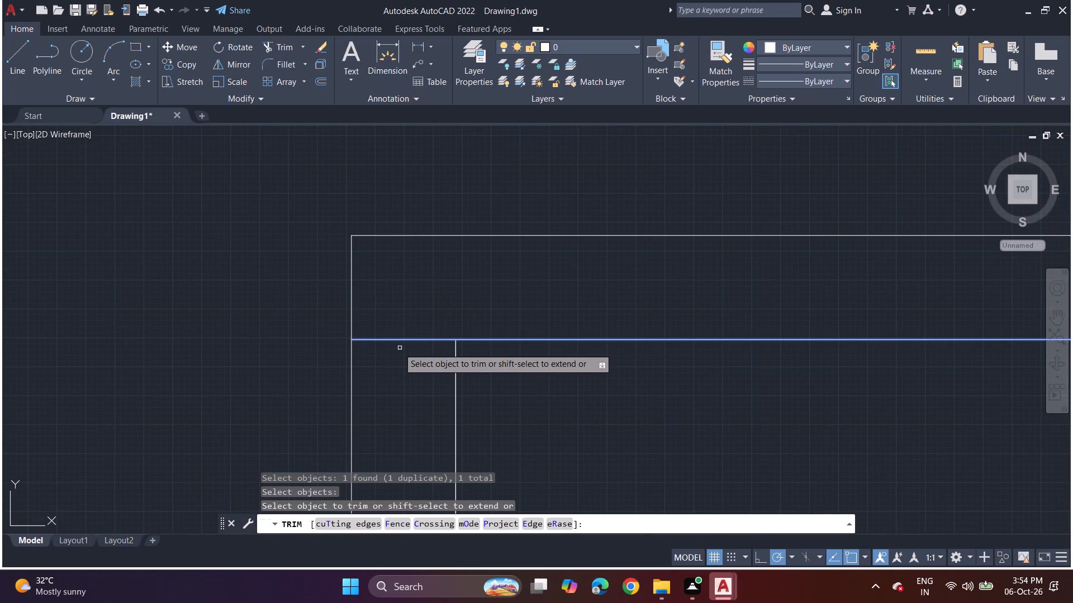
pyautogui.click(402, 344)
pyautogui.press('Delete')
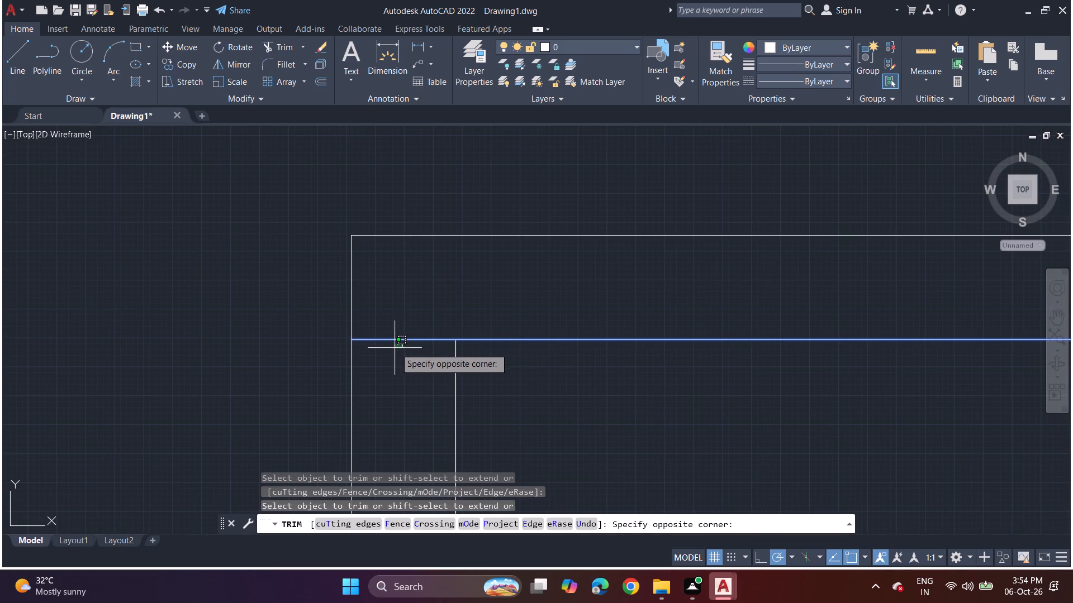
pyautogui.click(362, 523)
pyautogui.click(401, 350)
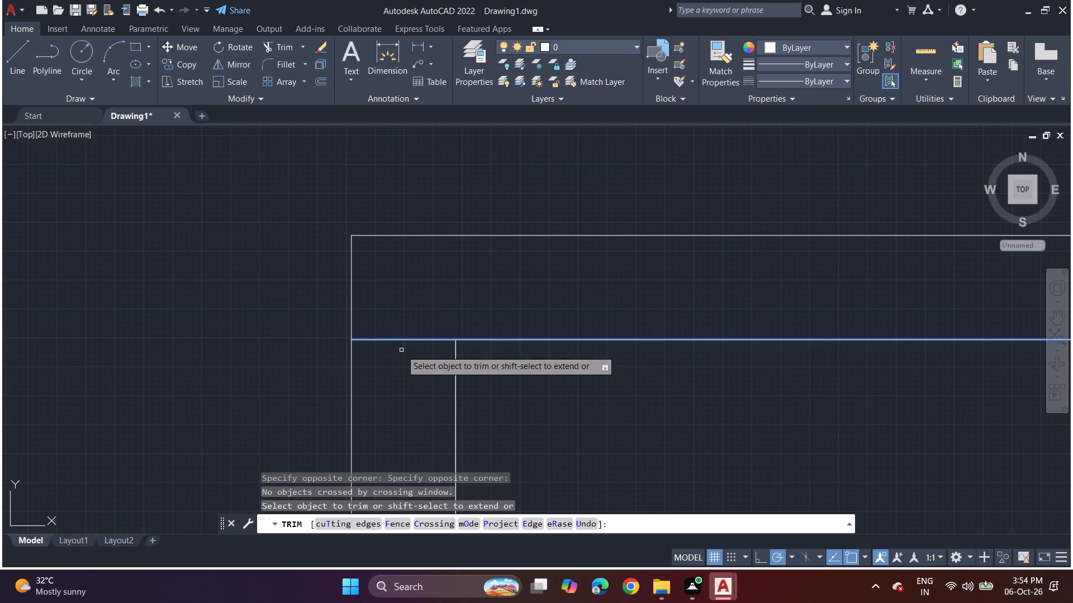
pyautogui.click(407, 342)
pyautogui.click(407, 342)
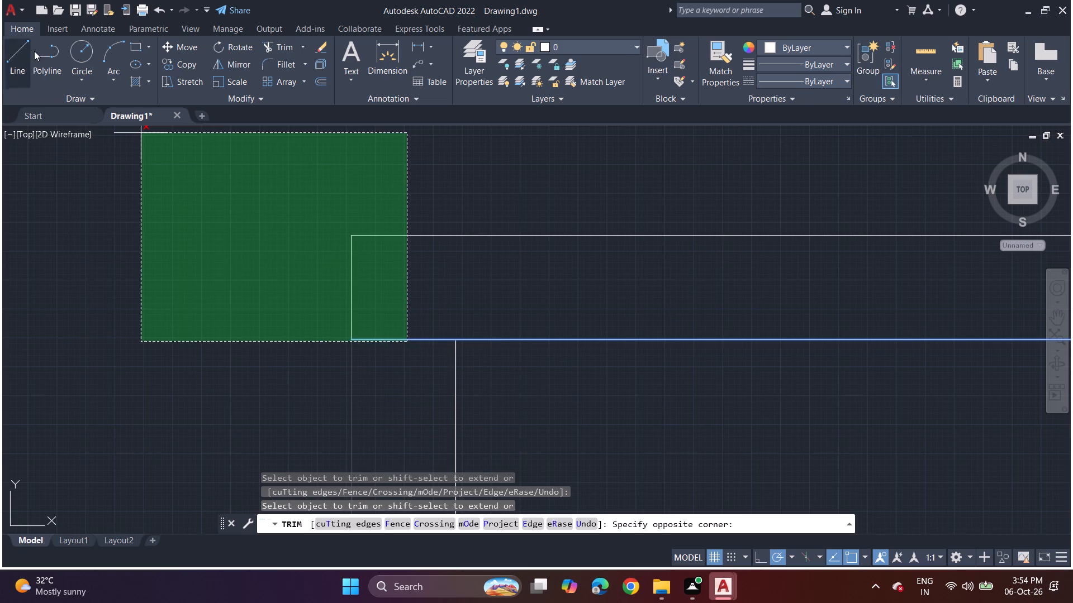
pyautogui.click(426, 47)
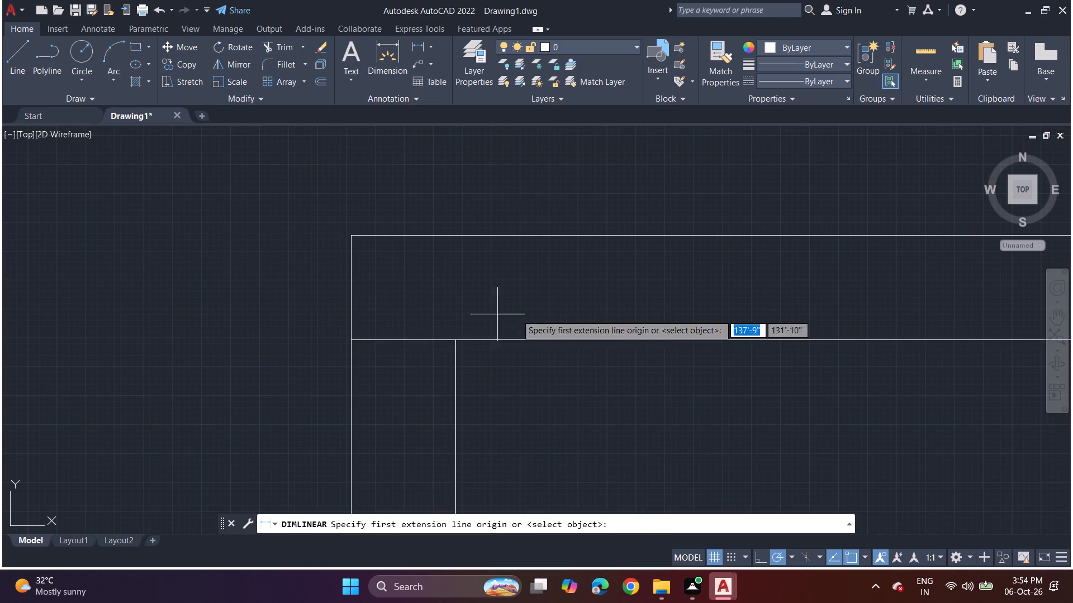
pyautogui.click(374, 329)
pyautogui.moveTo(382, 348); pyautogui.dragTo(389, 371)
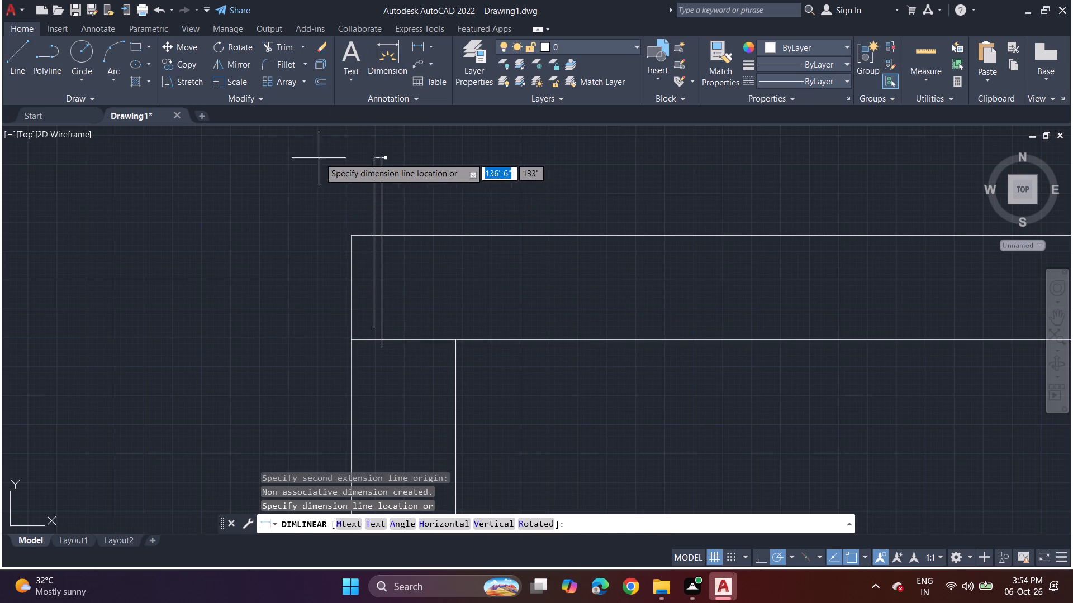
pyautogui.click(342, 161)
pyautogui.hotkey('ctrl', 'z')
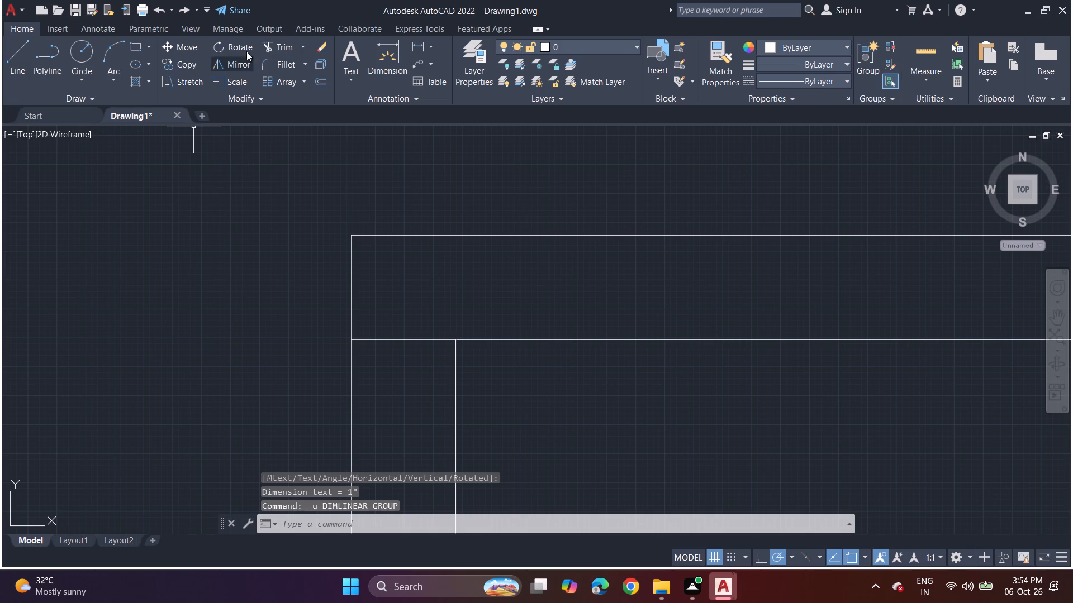
# Set the Trim command to Quick mode.
pyautogui.click(289, 53)
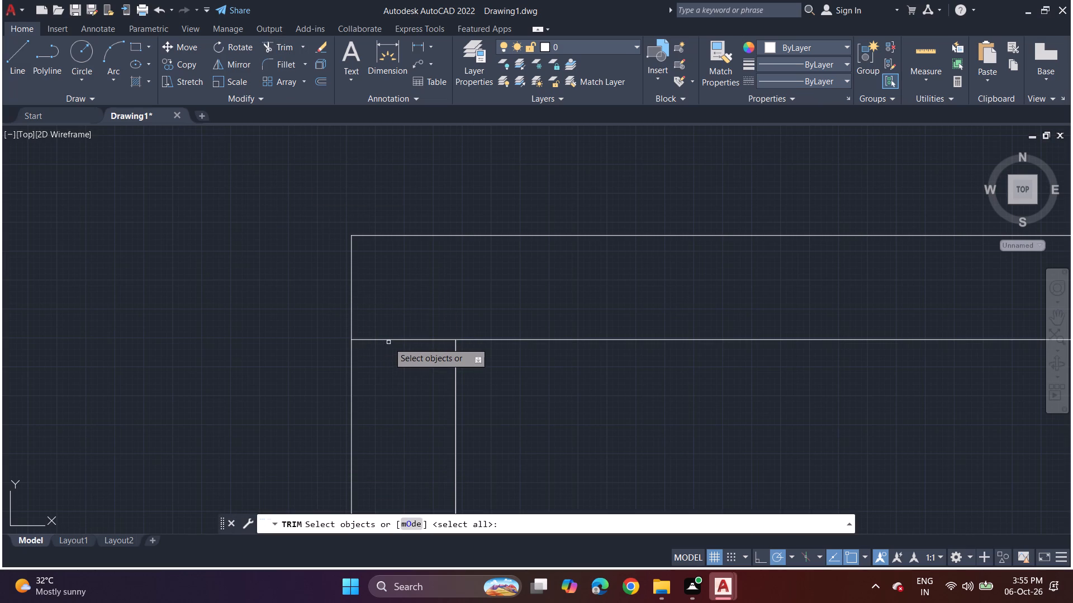
pyautogui.click(412, 521)
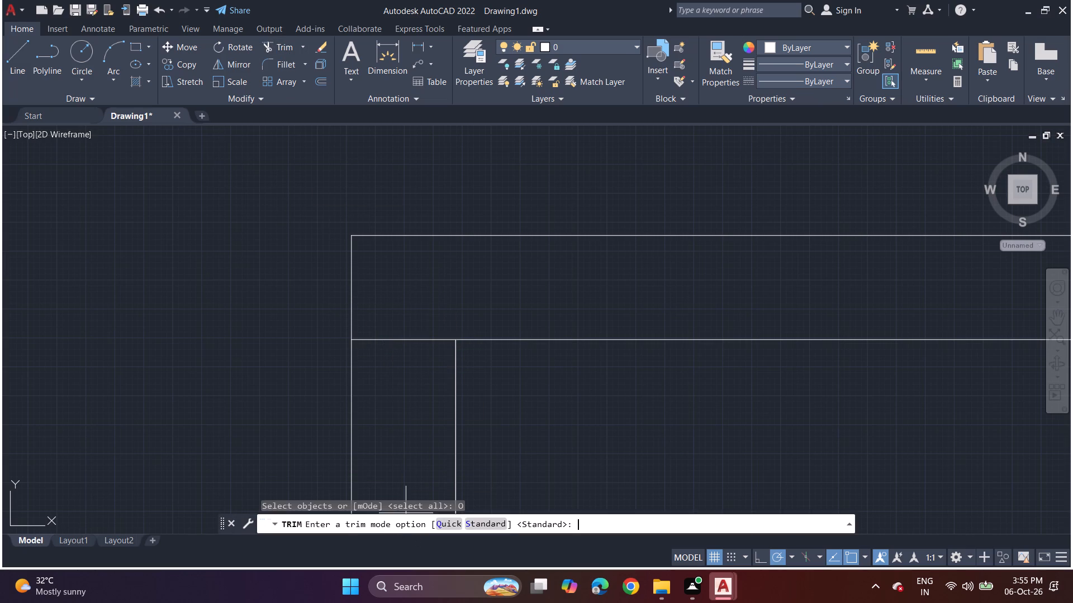
pyautogui.click(454, 529)
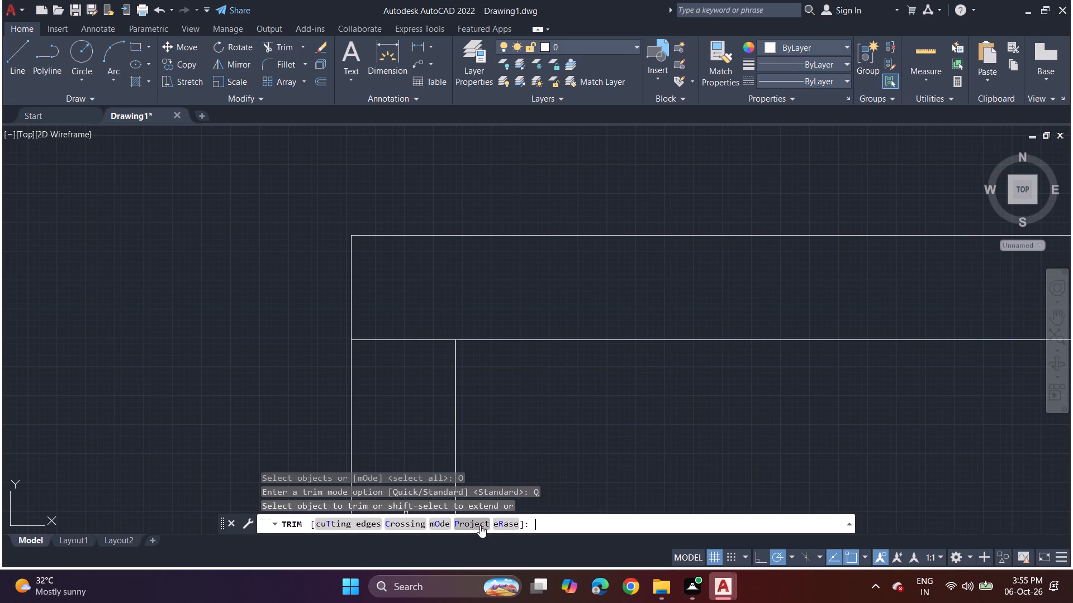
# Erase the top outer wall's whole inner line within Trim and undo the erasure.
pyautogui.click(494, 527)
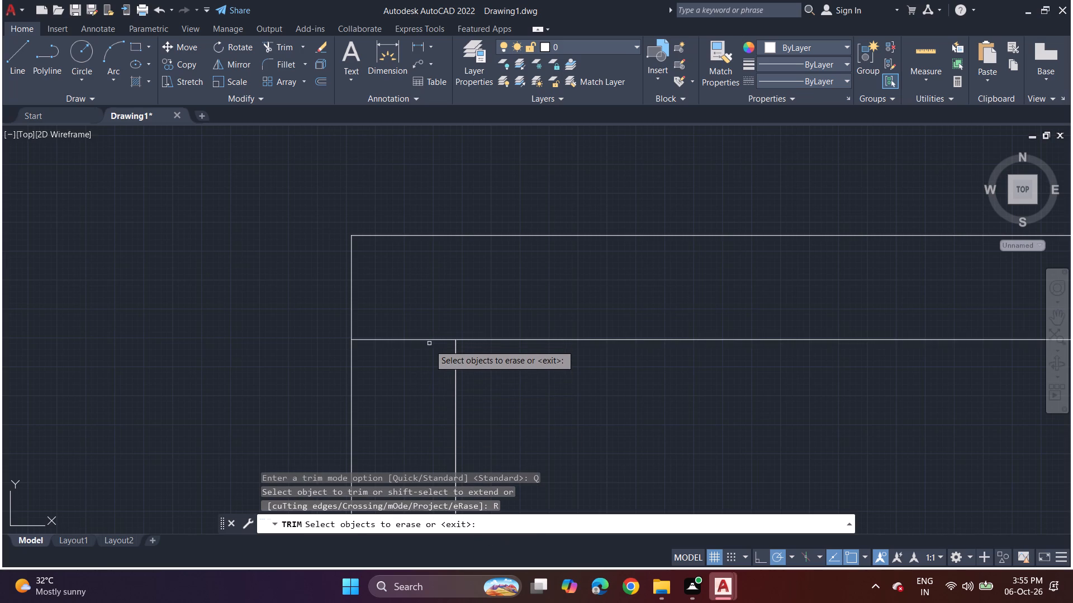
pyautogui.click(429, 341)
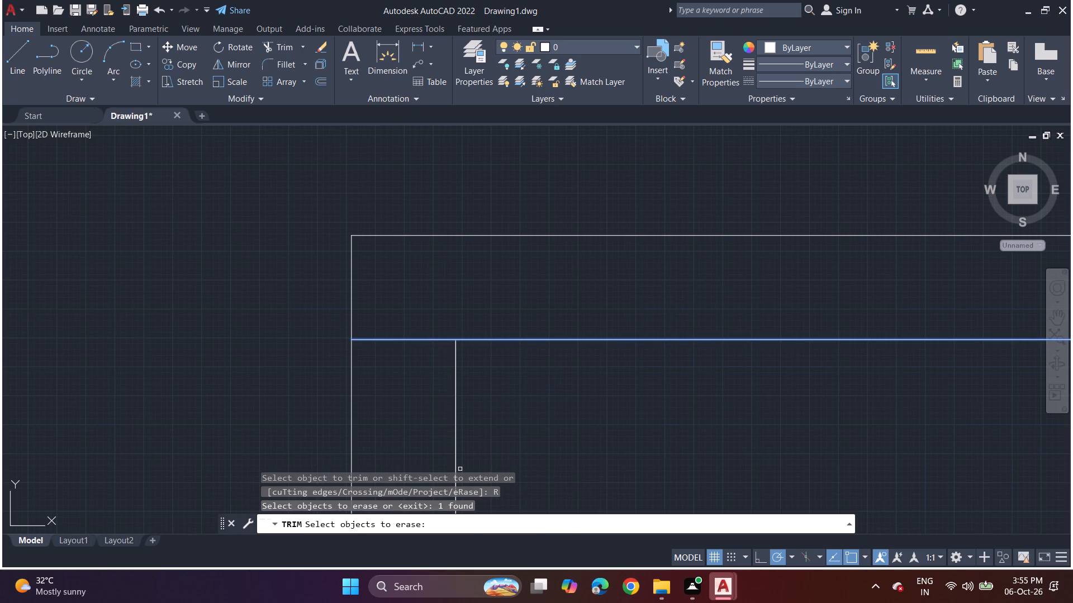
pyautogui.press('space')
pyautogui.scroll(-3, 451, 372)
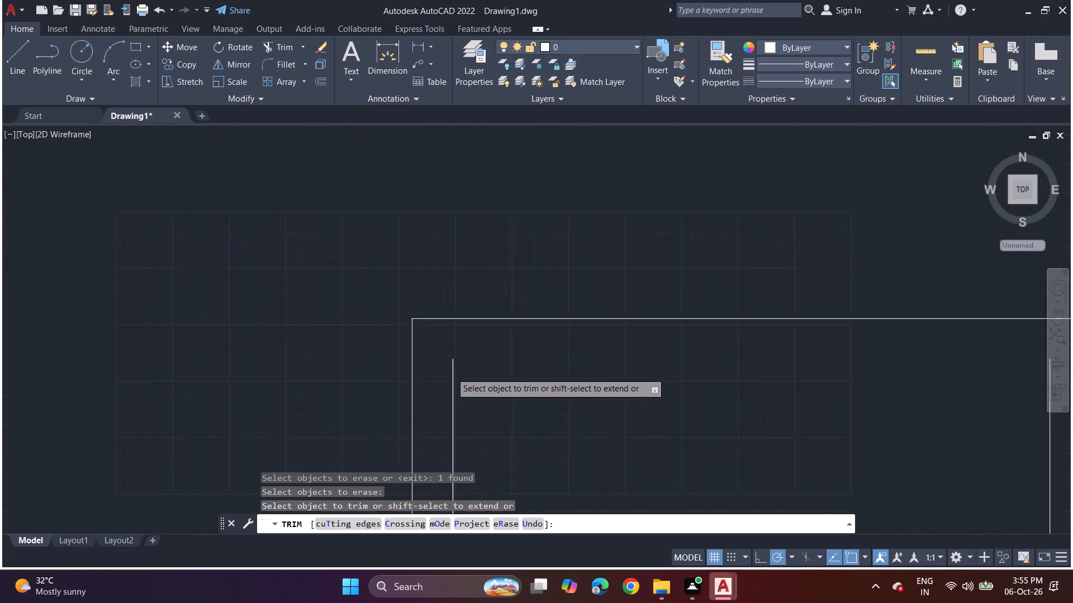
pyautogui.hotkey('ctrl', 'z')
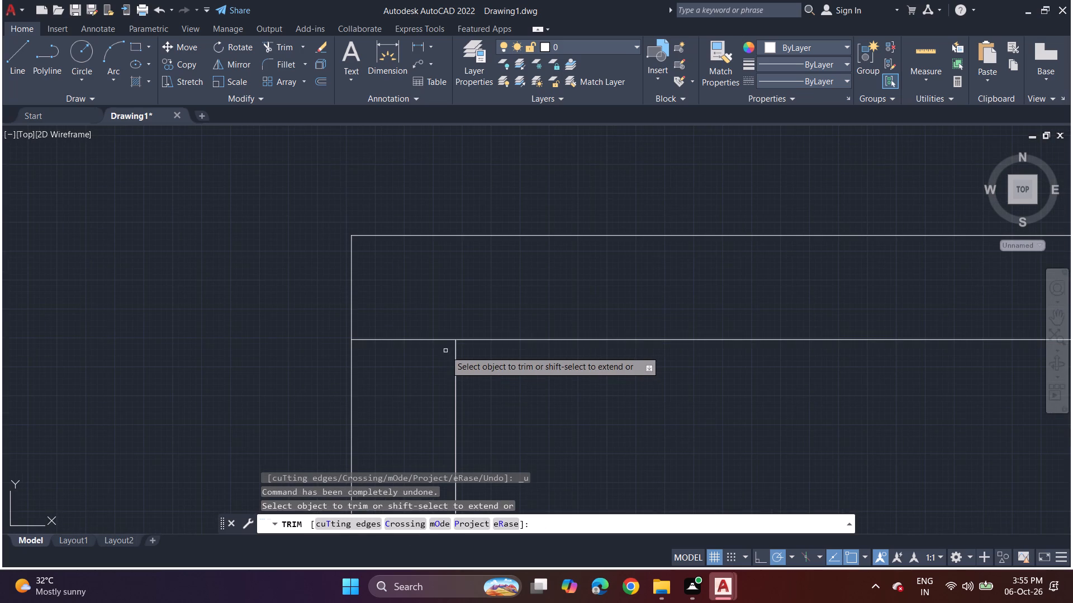
# Trim the top outer wall's inner line at the upper left corner and across the three partition junctions.
pyautogui.click(445, 338)
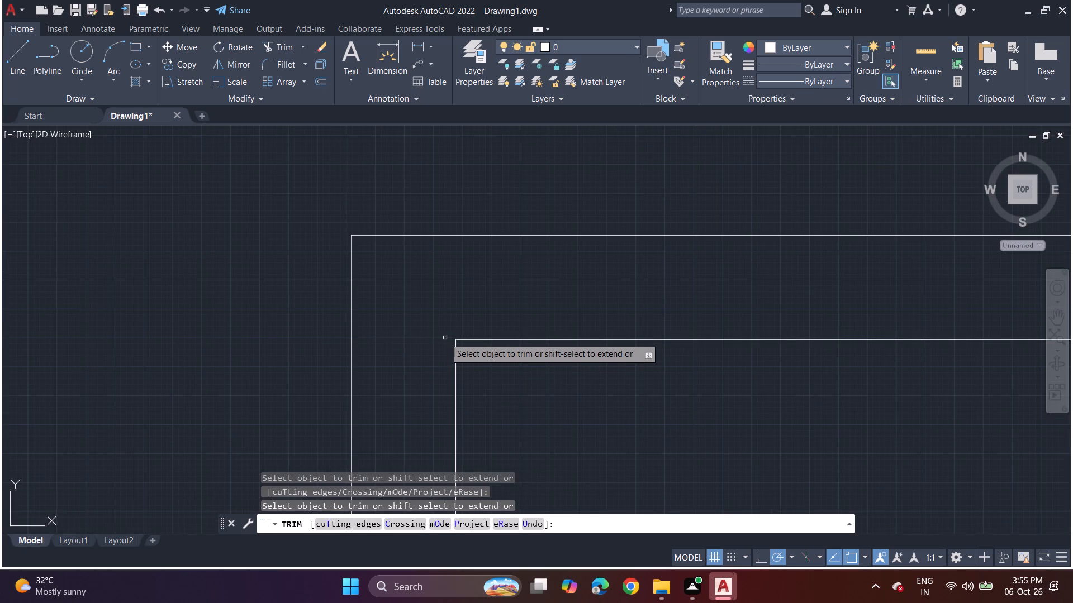
pyautogui.scroll(-3, 430, 380)
pyautogui.moveTo(455, 407); pyautogui.dragTo(171, 361, button='middle')
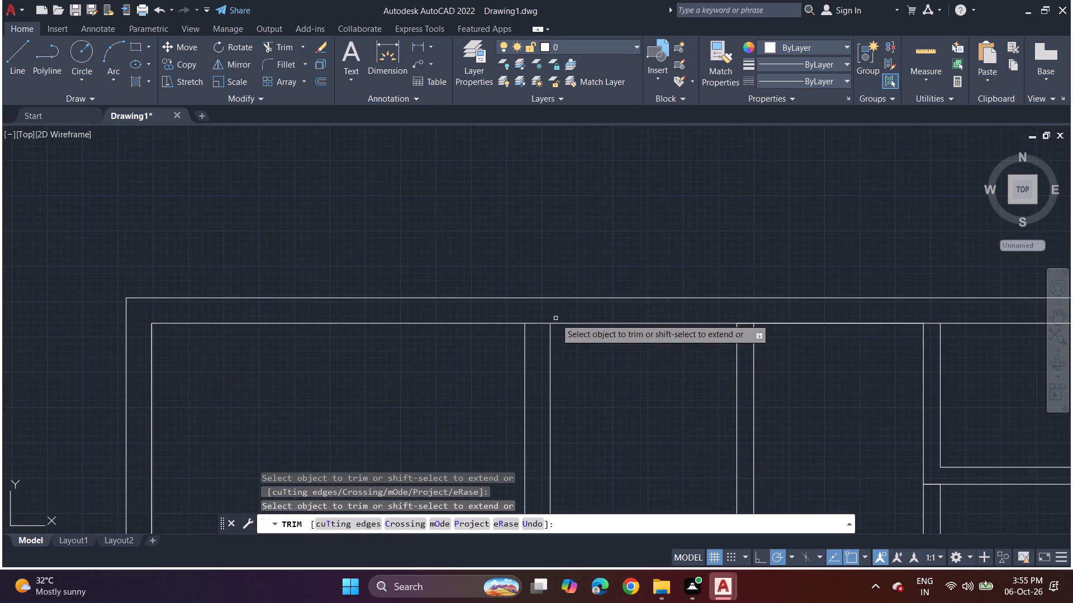
pyautogui.moveTo(539, 319); pyautogui.dragTo(539, 346)
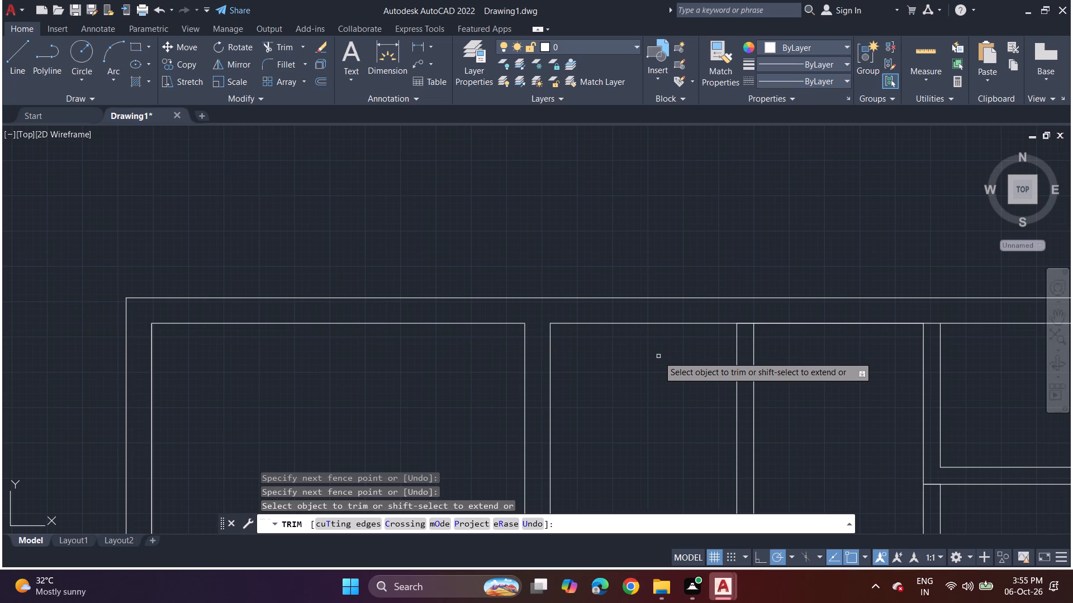
pyautogui.moveTo(676, 314); pyautogui.dragTo(378, 341, button='middle')
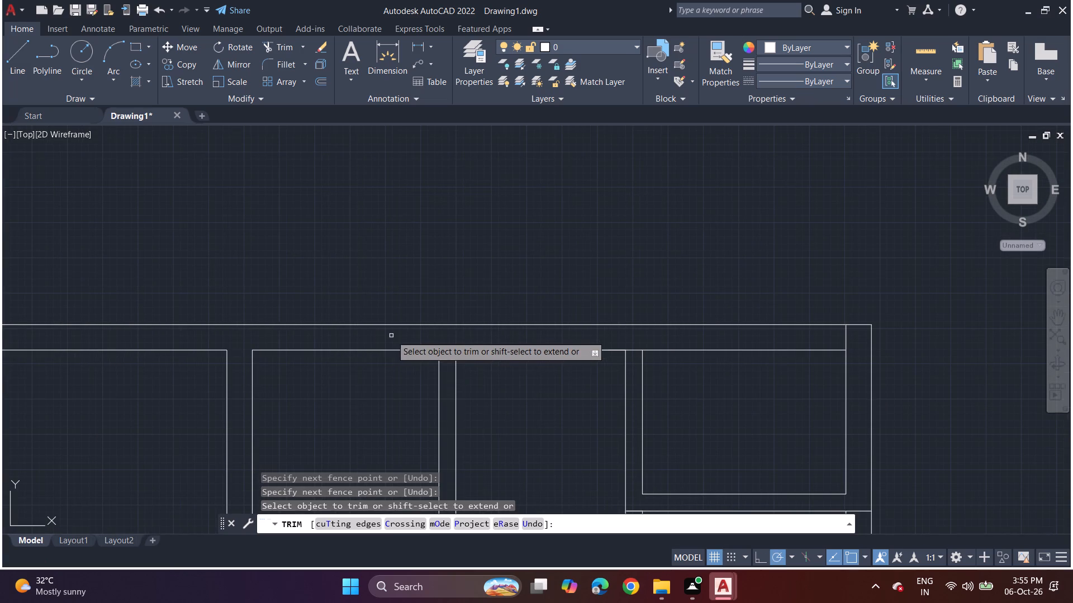
pyautogui.scroll(2, 402, 347)
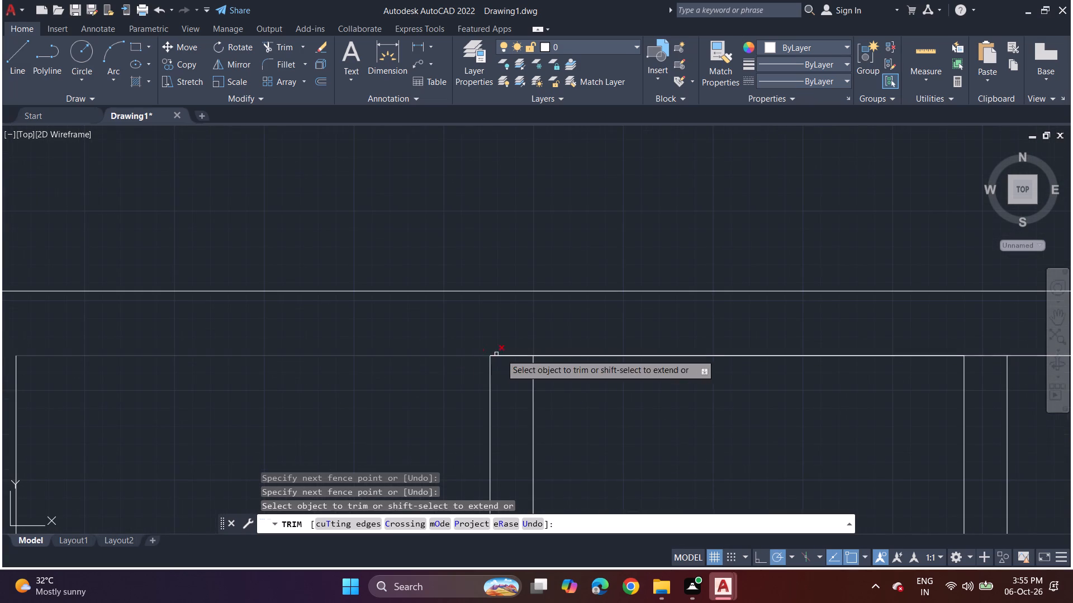
pyautogui.moveTo(519, 341); pyautogui.dragTo(512, 371)
pyautogui.scroll(-2, 526, 384)
pyautogui.moveTo(661, 394); pyautogui.dragTo(495, 399, button='middle')
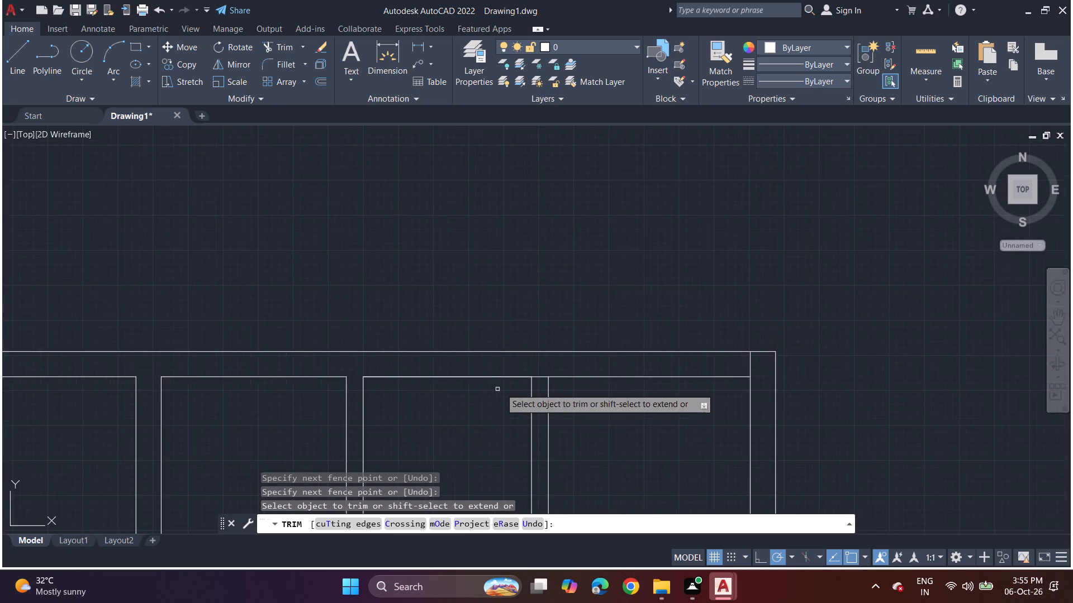
pyautogui.scroll(2, 506, 385)
pyautogui.moveTo(581, 351); pyautogui.dragTo(583, 387)
# Trim the right outer wall's inner line back to the top wall's inner line at the upper right corner.
pyautogui.moveTo(553, 398); pyautogui.dragTo(77, 448, button='middle')
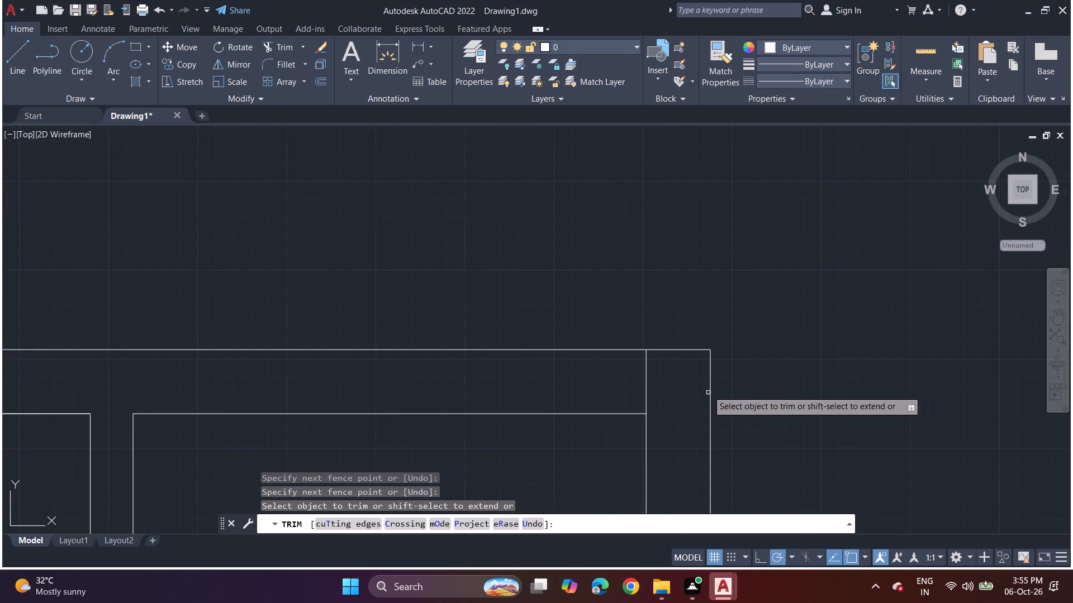
pyautogui.moveTo(648, 385); pyautogui.dragTo(619, 379)
pyautogui.scroll(-2, 594, 378)
pyautogui.moveTo(282, 435); pyautogui.dragTo(525, 368, button='middle')
pyautogui.scroll(-1, 594, 339)
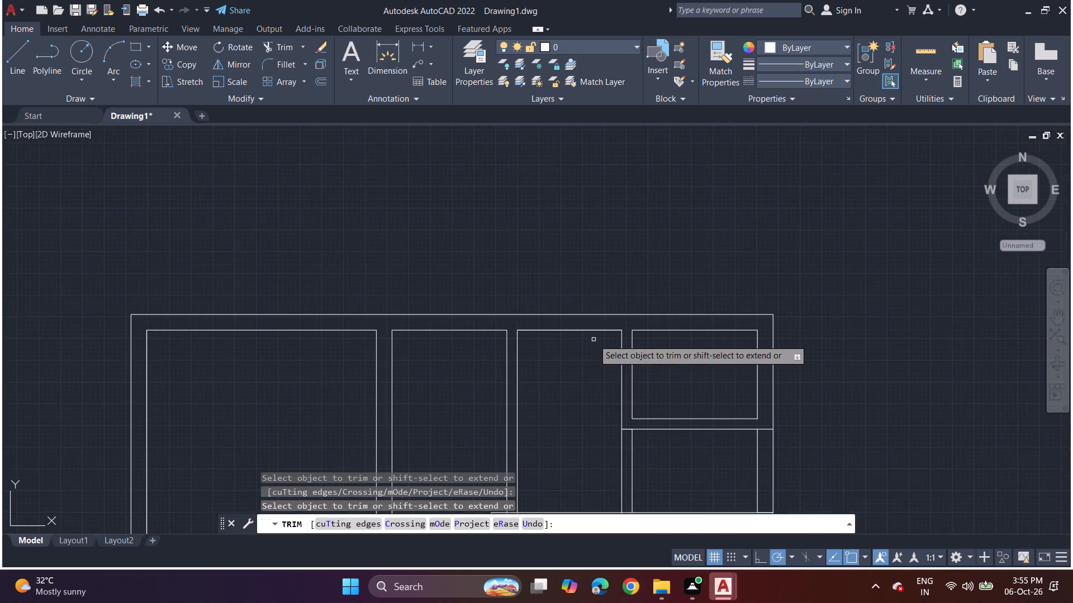
pyautogui.moveTo(464, 361); pyautogui.dragTo(550, 326, button='middle')
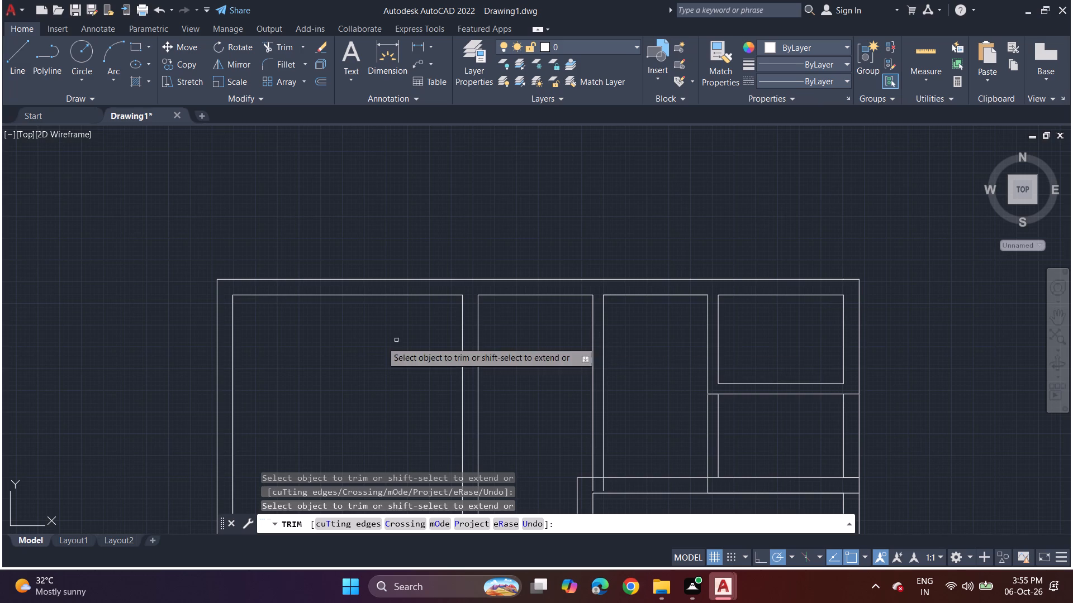
# Draw window jamb lines across the top outer wall of the upper-left room, starting 3'5" from its inner left corner and 4' apart.
pyautogui.scroll(-1, 383, 381)
pyautogui.moveTo(383, 381); pyautogui.dragTo(407, 284, button='middle')
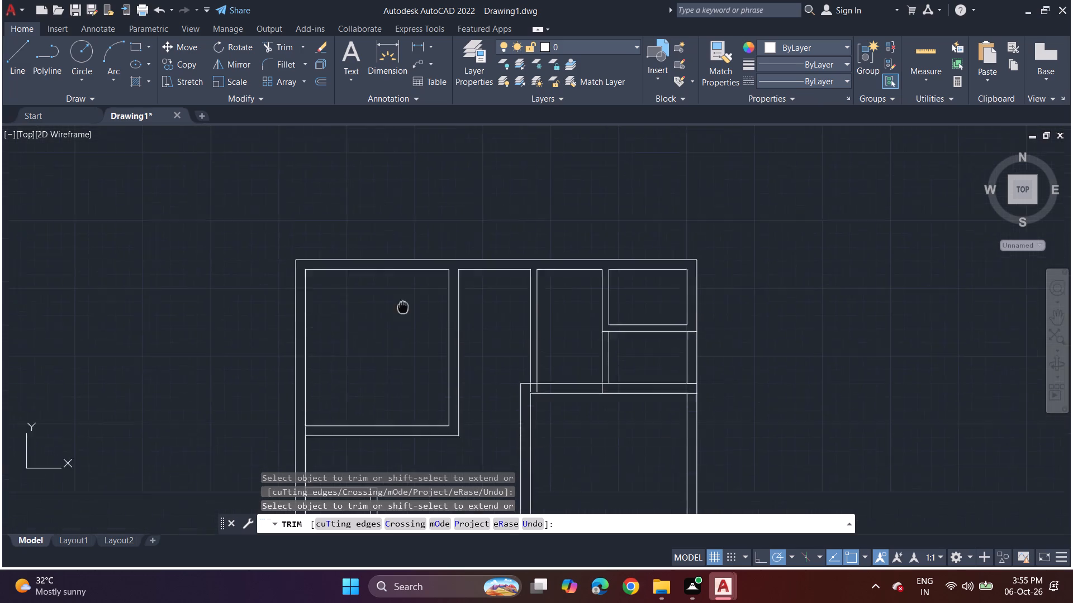
pyautogui.moveTo(407, 284); pyautogui.dragTo(415, 260, button='middle')
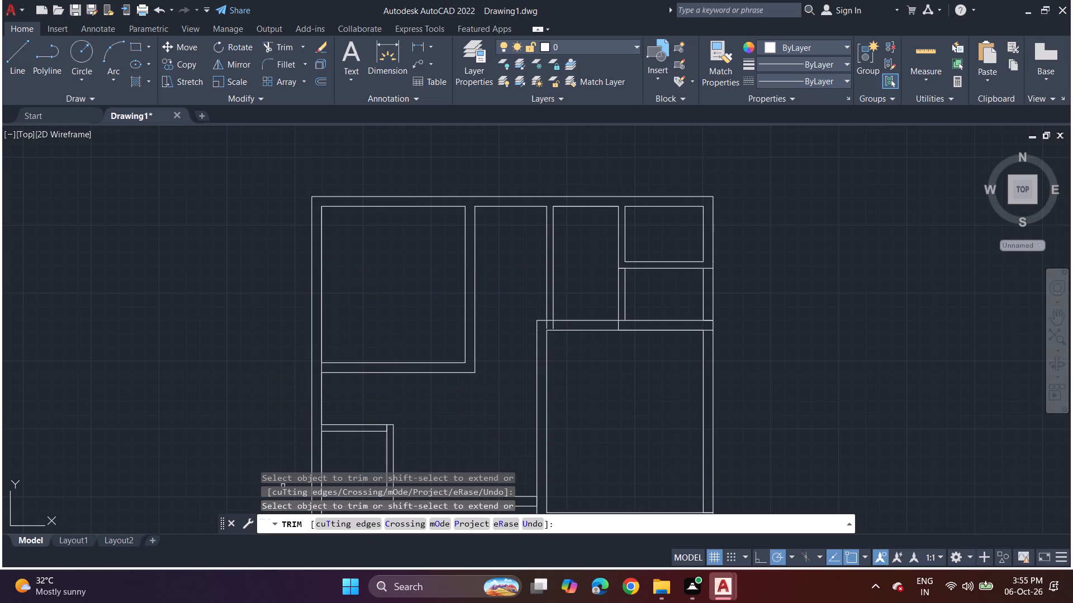
pyautogui.scroll(1, 301, 181)
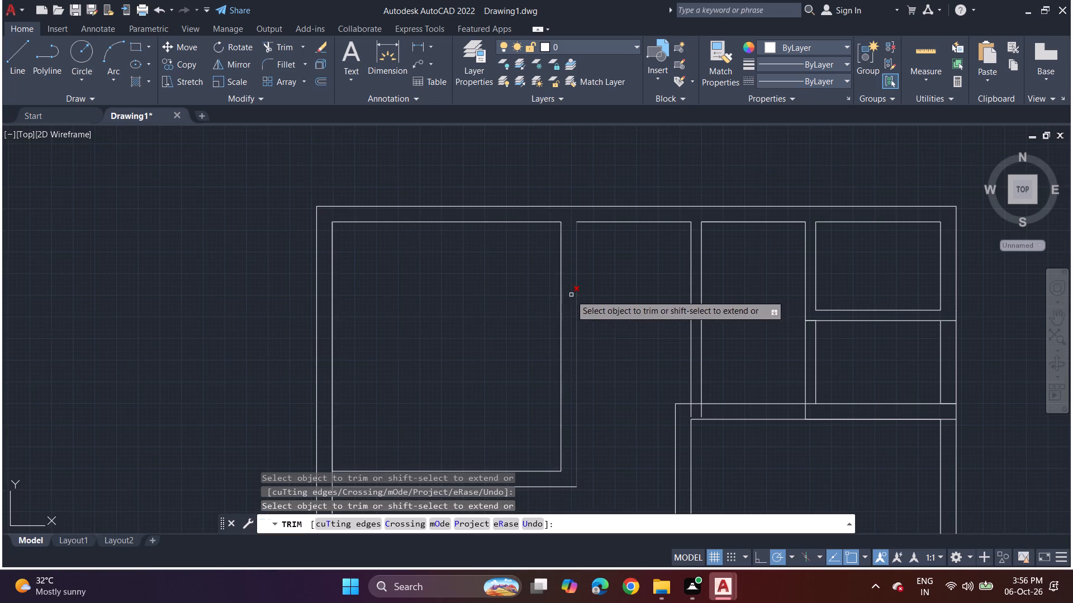
pyautogui.moveTo(805, 300); pyautogui.dragTo(694, 334, button='middle')
pyautogui.scroll(2, 316, 262)
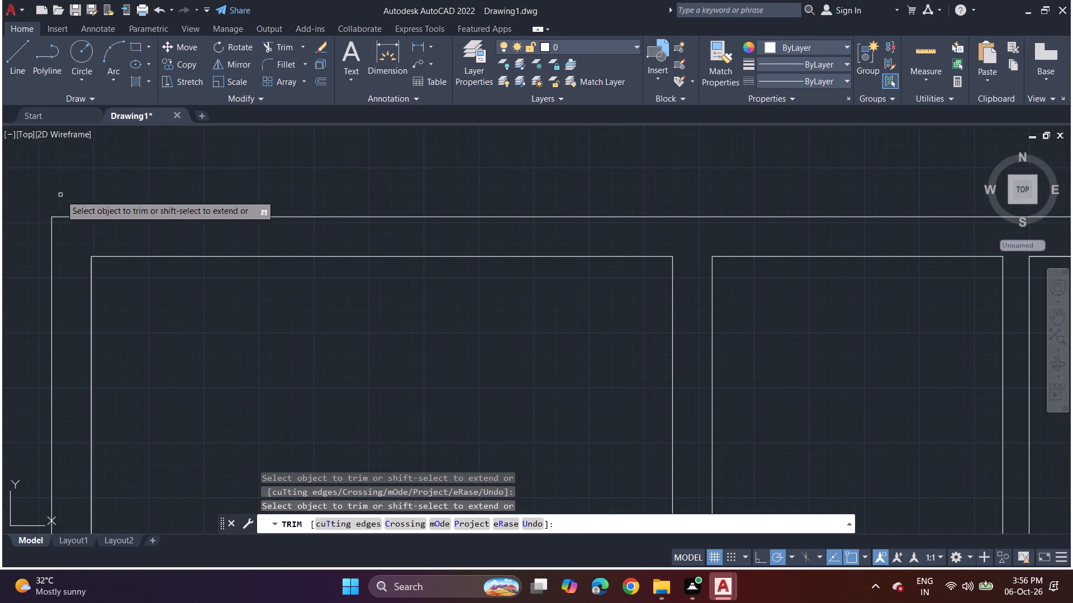
pyautogui.click(26, 47)
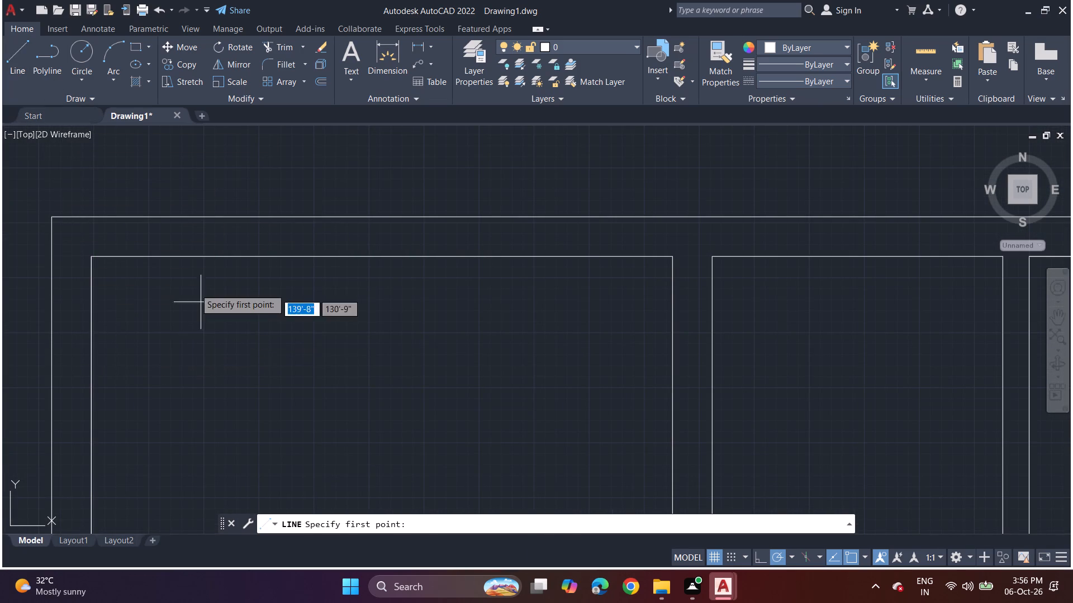
pyautogui.click(94, 256)
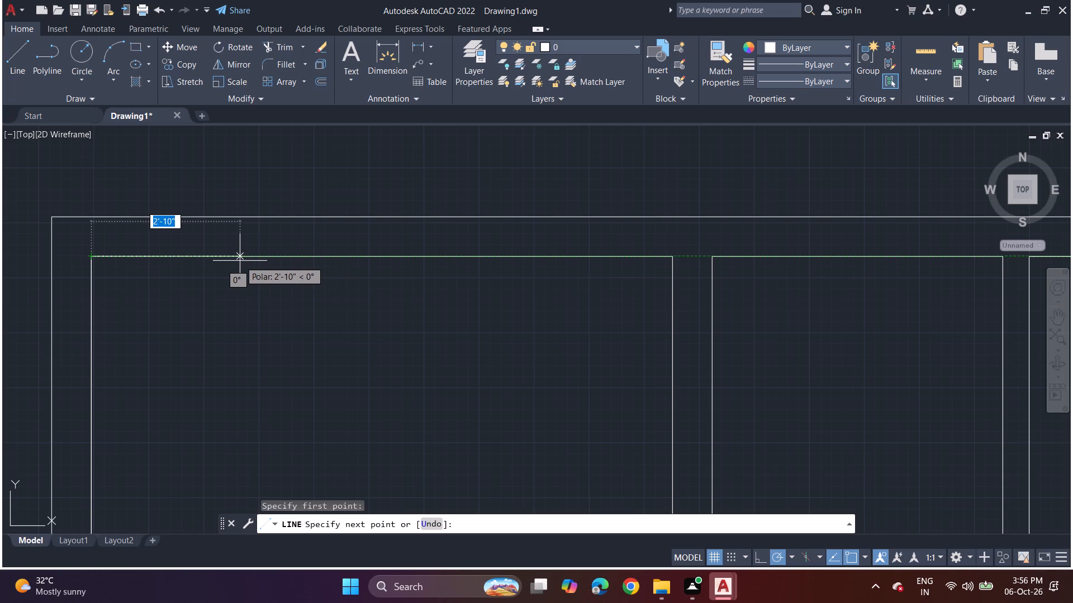
pyautogui.press('3')
pyautogui.write("'5")
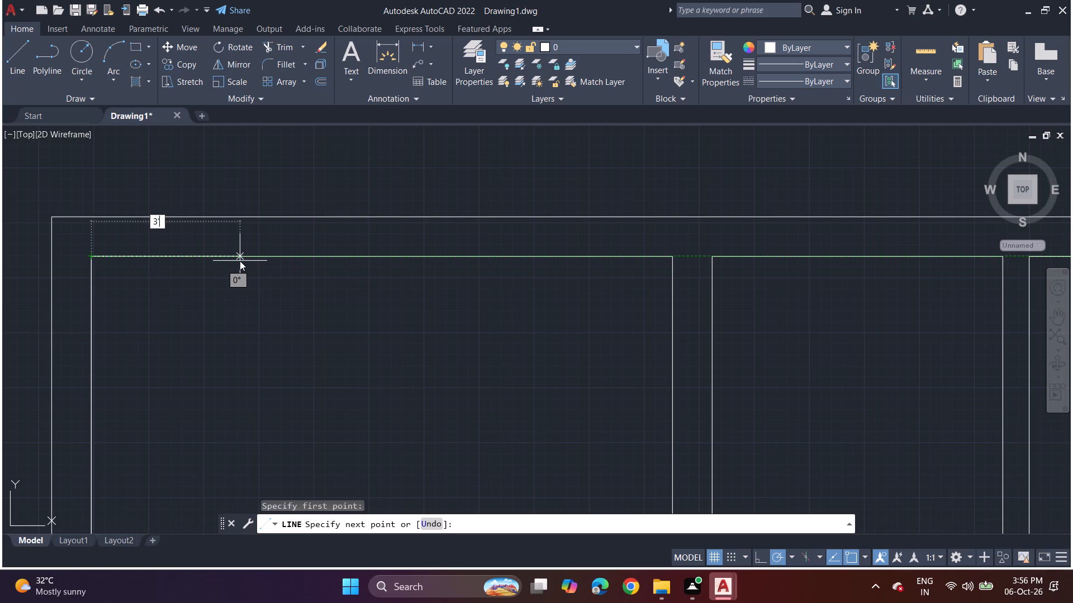
pyautogui.press('Return')
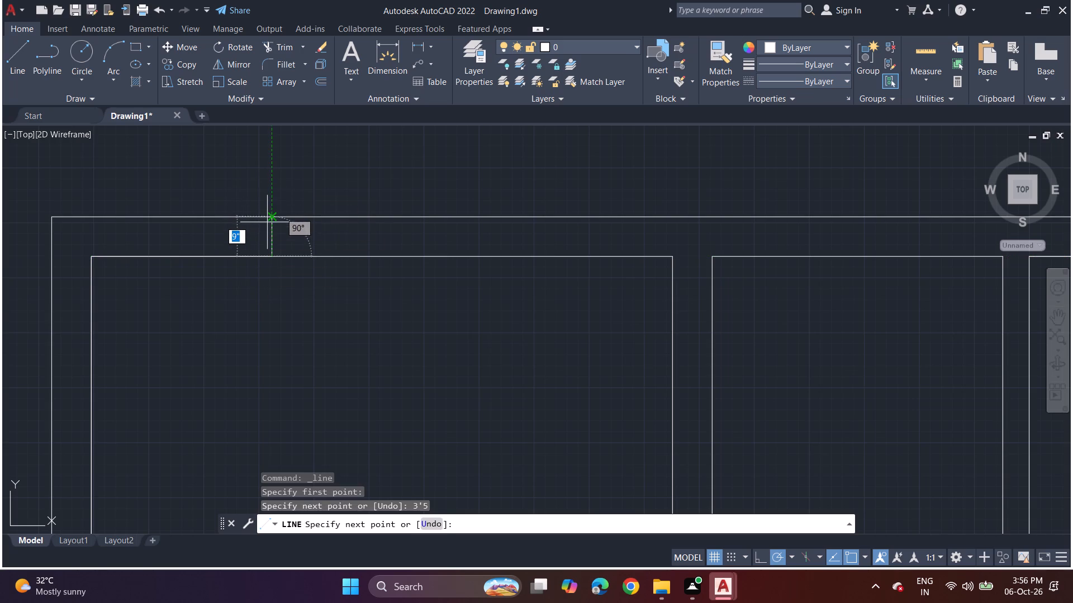
pyautogui.click(277, 216)
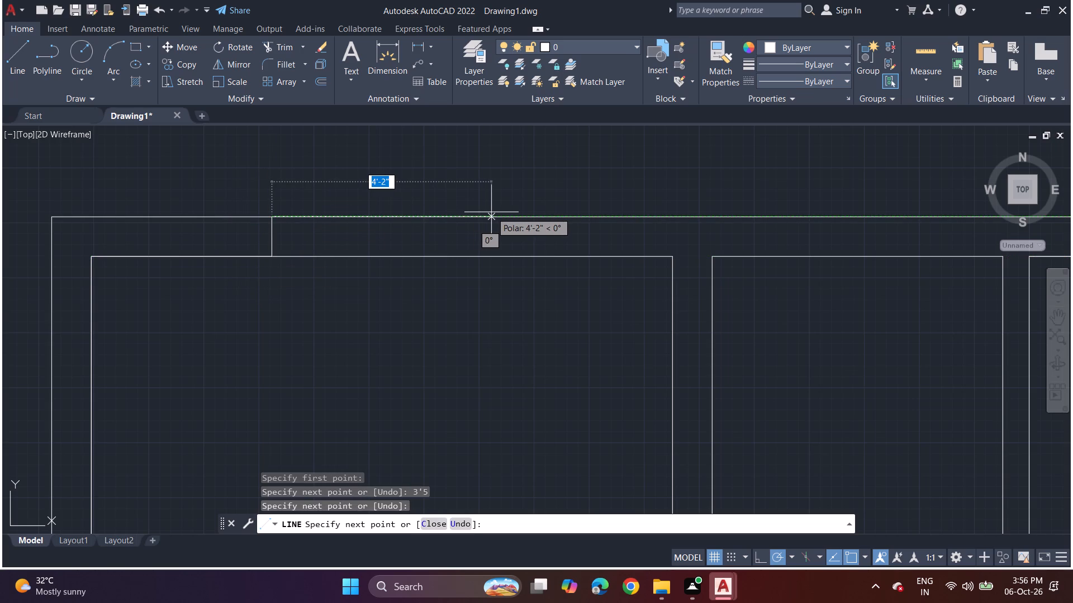
pyautogui.write("4'")
pyautogui.press('Return')
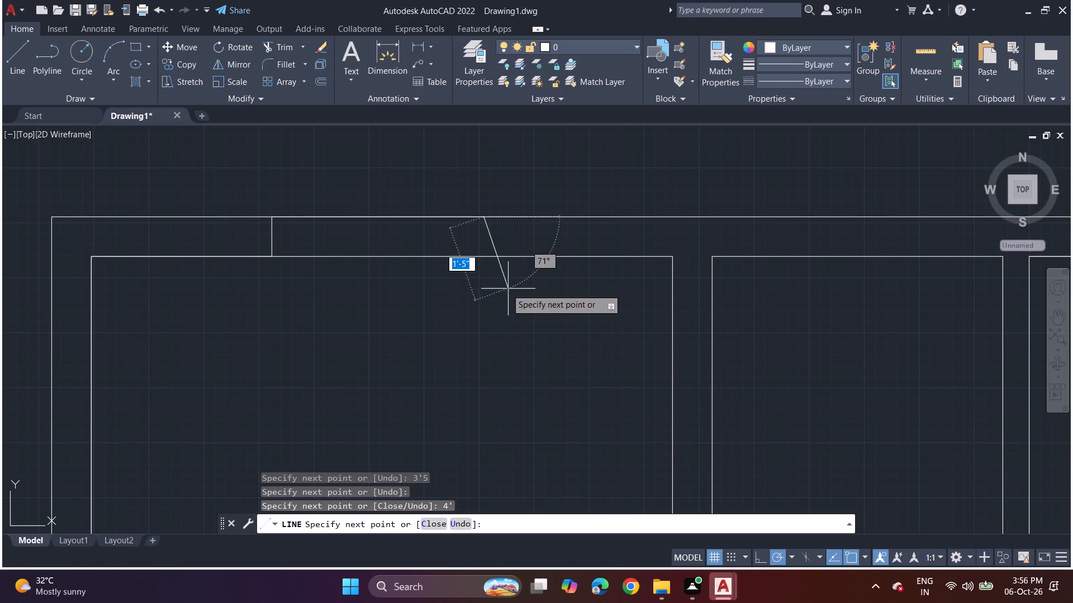
pyautogui.click(485, 260)
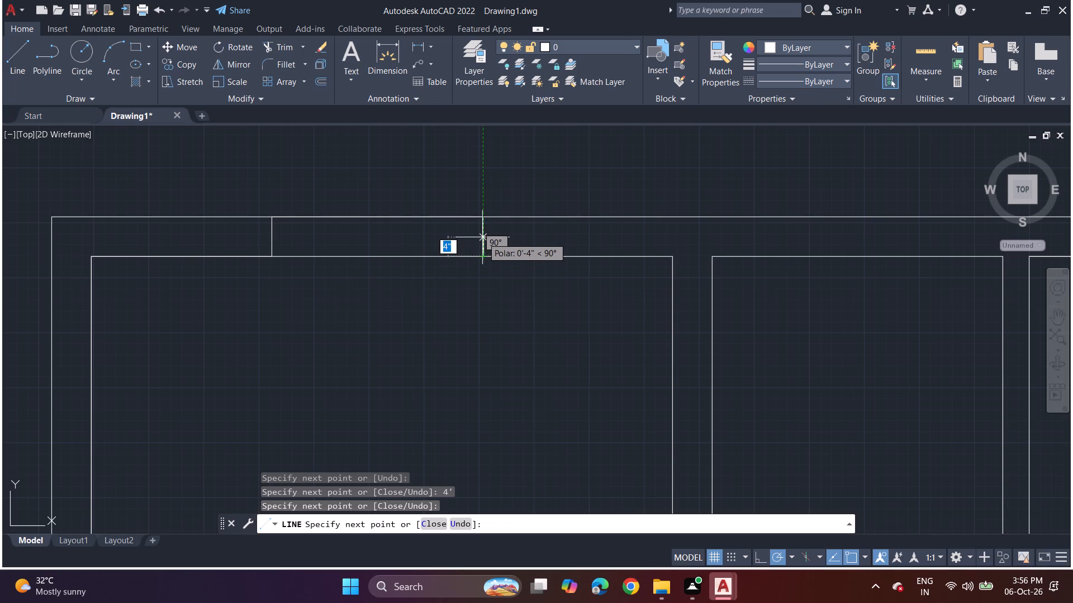
# Draw the window's glass line along the middle of the wall between the two jamb midpoints.
pyautogui.click(482, 237)
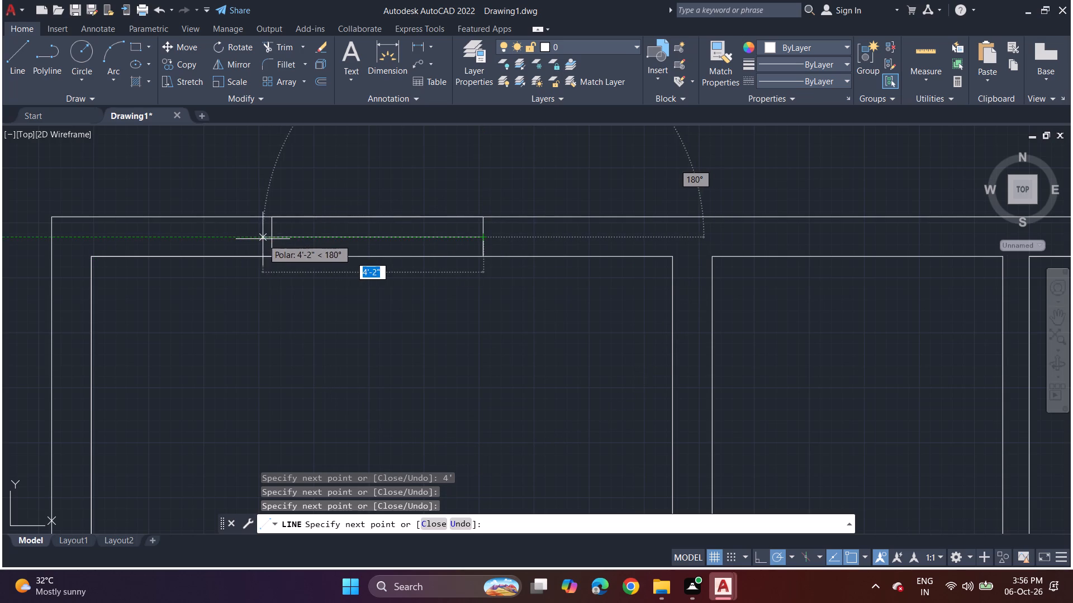
pyautogui.click(273, 235)
pyautogui.press('space')
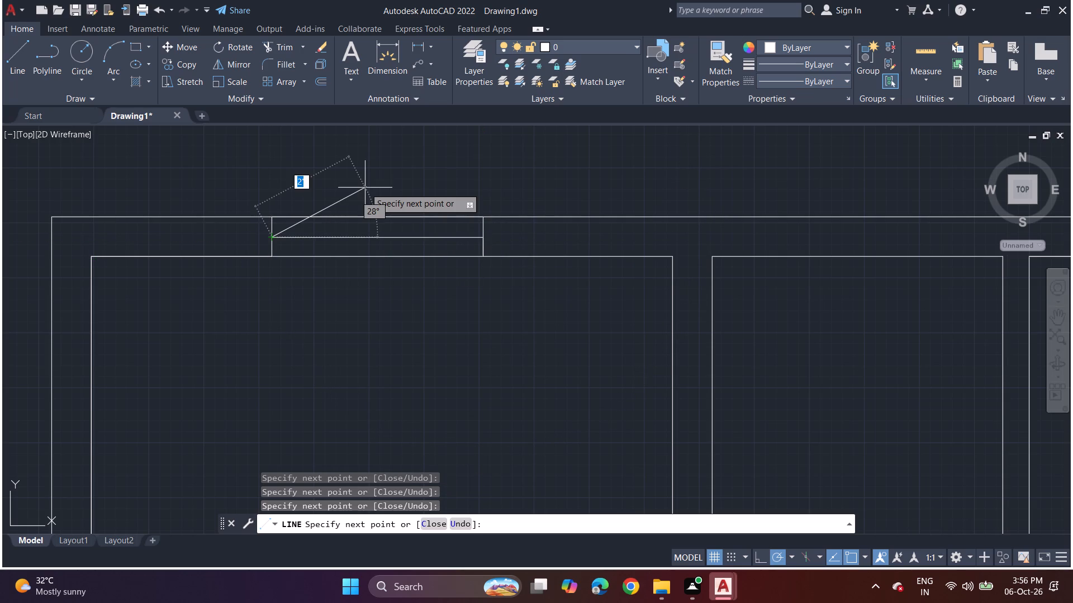
# Copy the window's three lines from the left jamb's lower end, placing a spare copy just above the top outer wall.
pyautogui.scroll(-1, 369, 272)
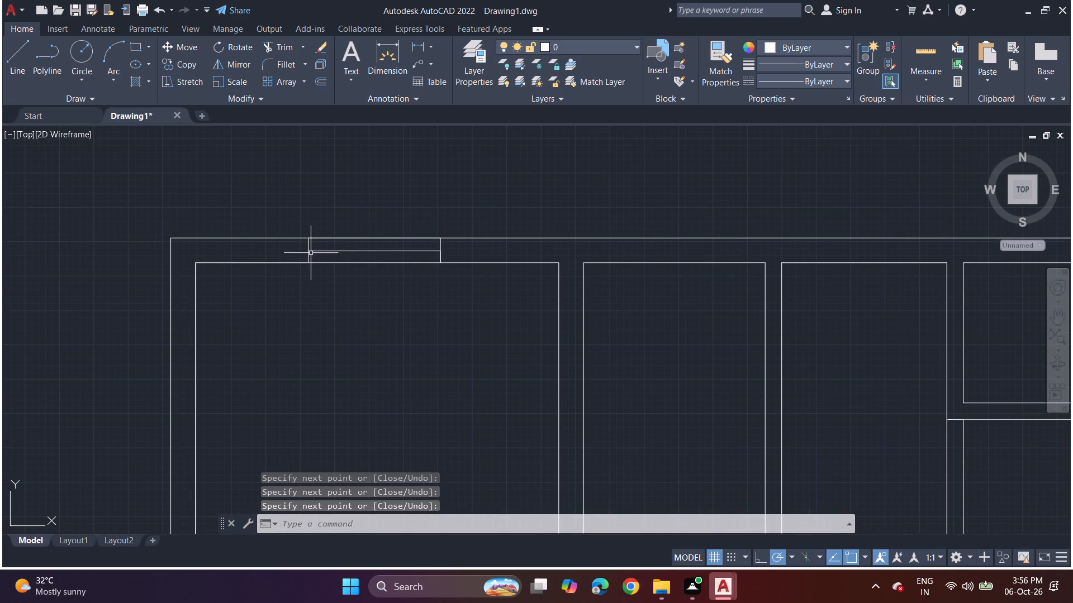
pyautogui.click(310, 251)
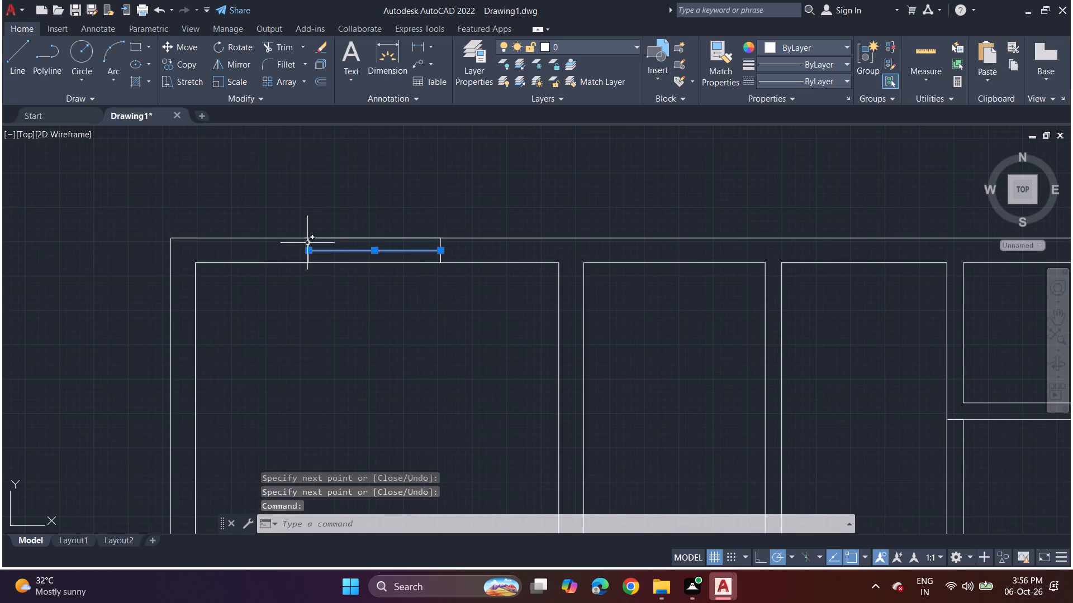
pyautogui.click(307, 243)
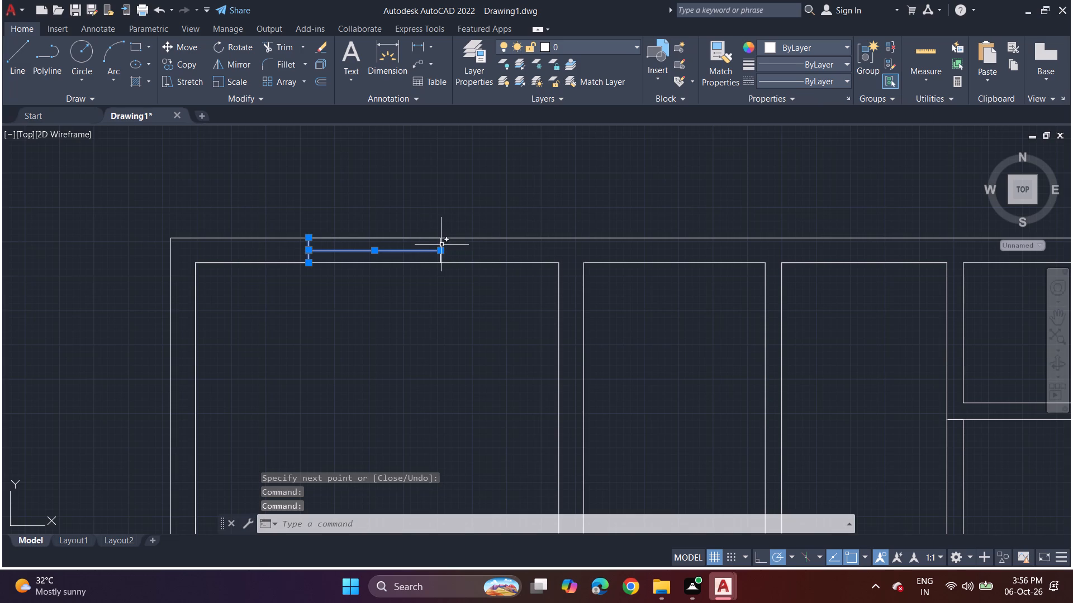
pyautogui.click(441, 242)
pyautogui.press('c')
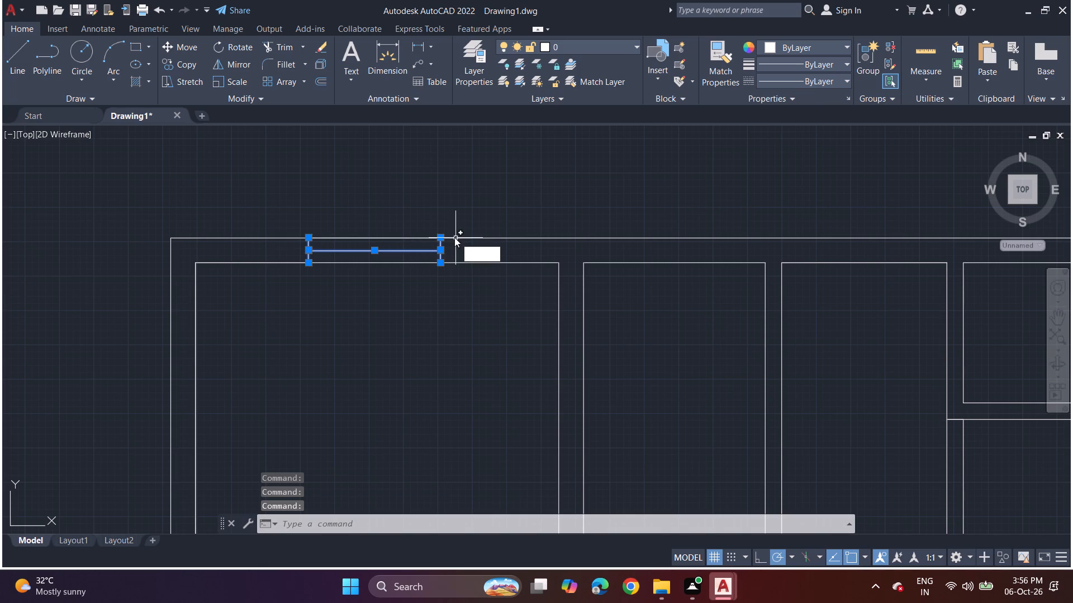
pyautogui.press('o')
pyautogui.press('p')
pyautogui.click(482, 270)
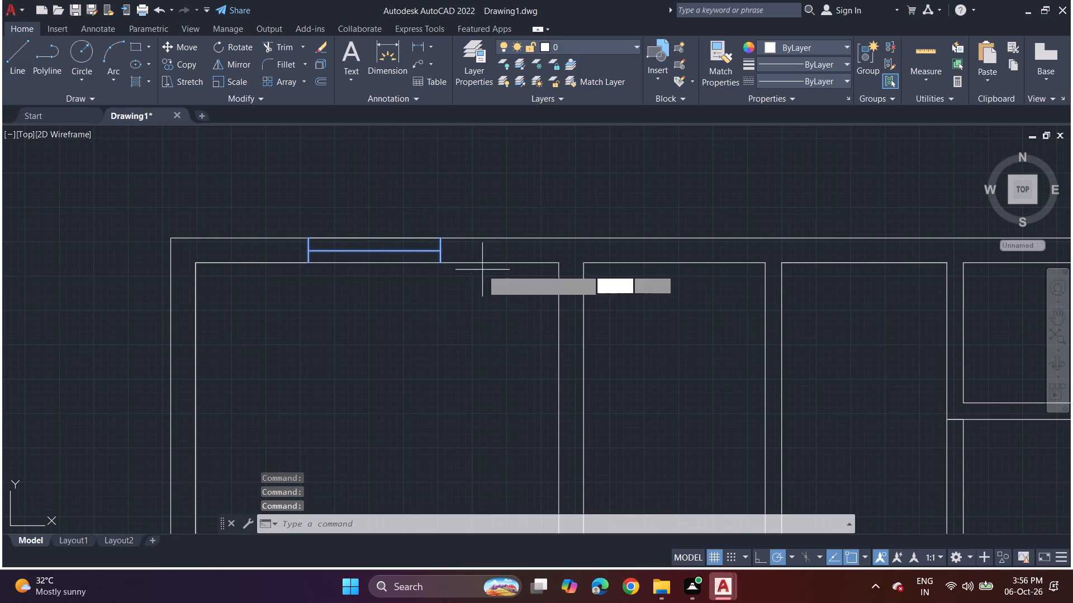
pyautogui.click(315, 262)
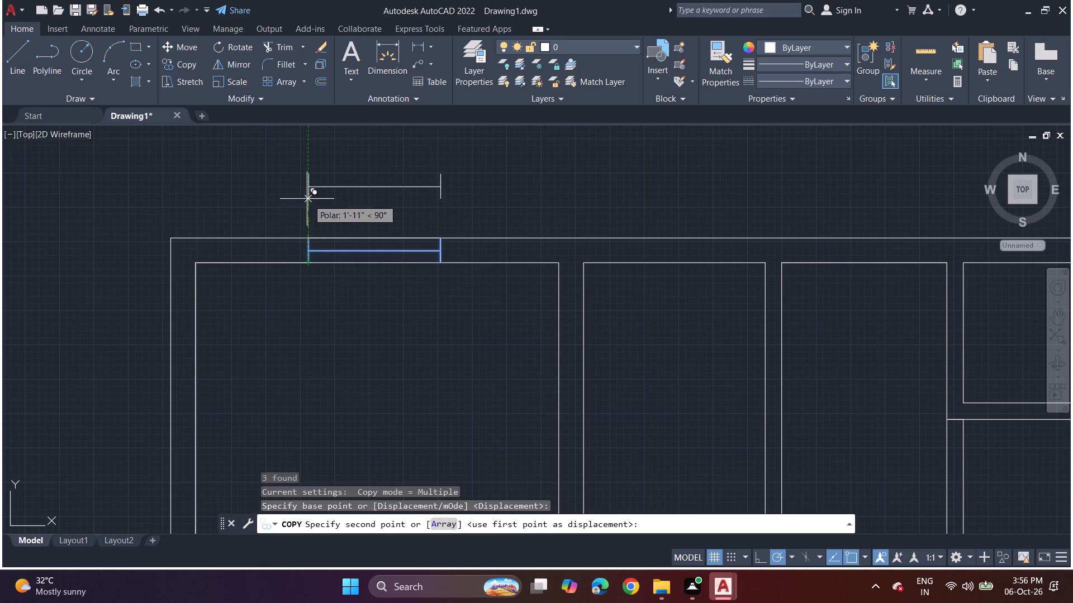
pyautogui.click(254, 157)
# Place another window copy in the top wall of the narrow third room, about 14'-10" right of the original.
pyautogui.scroll(-3, 345, 233)
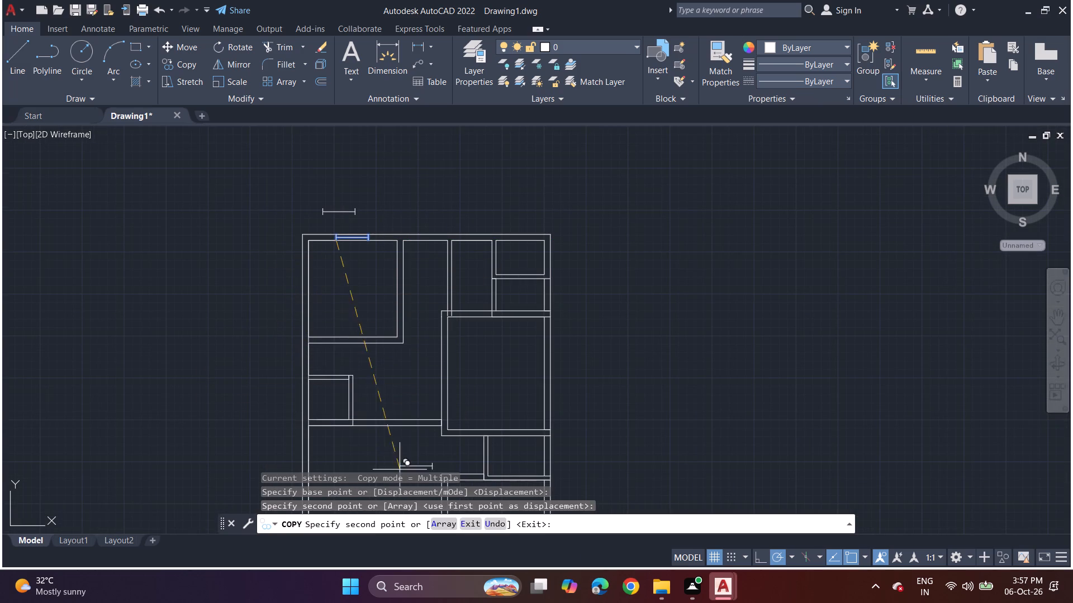
pyautogui.moveTo(411, 462); pyautogui.dragTo(428, 230, button='middle')
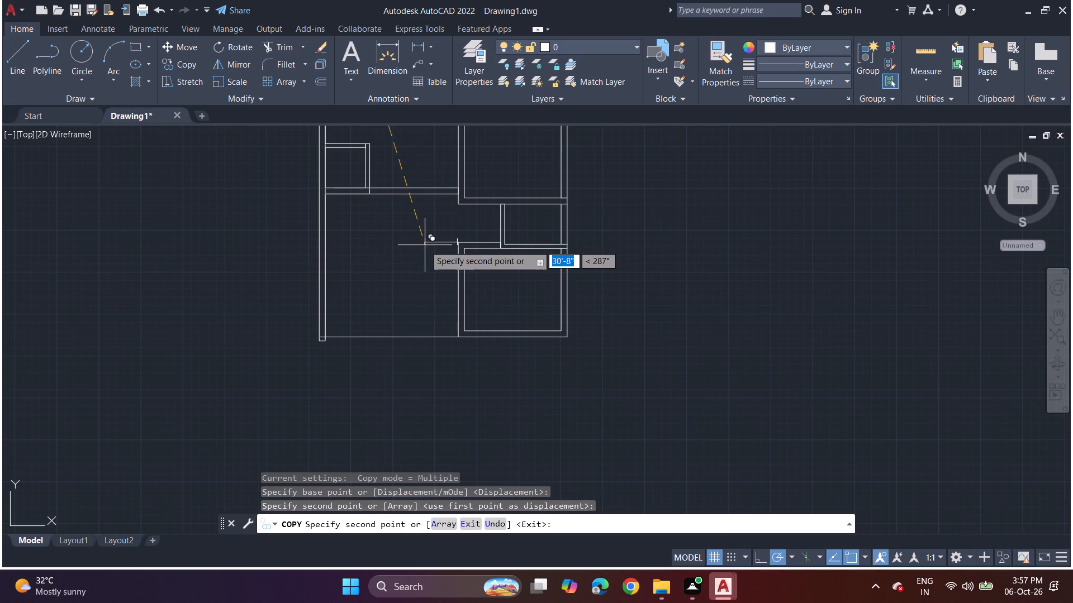
pyautogui.moveTo(425, 245); pyautogui.dragTo(359, 448, button='middle')
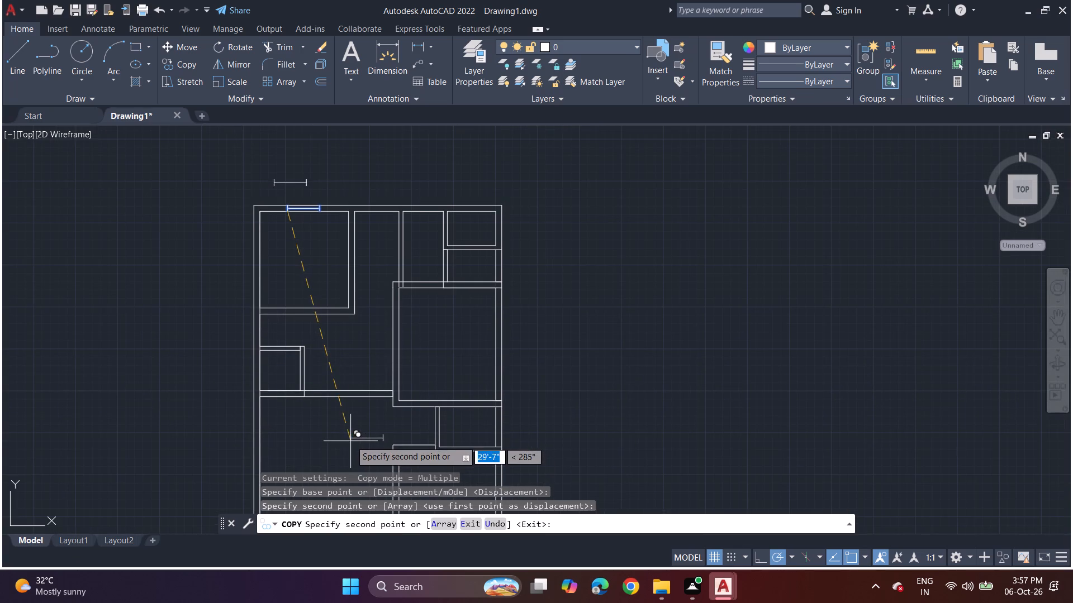
pyautogui.scroll(3, 400, 223)
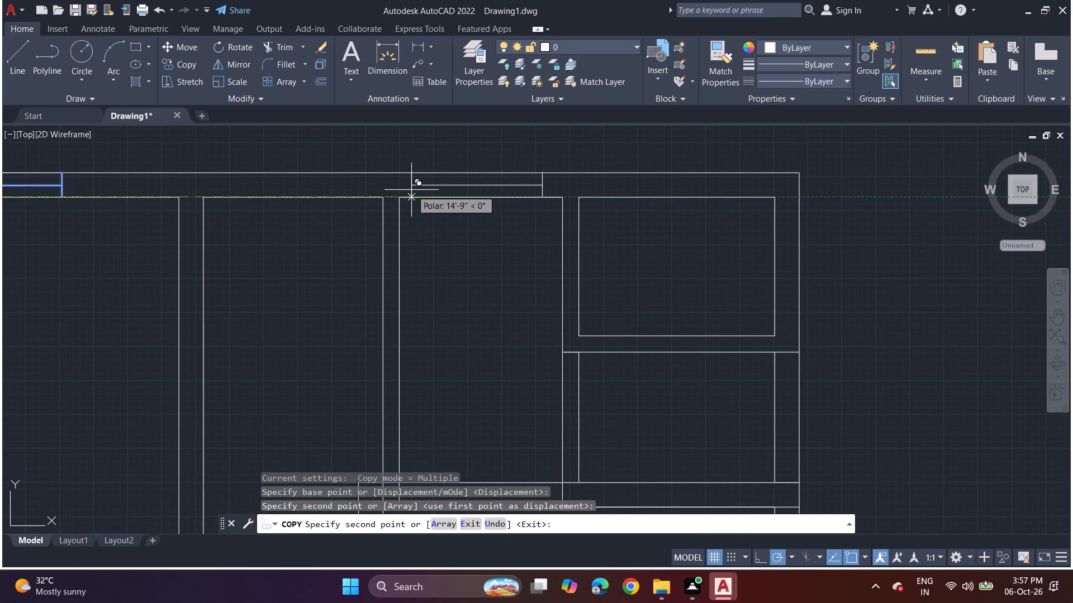
pyautogui.click(416, 192)
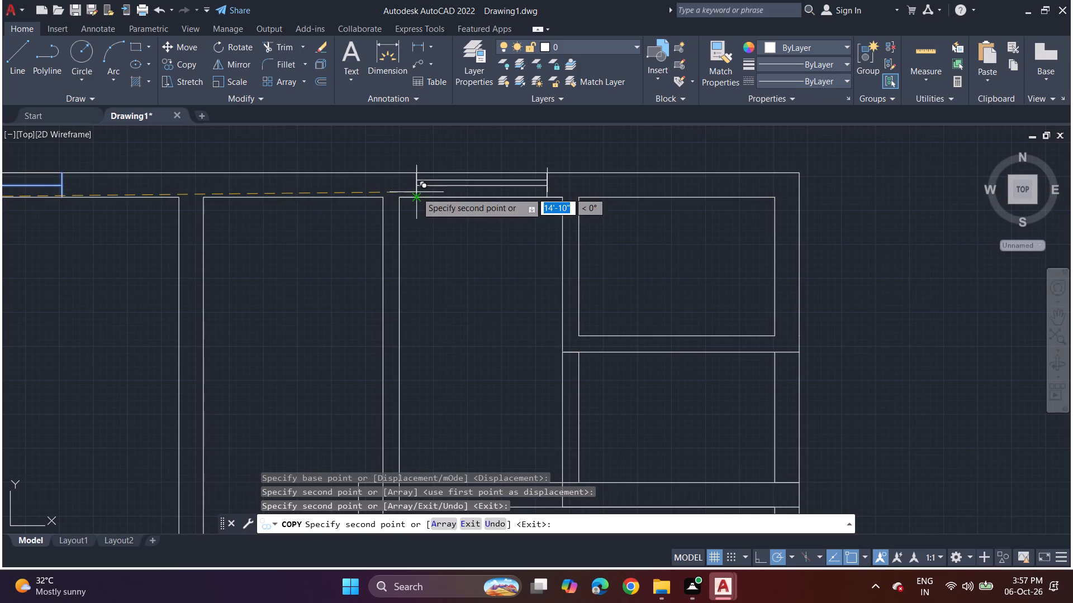
# Place a window copy in the bottom outer wall of the lower-right room and finish copying.
pyautogui.moveTo(500, 432); pyautogui.dragTo(500, 424, button='middle')
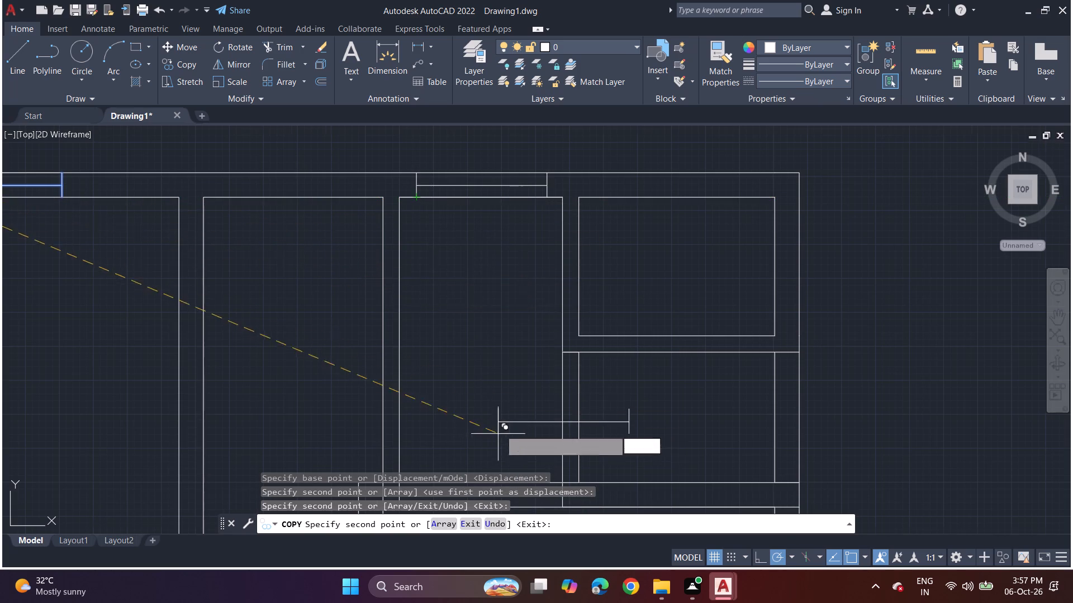
pyautogui.moveTo(500, 424); pyautogui.dragTo(421, 65, button='middle')
pyautogui.moveTo(459, 277); pyautogui.dragTo(494, 68, button='middle')
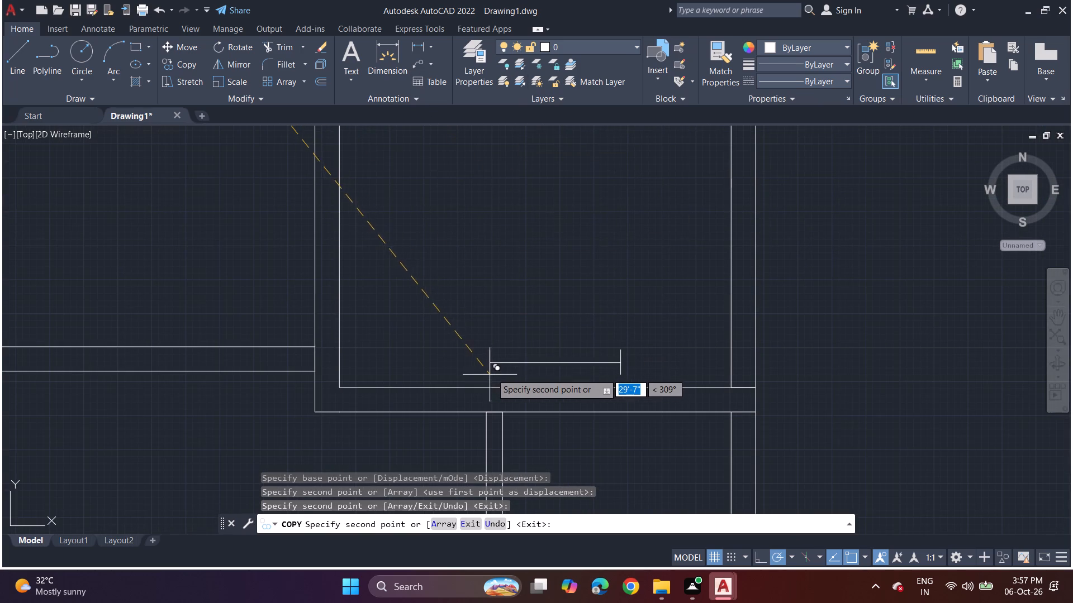
pyautogui.moveTo(495, 372); pyautogui.dragTo(514, 46, button='middle')
pyautogui.moveTo(492, 231); pyautogui.dragTo(492, 93, button='middle')
pyautogui.moveTo(500, 320); pyautogui.dragTo(487, 155, button='middle')
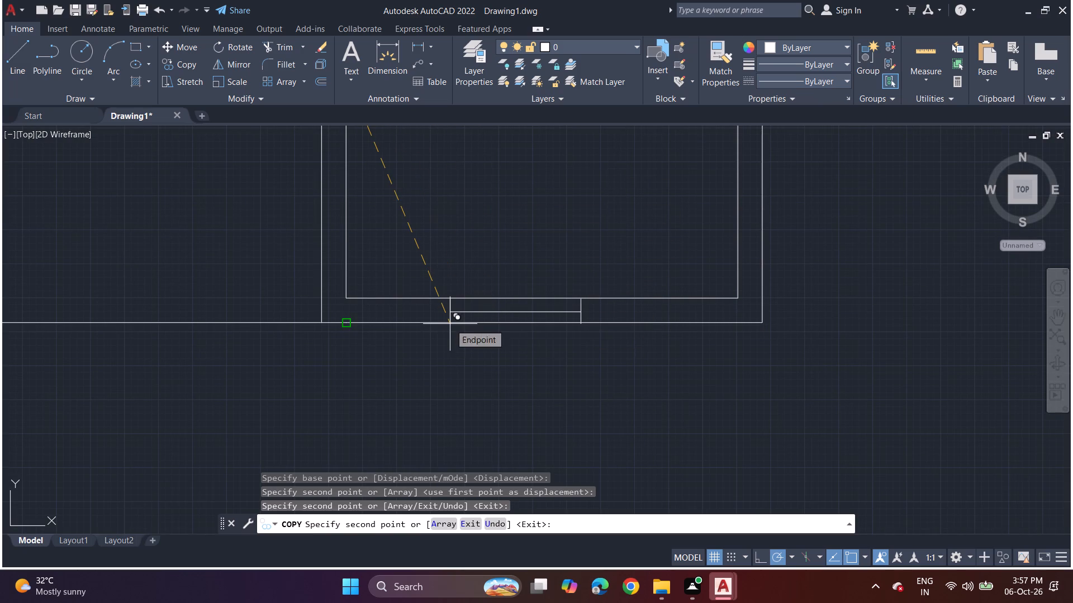
pyautogui.click(449, 323)
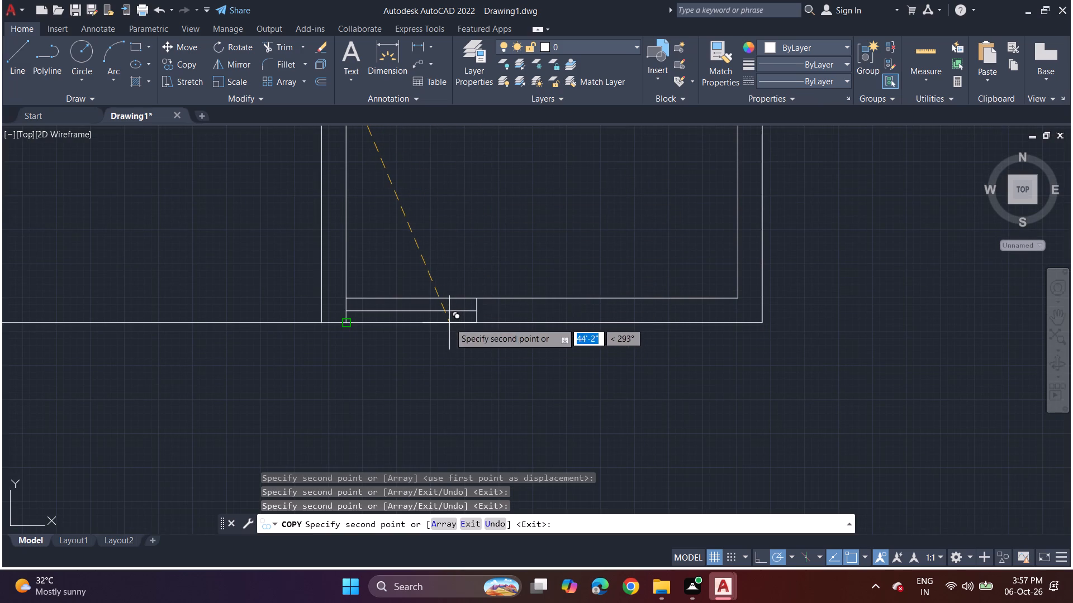
pyautogui.press('space')
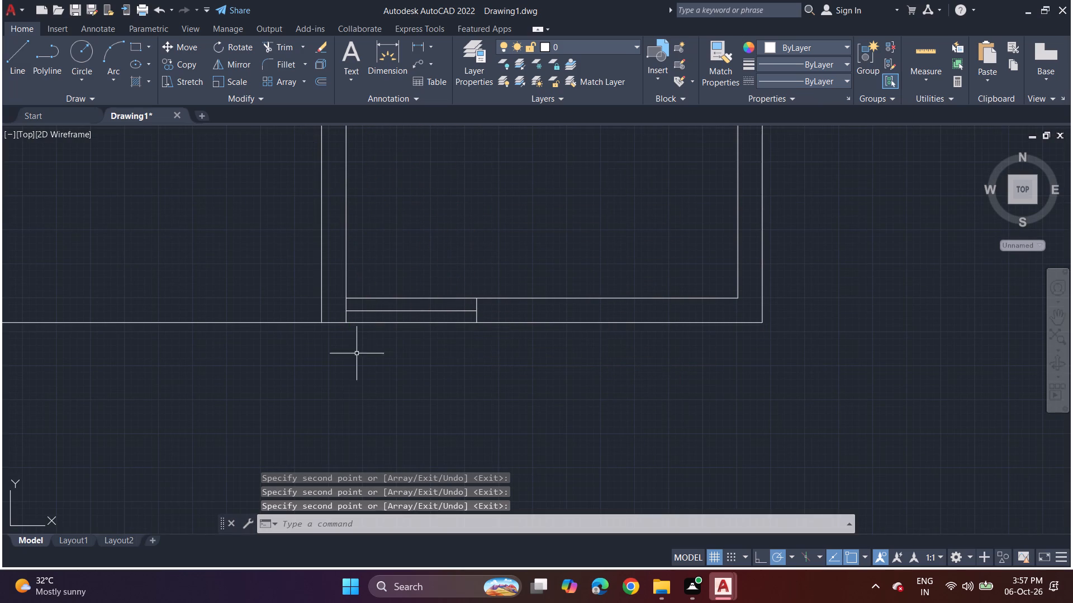
# Move the lower-right room's window from the inner left corner along the bottom wall to near the wall's middle.
pyautogui.click(348, 319)
pyautogui.click(354, 310)
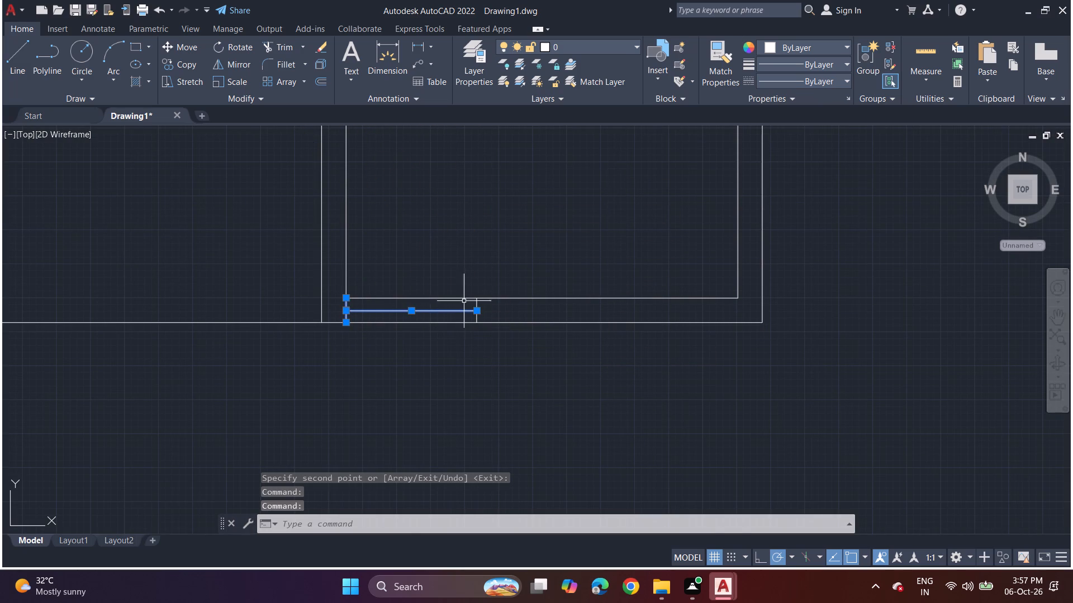
pyautogui.click(479, 305)
pyautogui.click(474, 301)
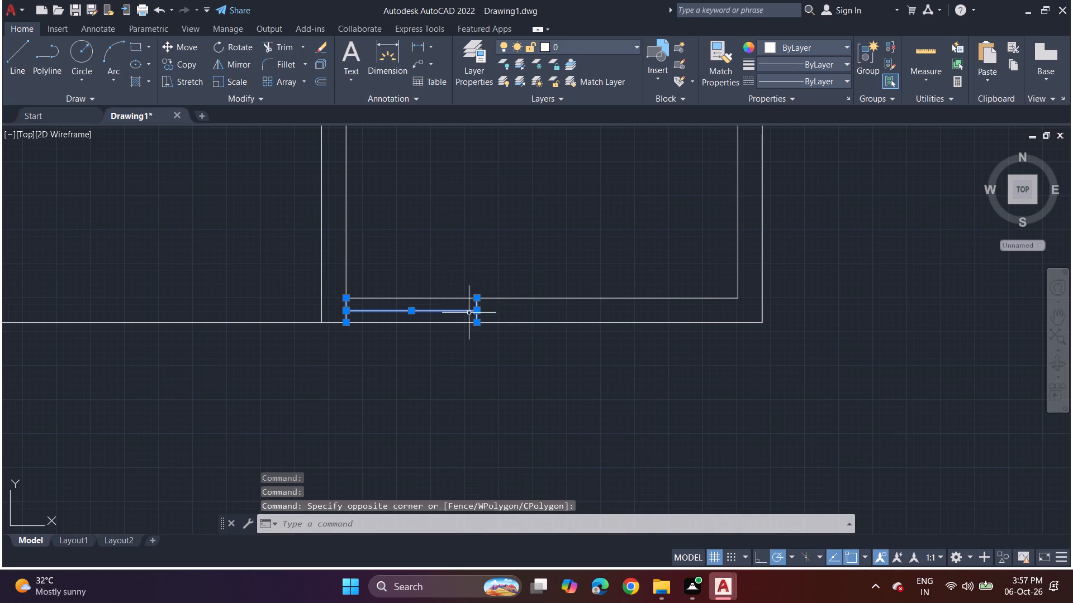
pyautogui.press('m')
pyautogui.press('o')
pyautogui.press('v')
pyautogui.press('e')
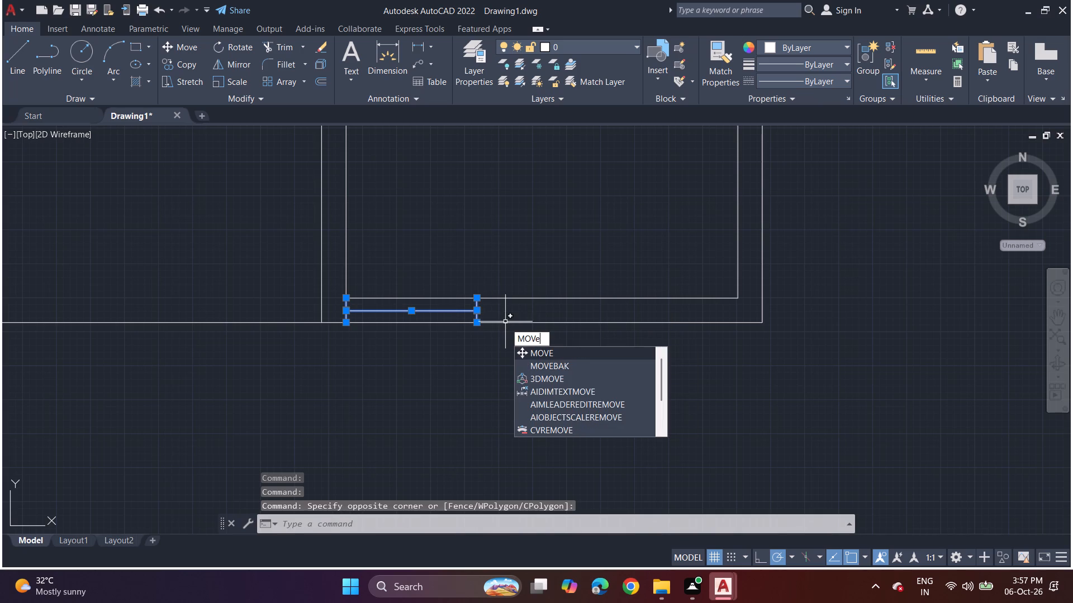
pyautogui.click(542, 348)
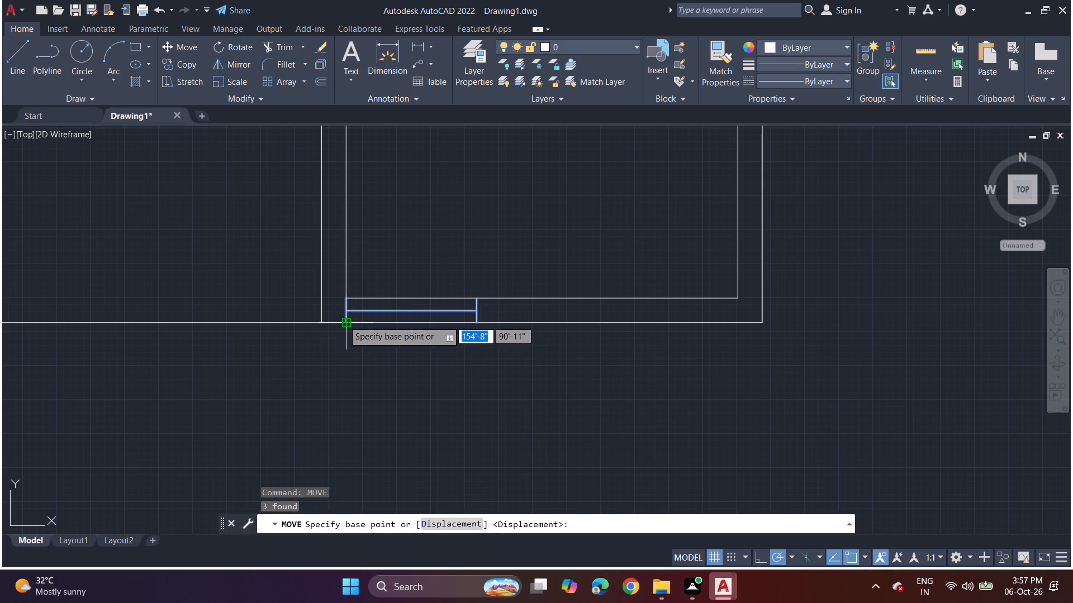
pyautogui.click(343, 320)
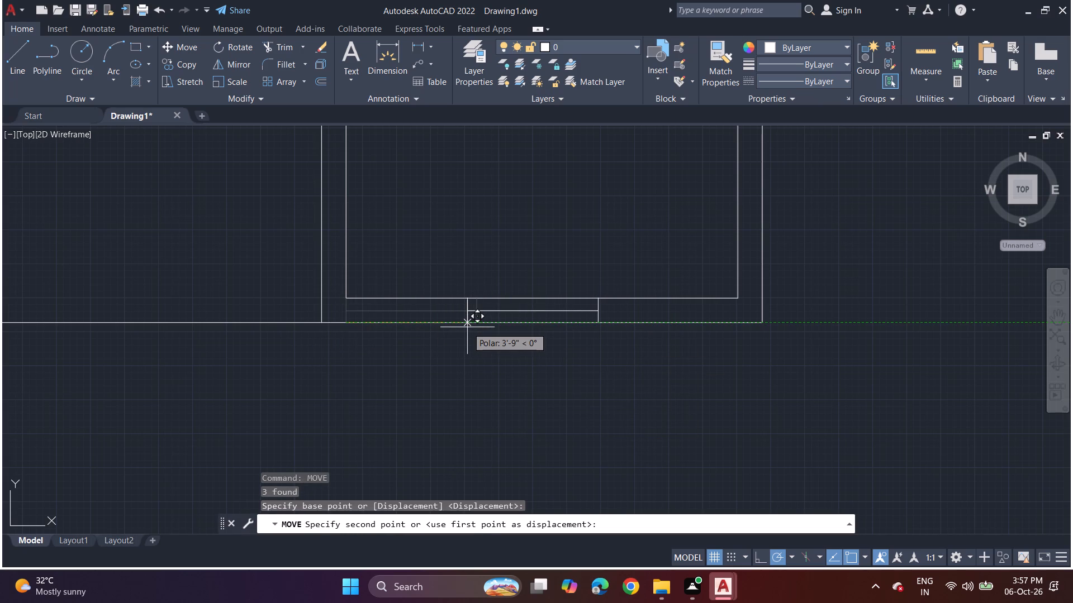
pyautogui.click(447, 322)
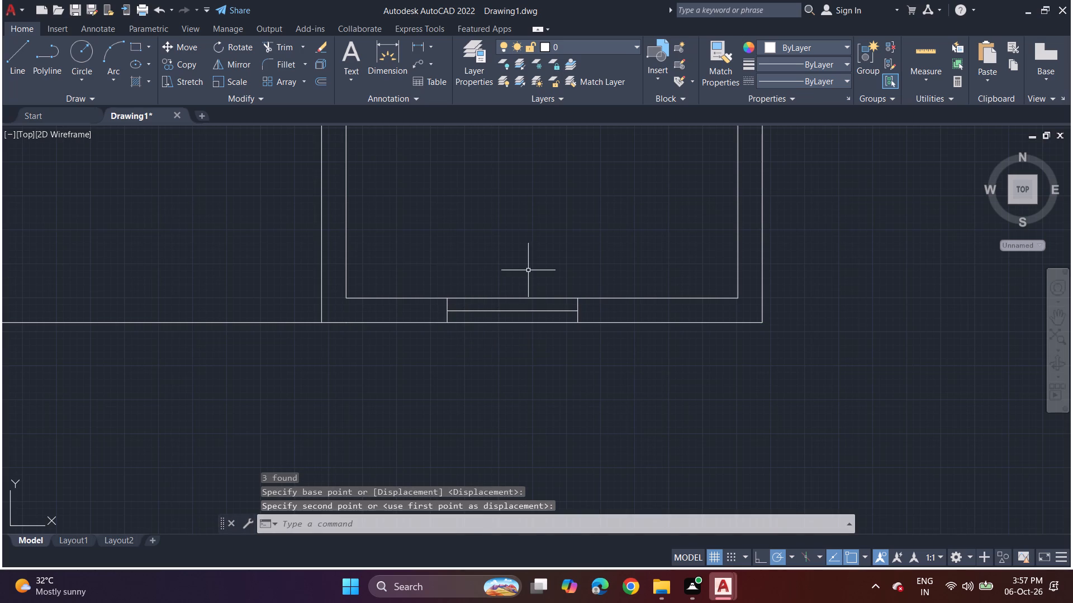
# Move the spare window copy above the top wall to the lower-left room's bottom wall, against the lower-right room's partition.
pyautogui.press('space')
pyautogui.scroll(-3, 426, 350)
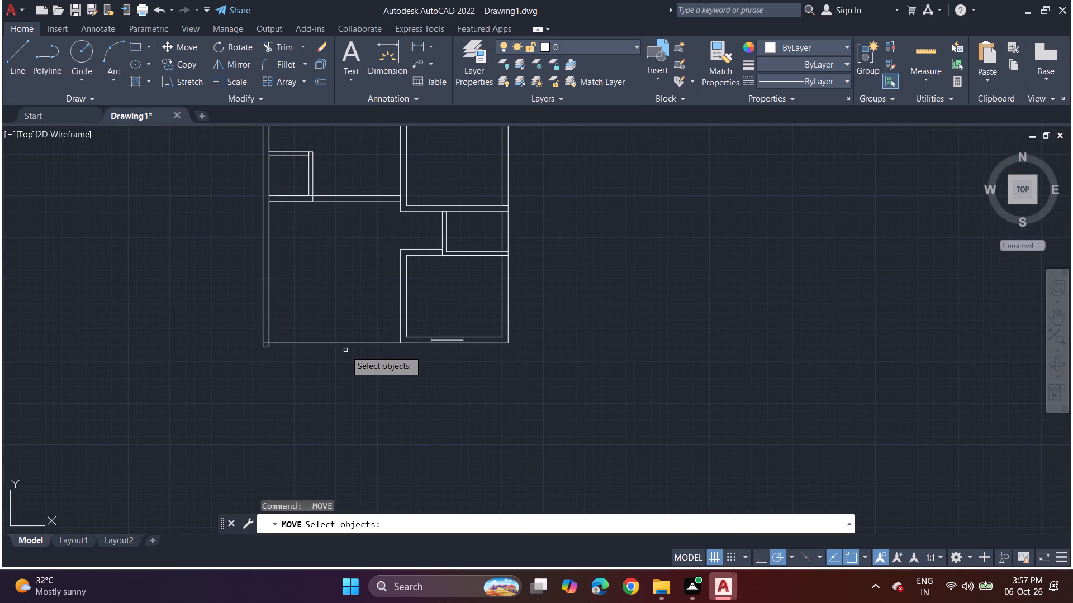
pyautogui.moveTo(248, 258); pyautogui.dragTo(258, 379, button='middle')
pyautogui.moveTo(278, 254); pyautogui.dragTo(284, 353, button='middle')
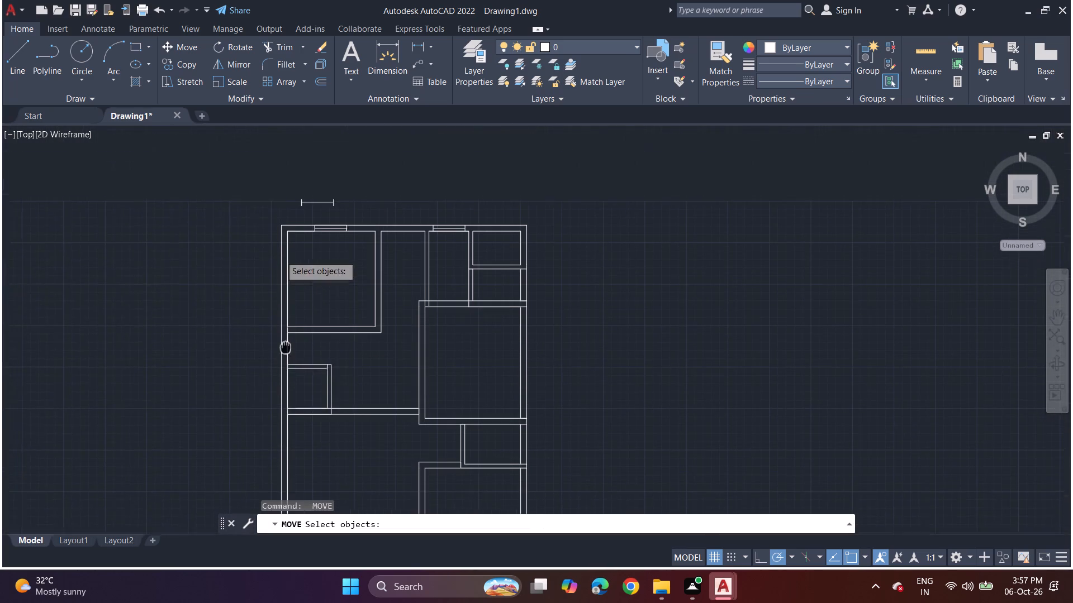
pyautogui.moveTo(284, 353); pyautogui.dragTo(284, 361, button='middle')
pyautogui.moveTo(279, 204); pyautogui.dragTo(368, 210)
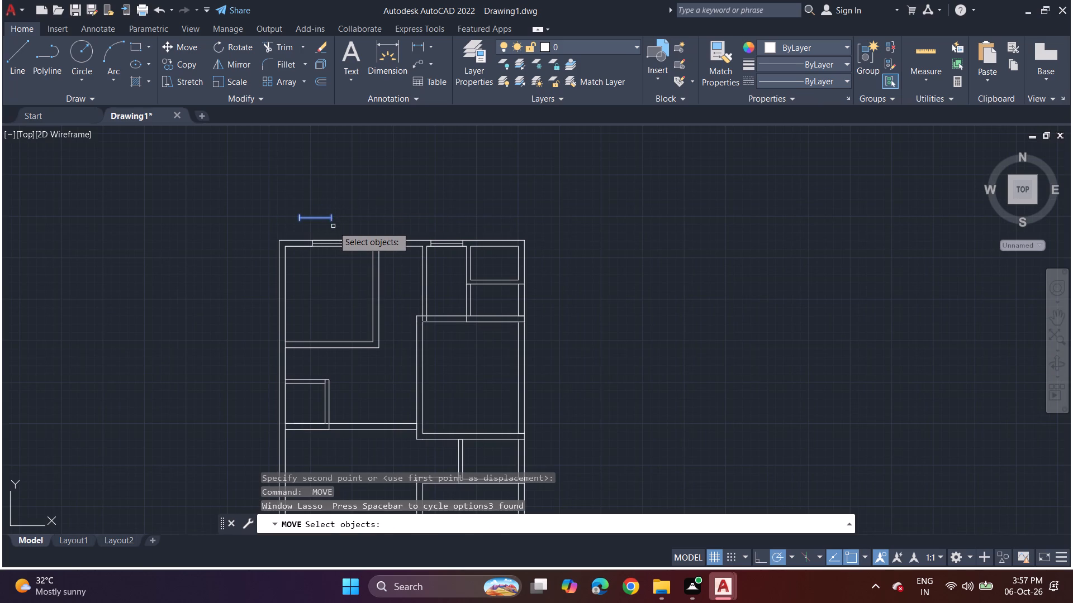
pyautogui.write('mo')
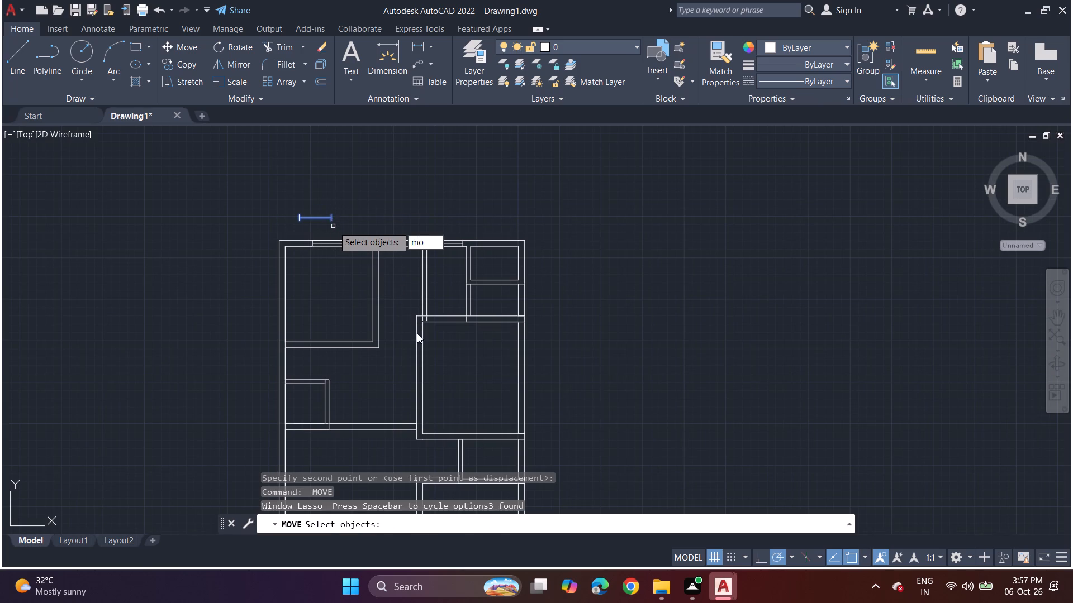
pyautogui.press('space')
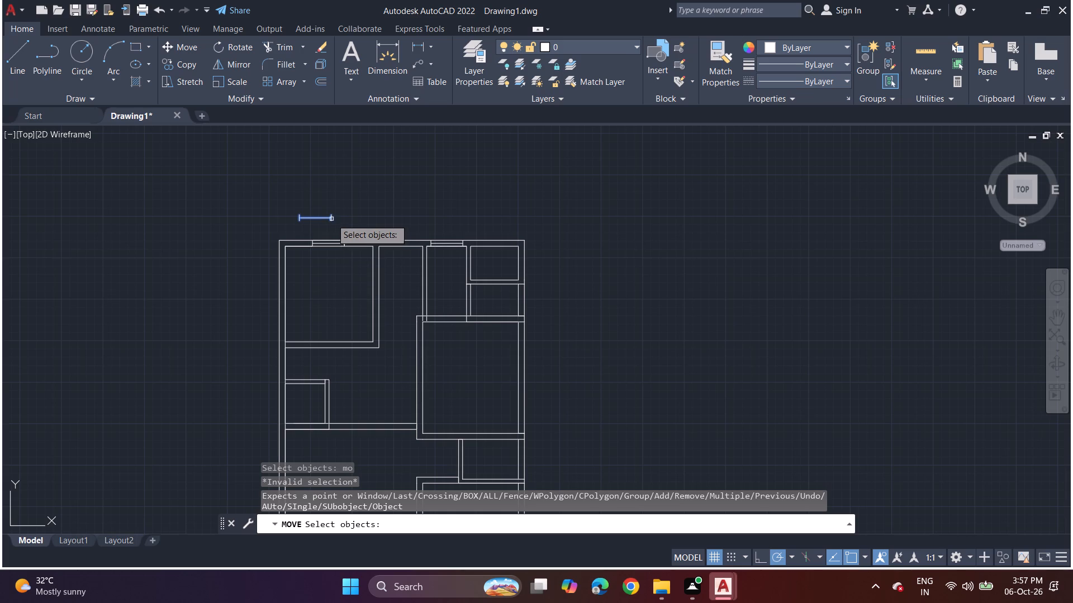
pyautogui.click(329, 219)
pyautogui.click(331, 219)
pyautogui.press('space')
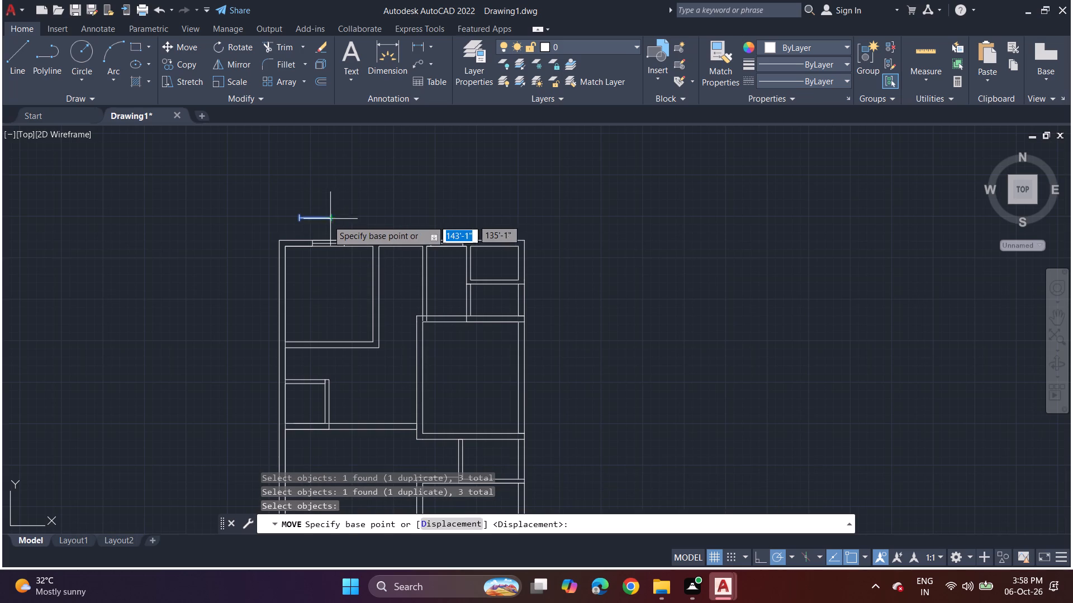
pyautogui.click(329, 219)
pyautogui.moveTo(341, 331); pyautogui.dragTo(376, 100, button='middle')
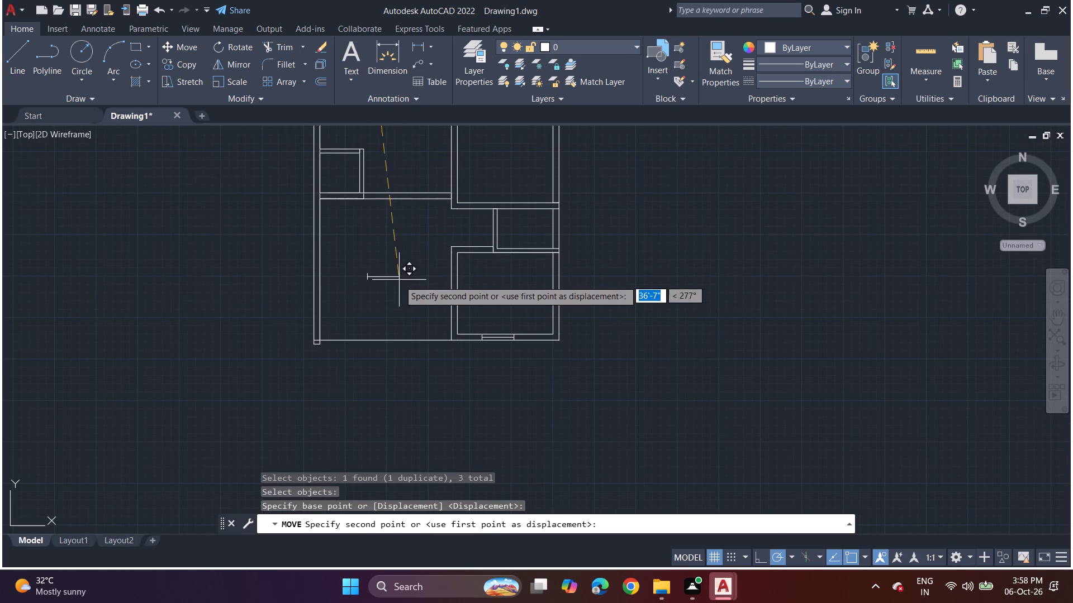
pyautogui.click(395, 339)
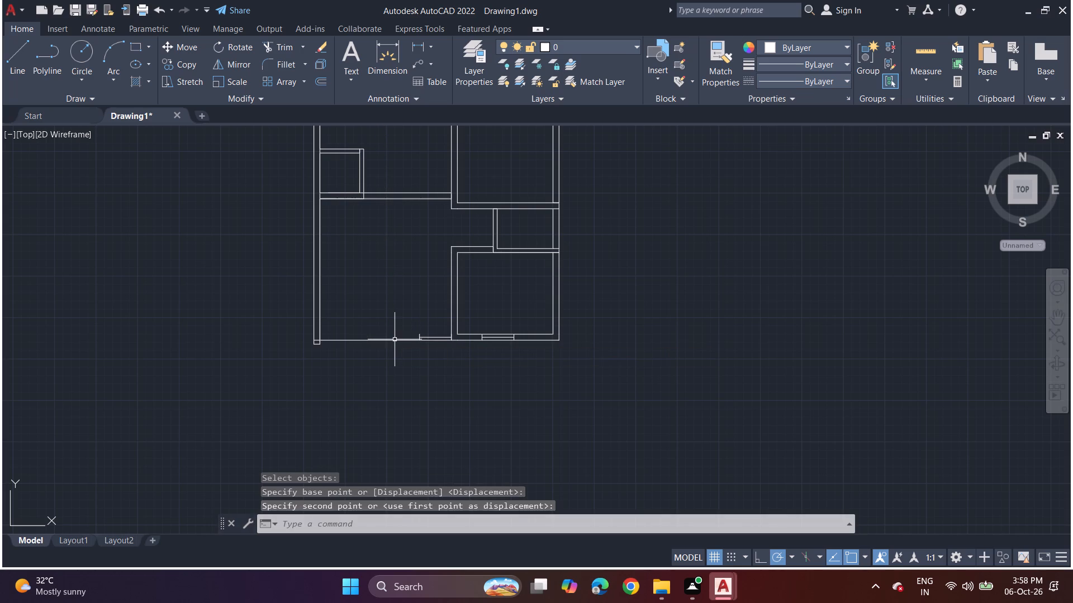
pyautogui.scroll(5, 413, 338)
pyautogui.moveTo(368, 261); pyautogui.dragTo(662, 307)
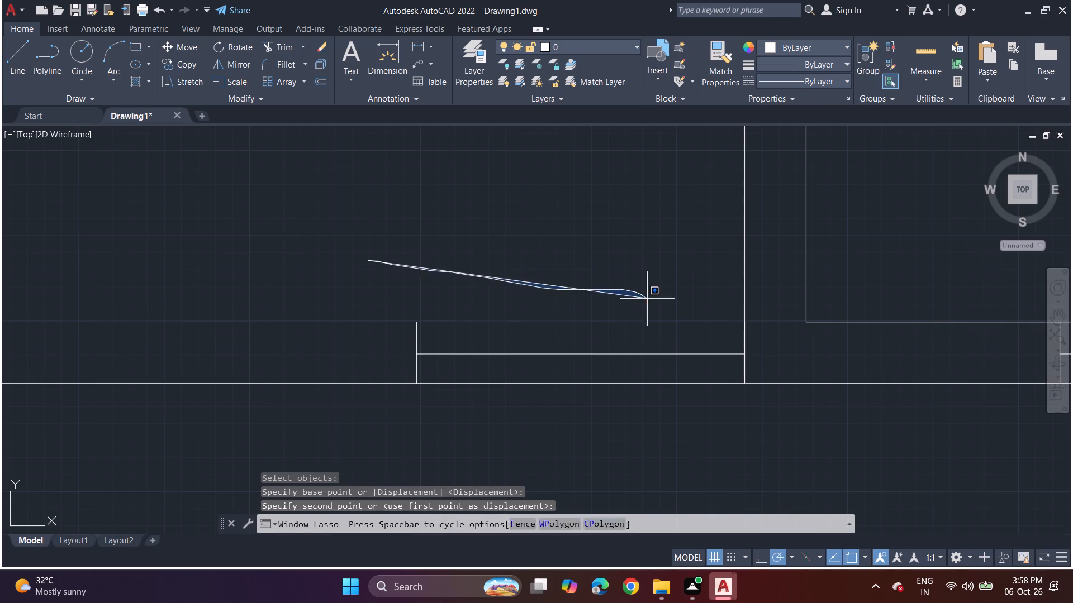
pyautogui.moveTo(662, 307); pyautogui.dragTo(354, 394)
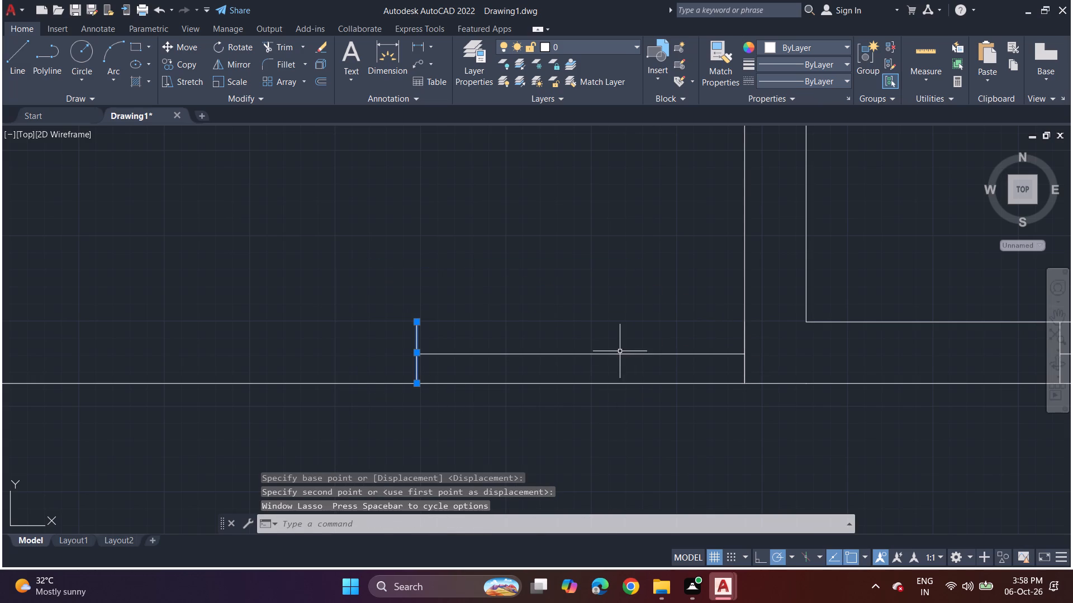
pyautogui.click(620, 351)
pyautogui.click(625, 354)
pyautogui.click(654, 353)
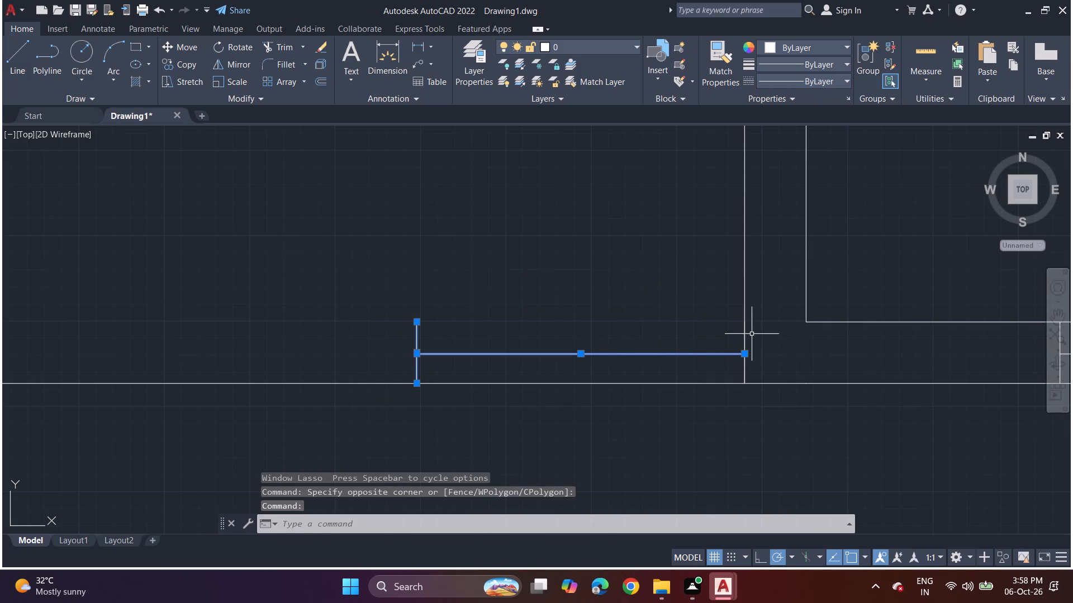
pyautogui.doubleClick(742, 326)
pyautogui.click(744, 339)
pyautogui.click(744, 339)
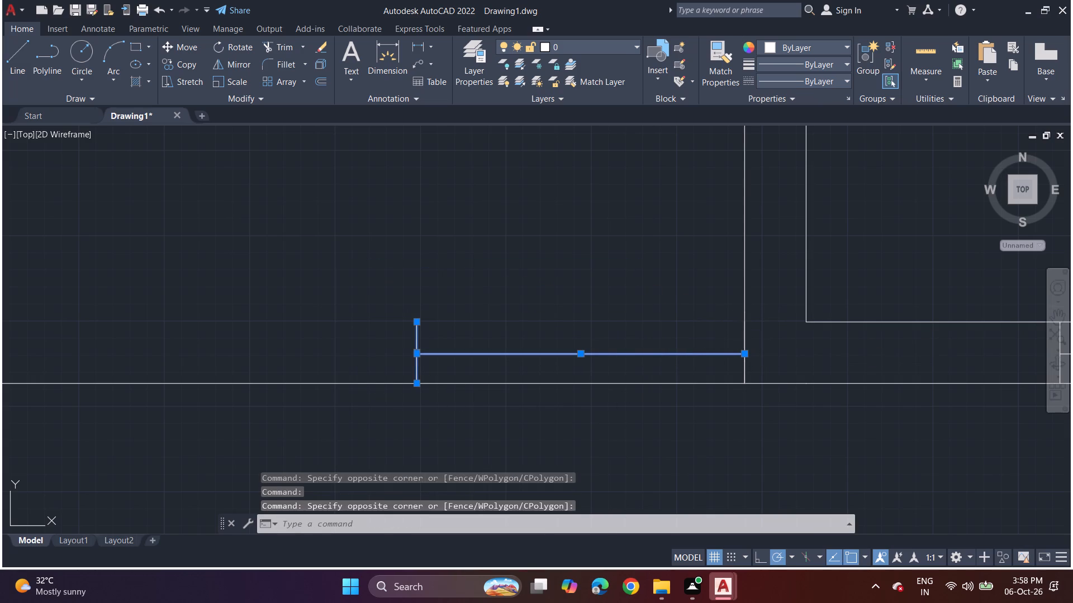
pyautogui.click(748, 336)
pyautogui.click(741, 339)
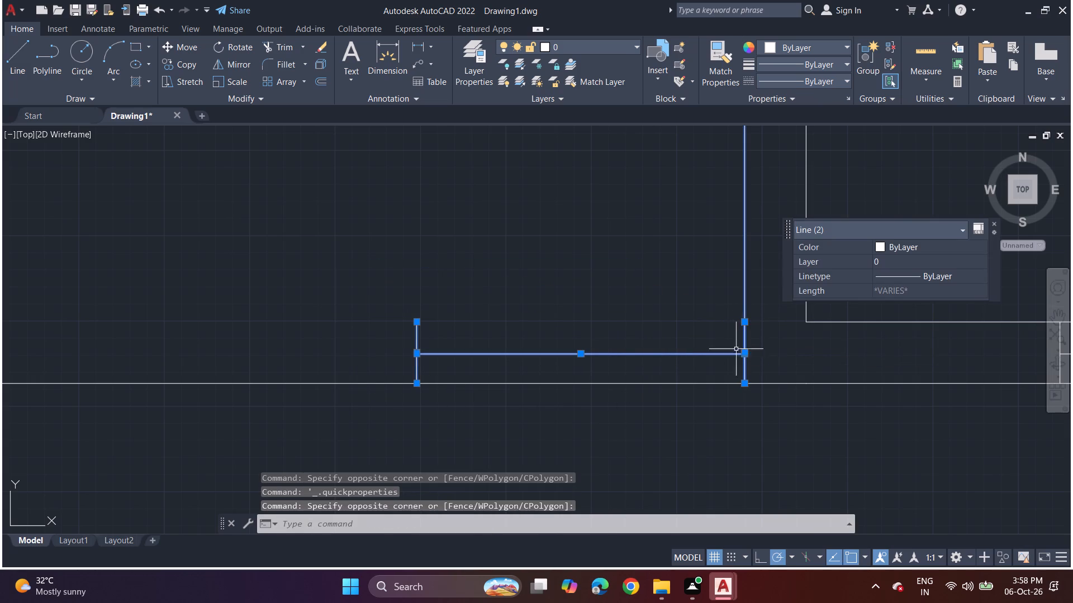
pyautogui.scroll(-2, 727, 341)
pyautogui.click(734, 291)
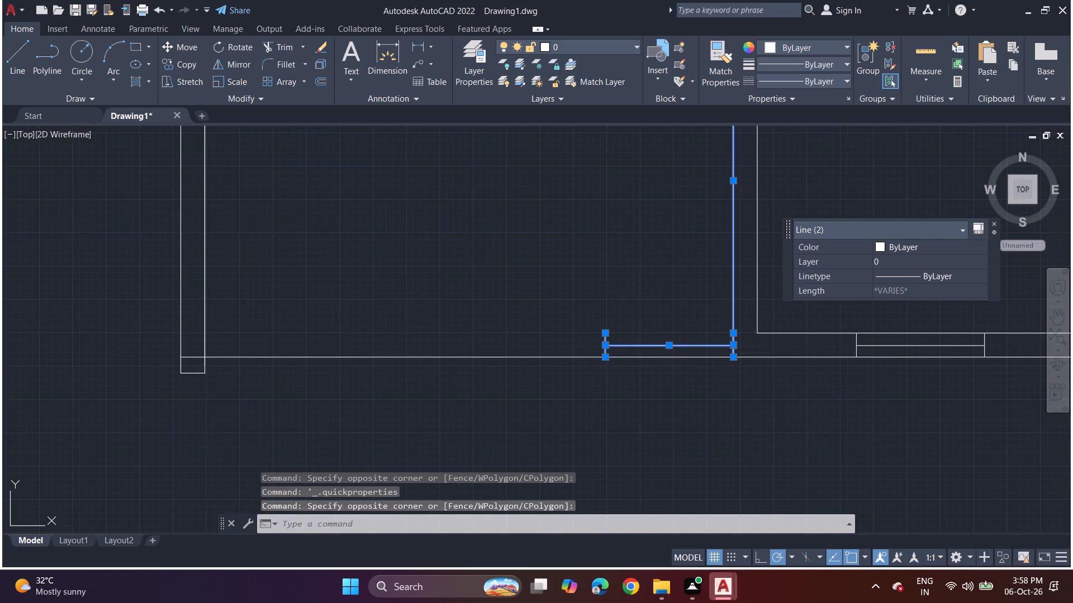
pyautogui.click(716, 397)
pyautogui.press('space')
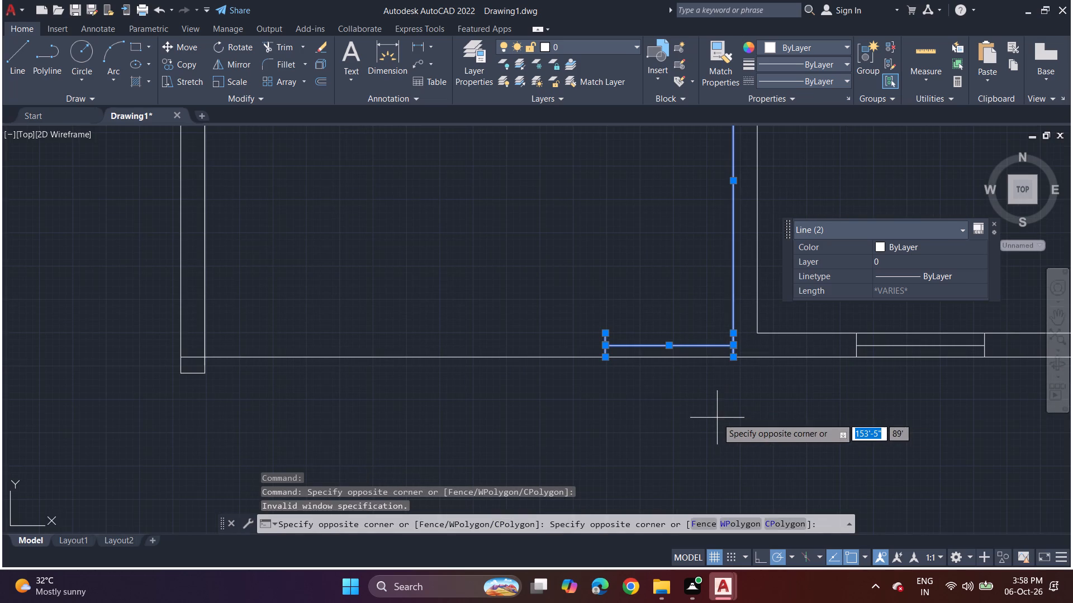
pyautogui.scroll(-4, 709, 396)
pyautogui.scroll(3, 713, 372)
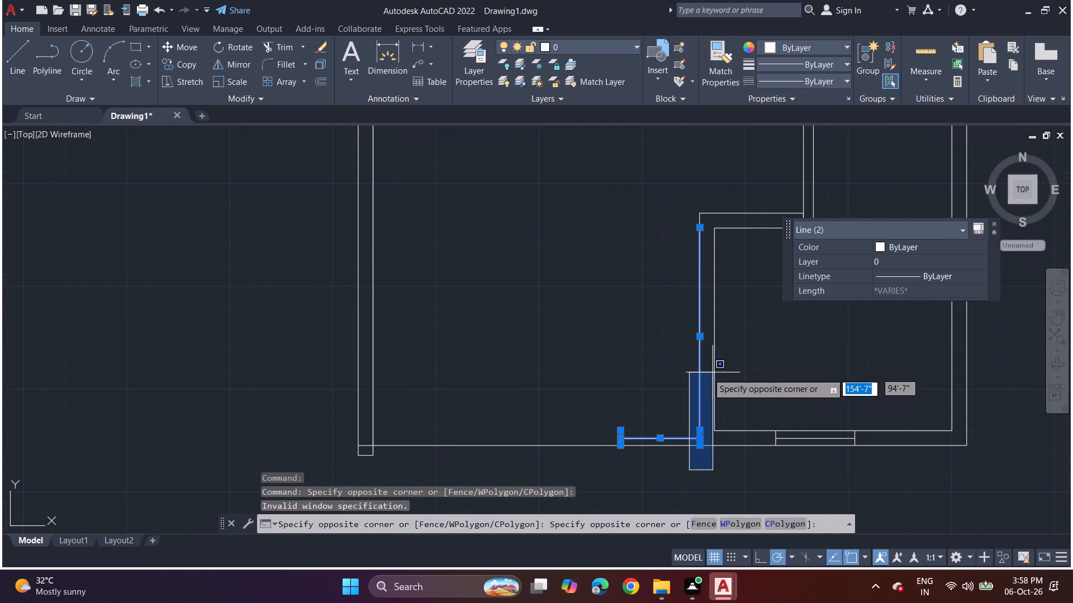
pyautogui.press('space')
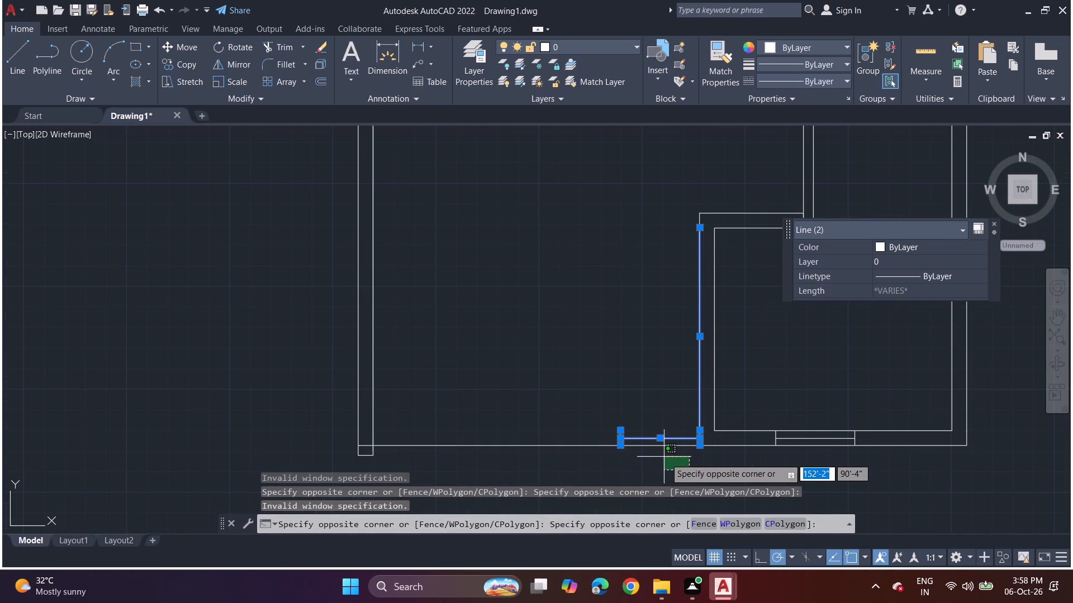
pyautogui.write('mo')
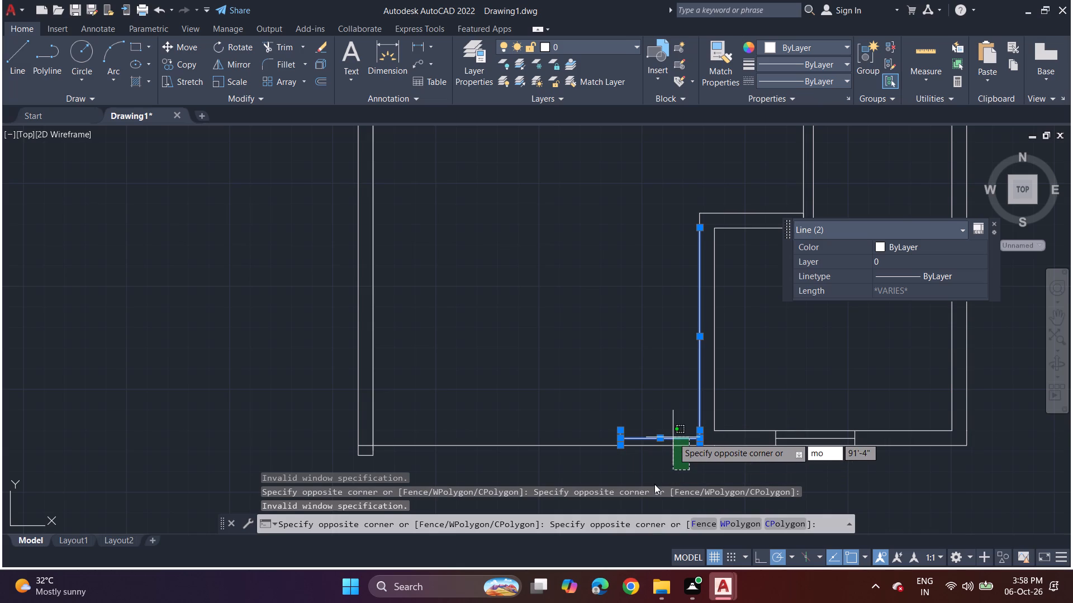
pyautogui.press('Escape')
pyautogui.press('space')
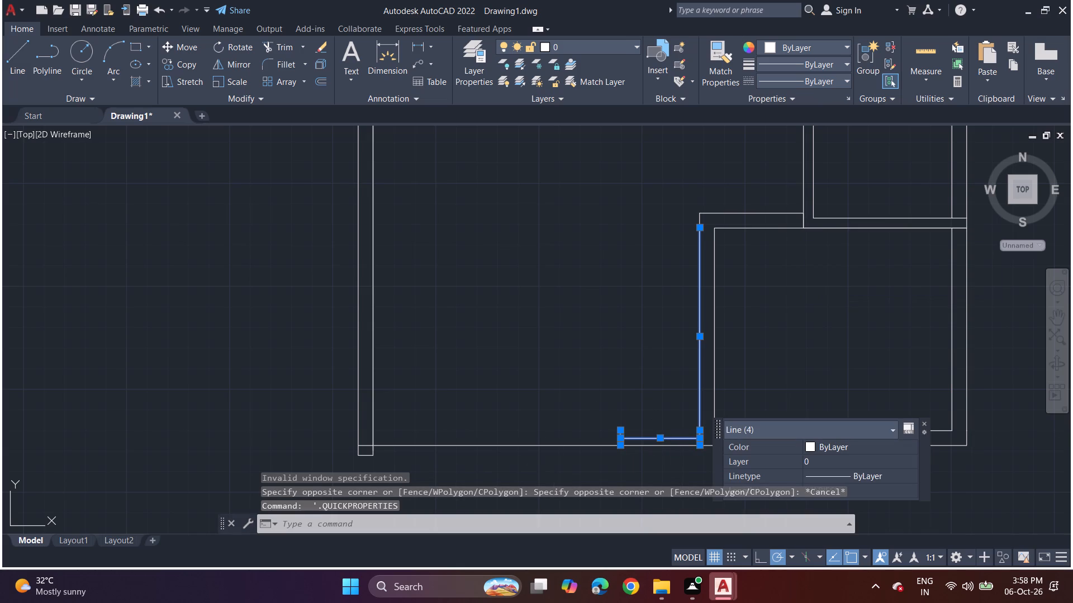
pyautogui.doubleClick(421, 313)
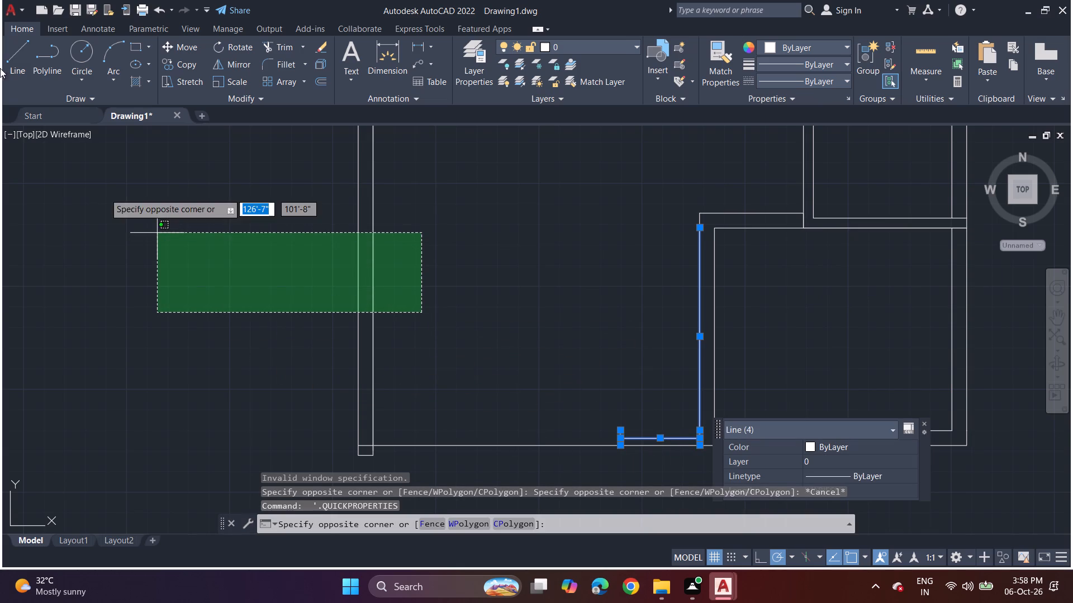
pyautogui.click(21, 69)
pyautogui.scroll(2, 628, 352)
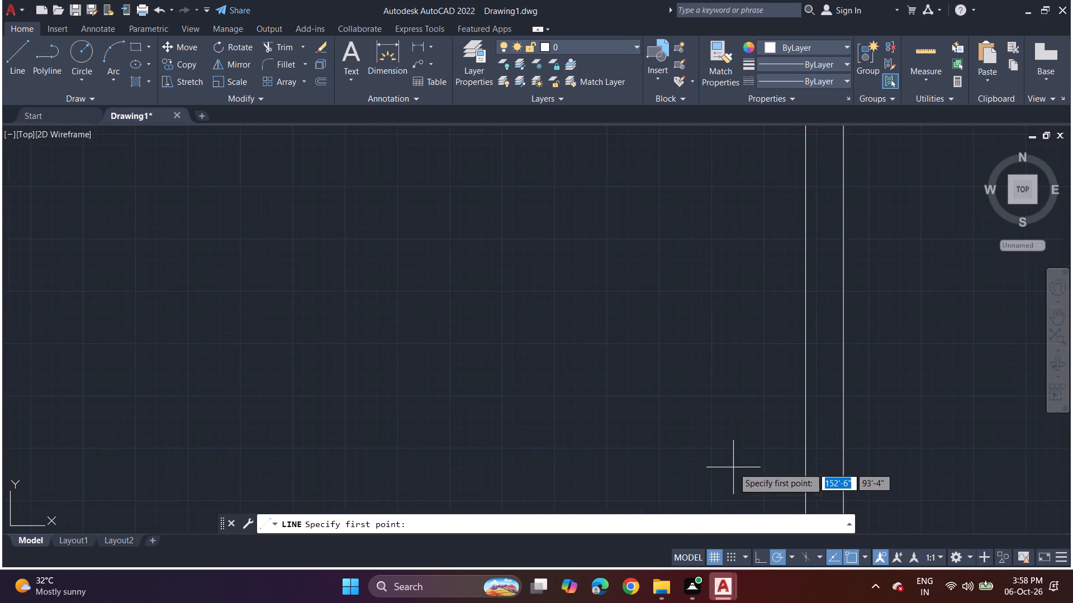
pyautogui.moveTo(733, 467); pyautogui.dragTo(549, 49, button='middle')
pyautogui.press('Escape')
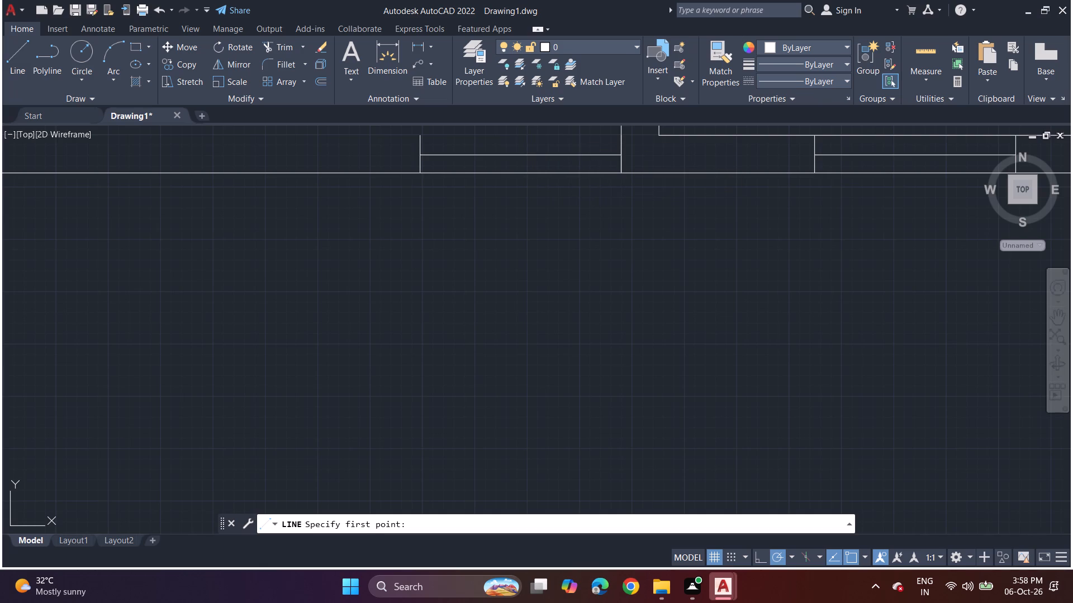
# Move the lower-left room's window from the partition corner leftward along the bottom wall line to near the room's middle.
pyautogui.click(623, 151)
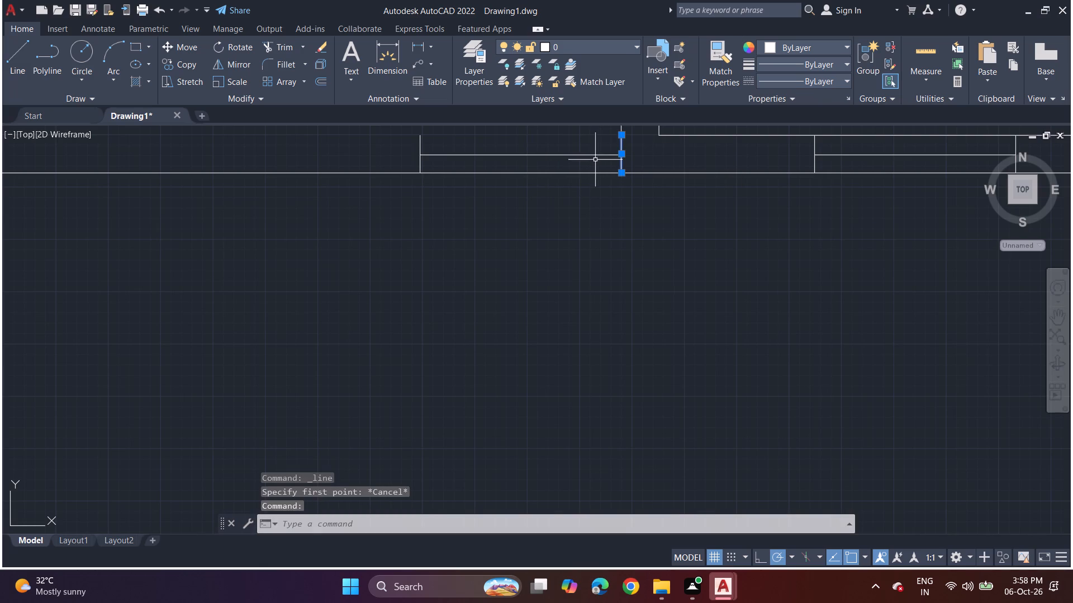
pyautogui.click(599, 153)
pyautogui.click(420, 140)
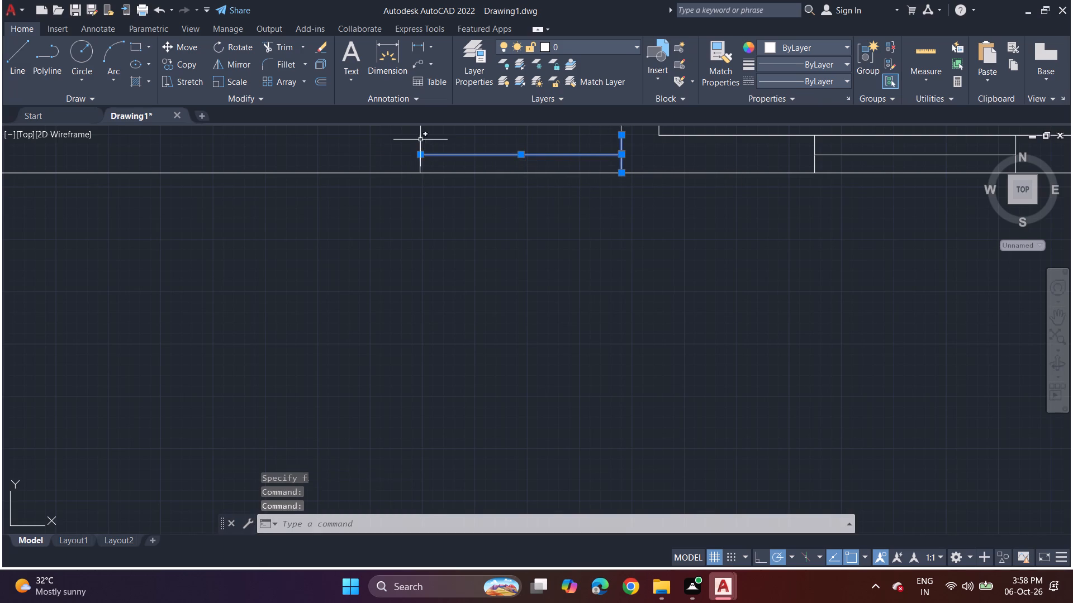
pyautogui.press('m')
pyautogui.click(689, 208)
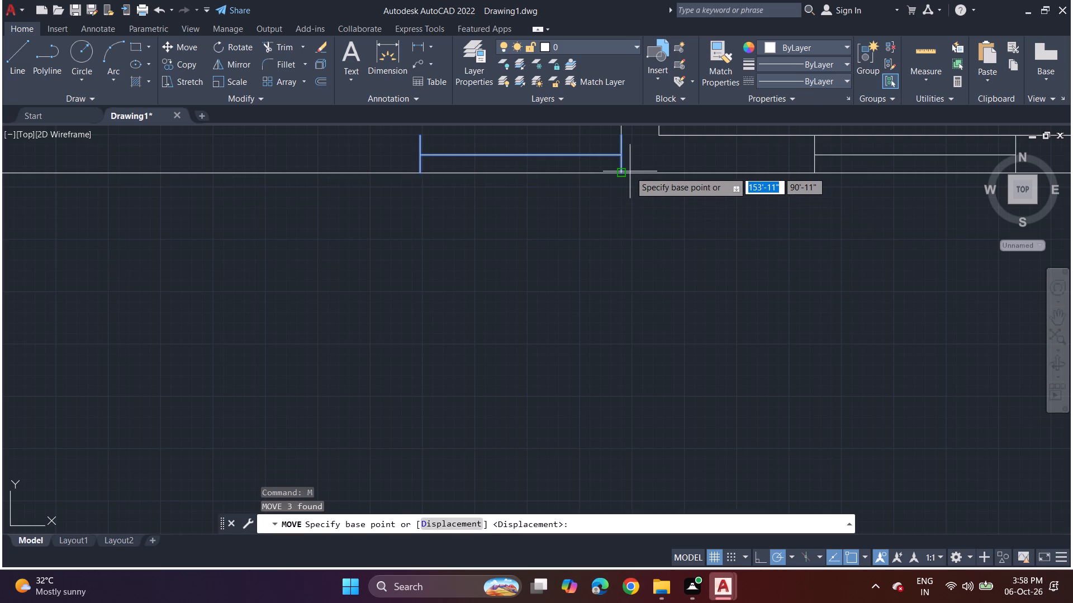
pyautogui.click(622, 174)
pyautogui.moveTo(162, 214); pyautogui.dragTo(476, 352, button='middle')
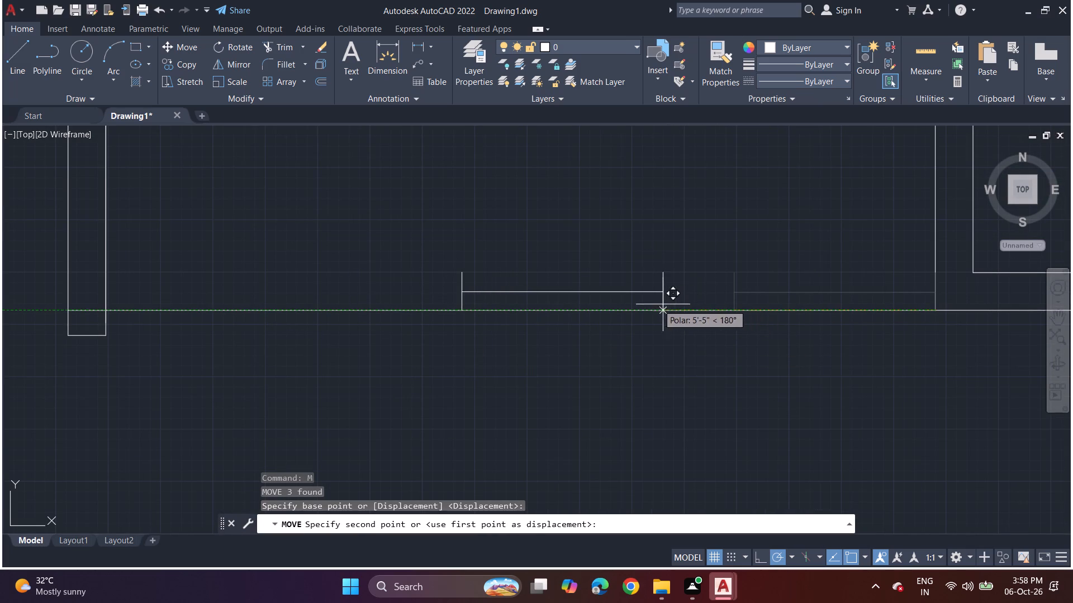
pyautogui.click(599, 305)
# Draw the bottom wall's 17'-3" inner face line from the lower-right room's inner corner to the left outer wall's inner face.
pyautogui.moveTo(764, 276); pyautogui.dragTo(638, 301, button='middle')
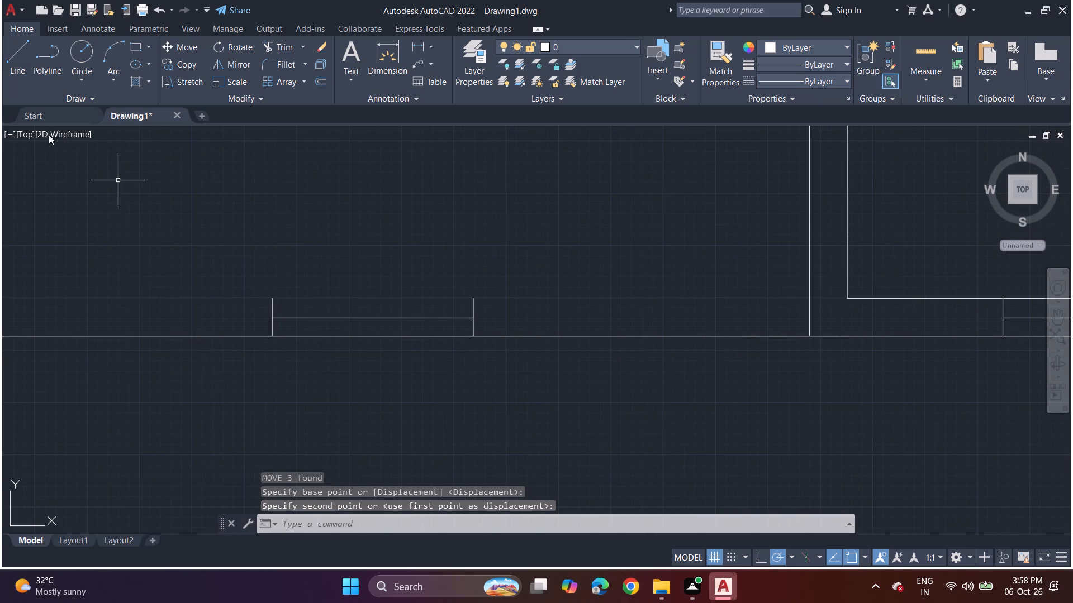
pyautogui.click(15, 70)
pyautogui.scroll(-1, 691, 237)
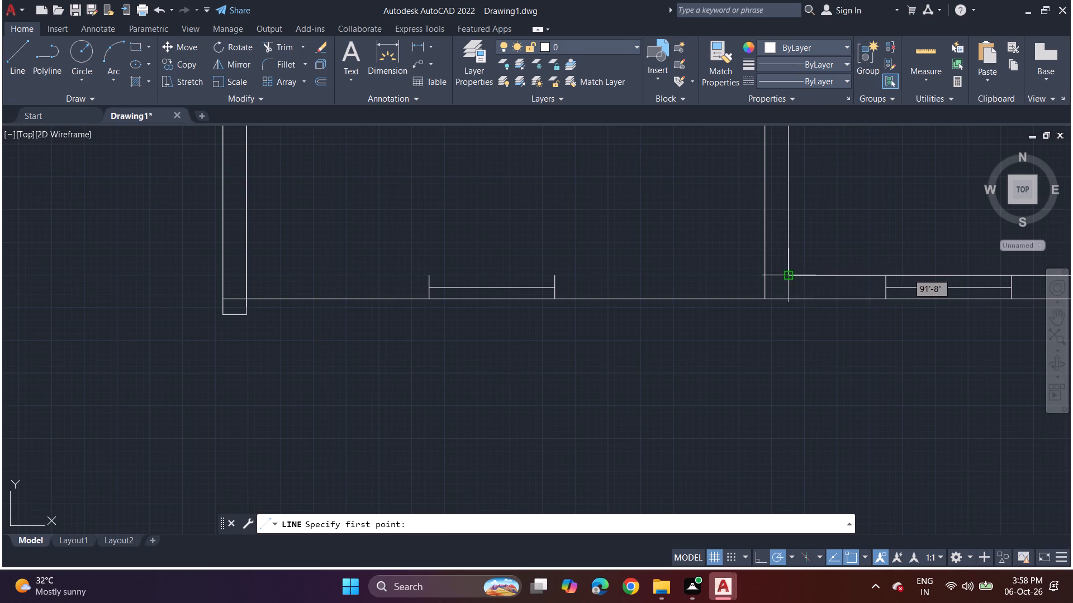
pyautogui.click(791, 273)
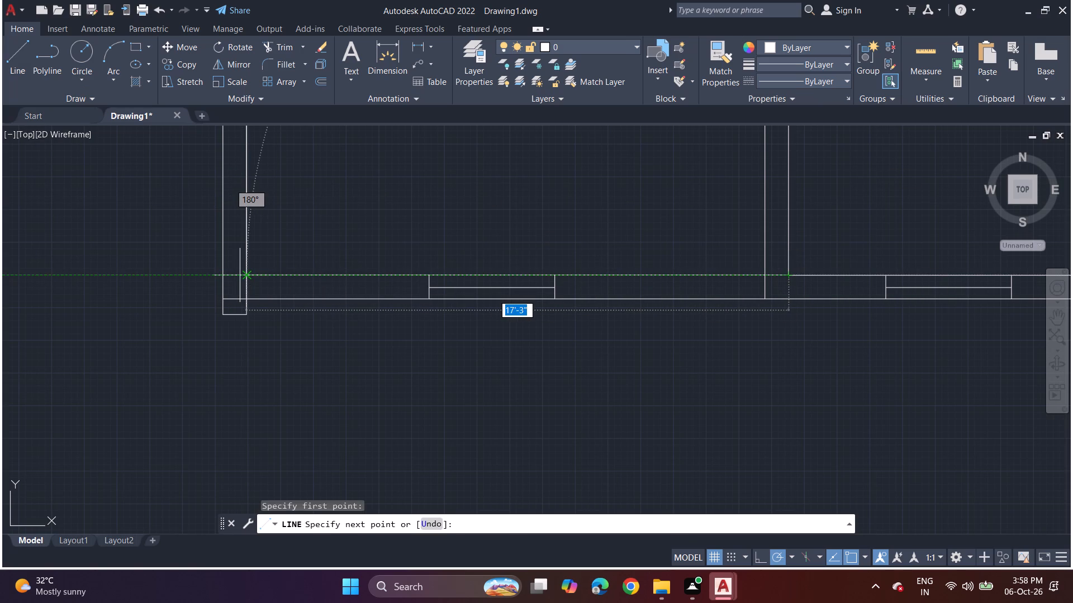
pyautogui.click(240, 275)
pyautogui.press('space')
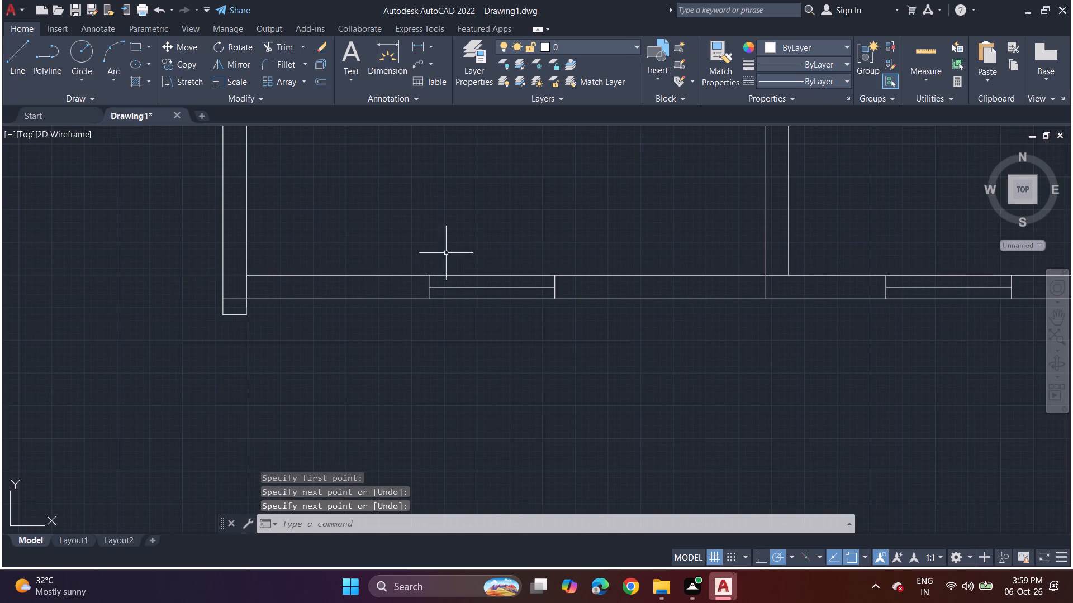
# Draw a jamb line across the lower-left room's bottom wall about 11" left of the partition, tied back to the partition on both wall faces.
pyautogui.click(6, 54)
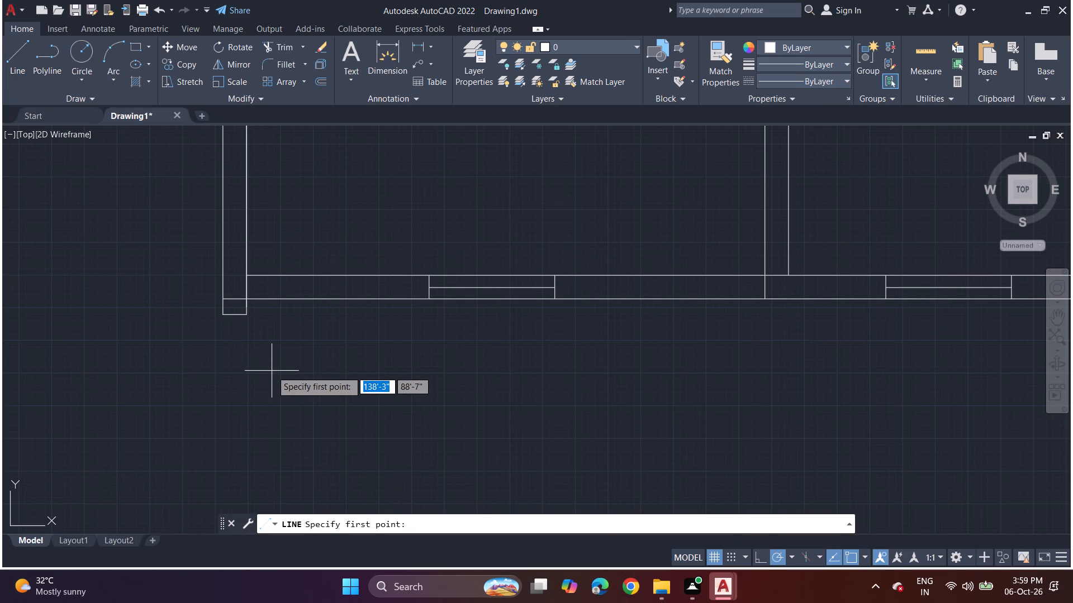
pyautogui.scroll(2, 737, 386)
pyautogui.moveTo(807, 187); pyautogui.dragTo(712, 437, button='middle')
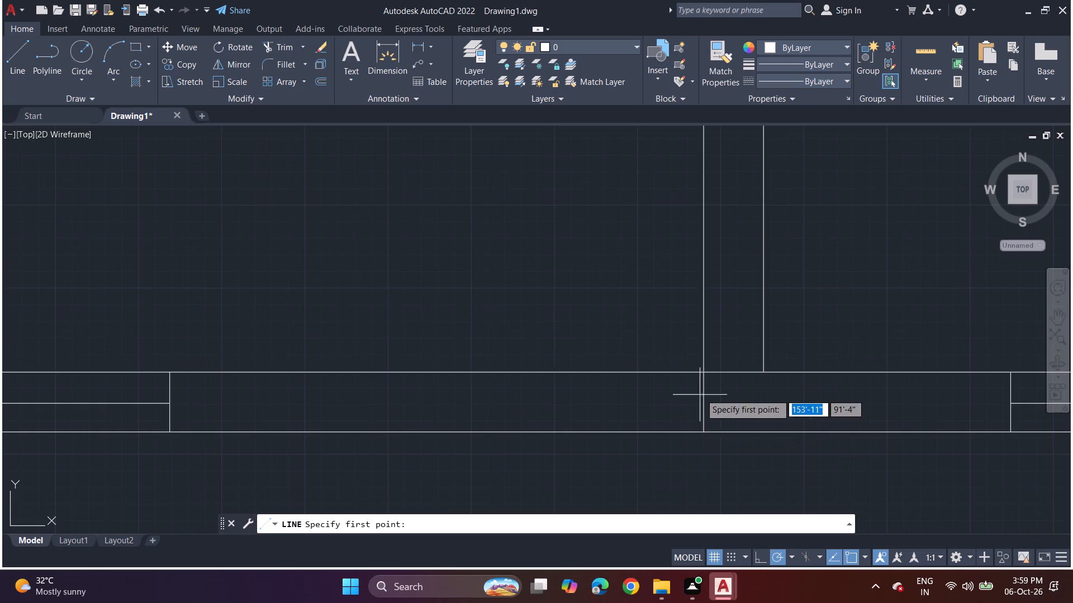
pyautogui.click(704, 371)
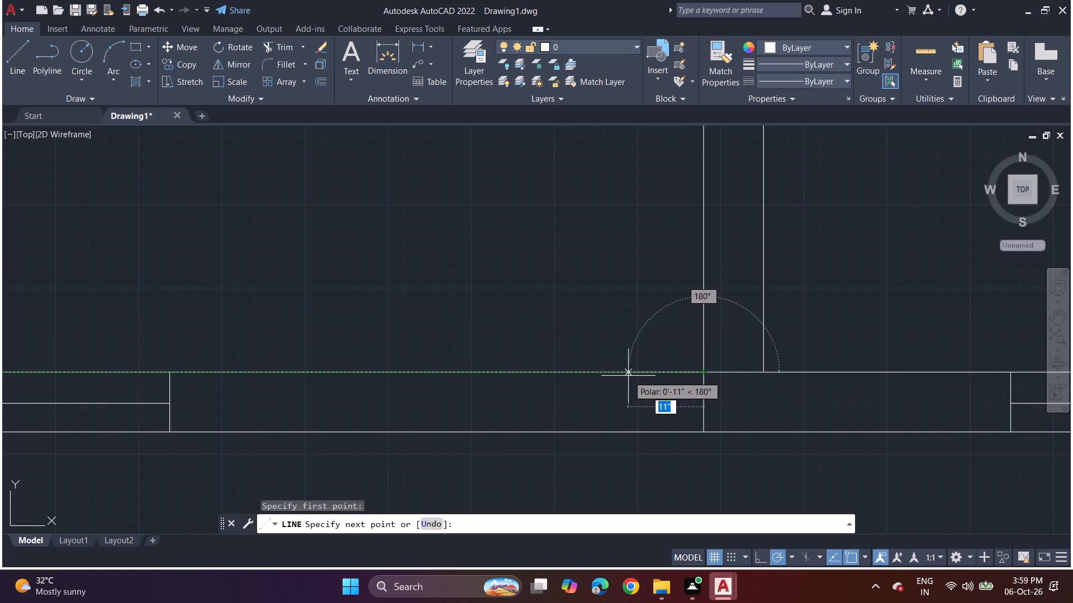
pyautogui.click(628, 376)
pyautogui.moveTo(628, 435); pyautogui.dragTo(633, 439)
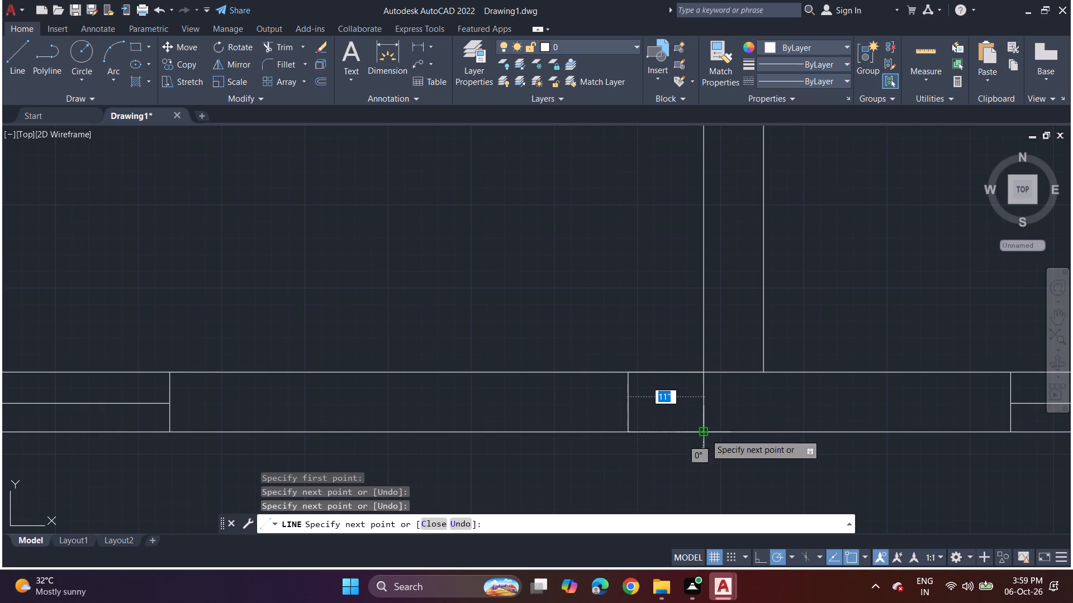
pyautogui.click(705, 434)
pyautogui.press('space')
# Draw a 3' line leftward along the inner wall face from the jamb, continuing with a second jamb line down to the outer face.
pyautogui.click(14, 63)
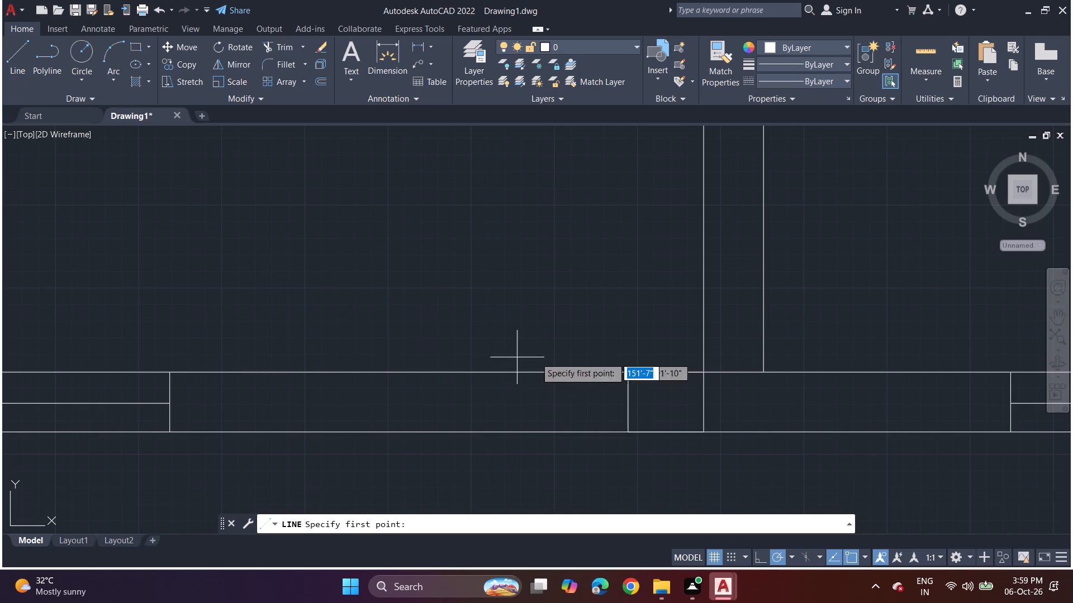
pyautogui.click(627, 373)
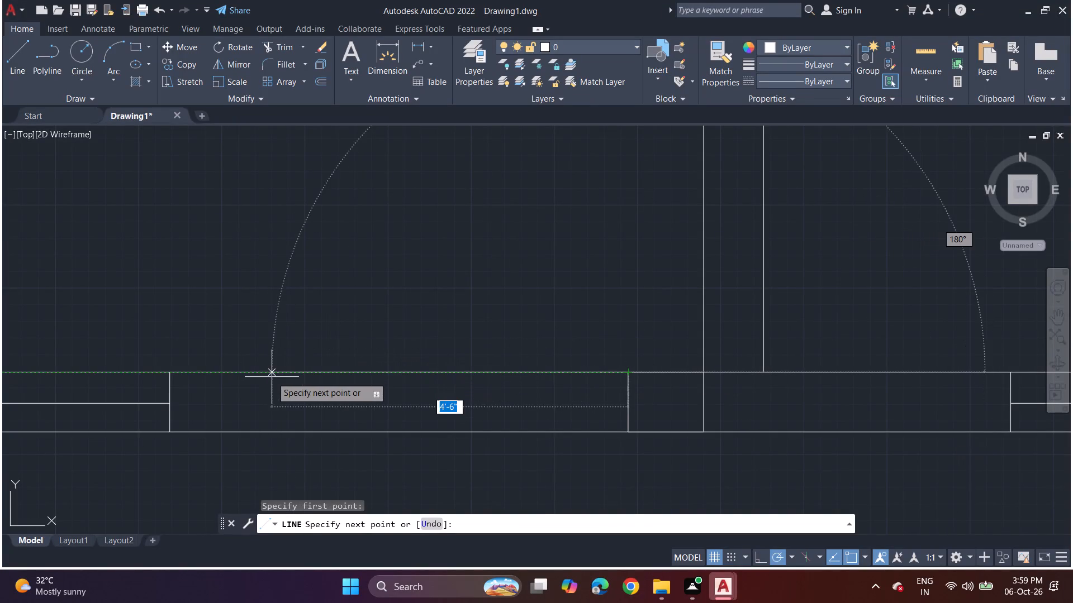
pyautogui.write("3'")
pyautogui.press('Return')
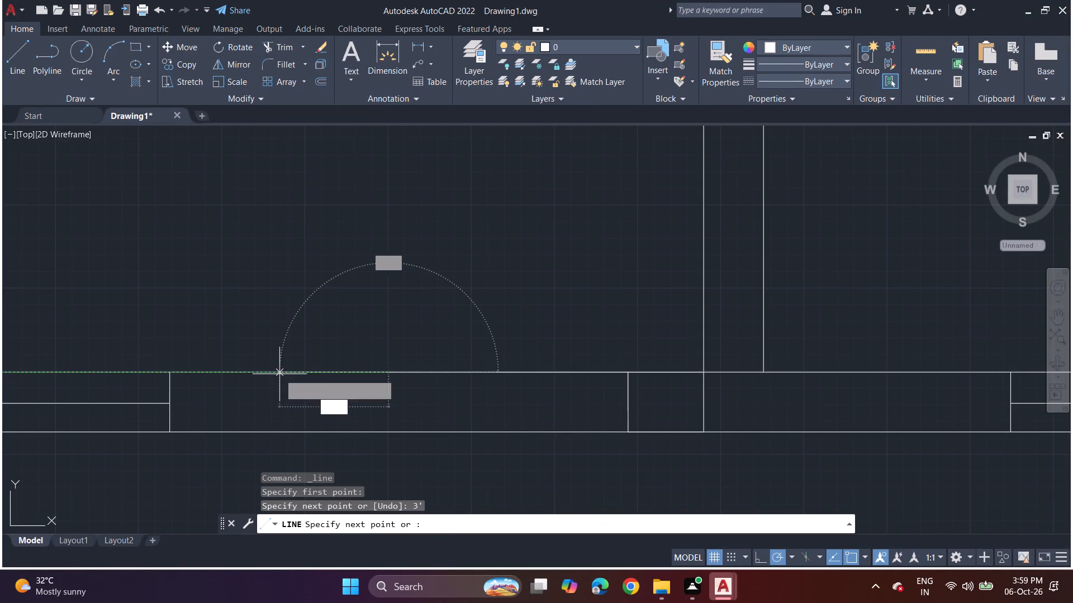
pyautogui.click(389, 434)
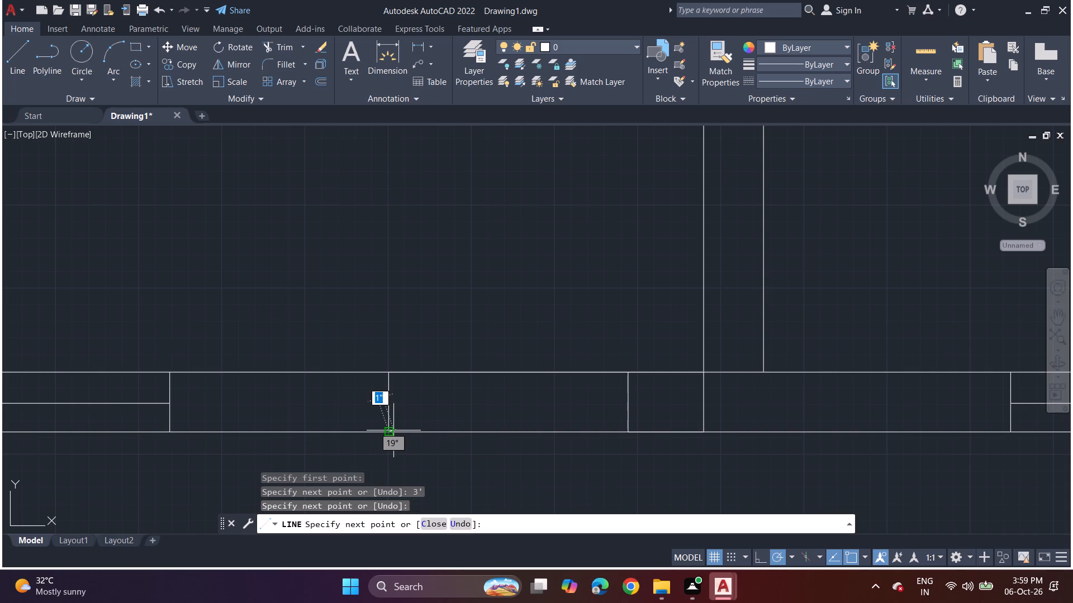
pyautogui.press('space')
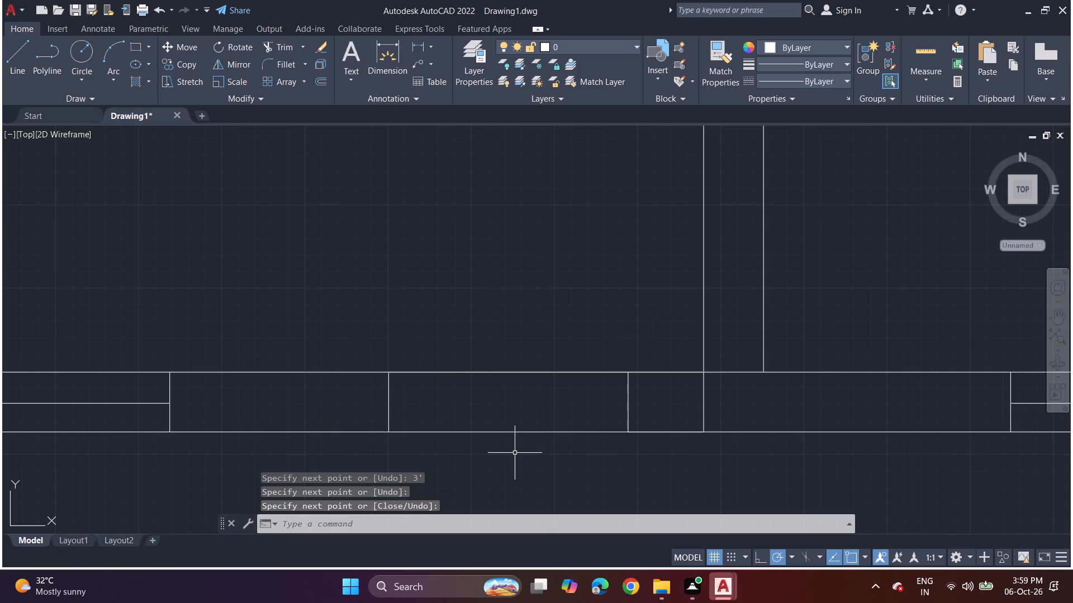
# Move the opening's left jamb line 1' toward the partition, then 2' away from it along the bottom wall.
pyautogui.scroll(-3, 515, 453)
pyautogui.moveTo(529, 454); pyautogui.dragTo(485, 372, button='middle')
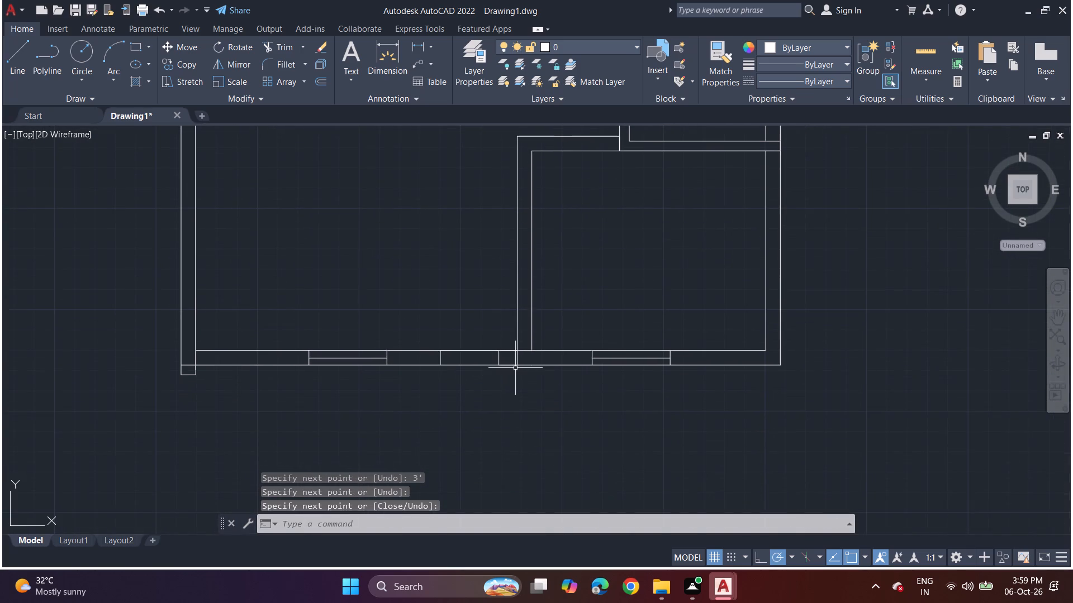
pyautogui.scroll(2, 515, 368)
pyautogui.scroll(1, 462, 346)
pyautogui.click(229, 342)
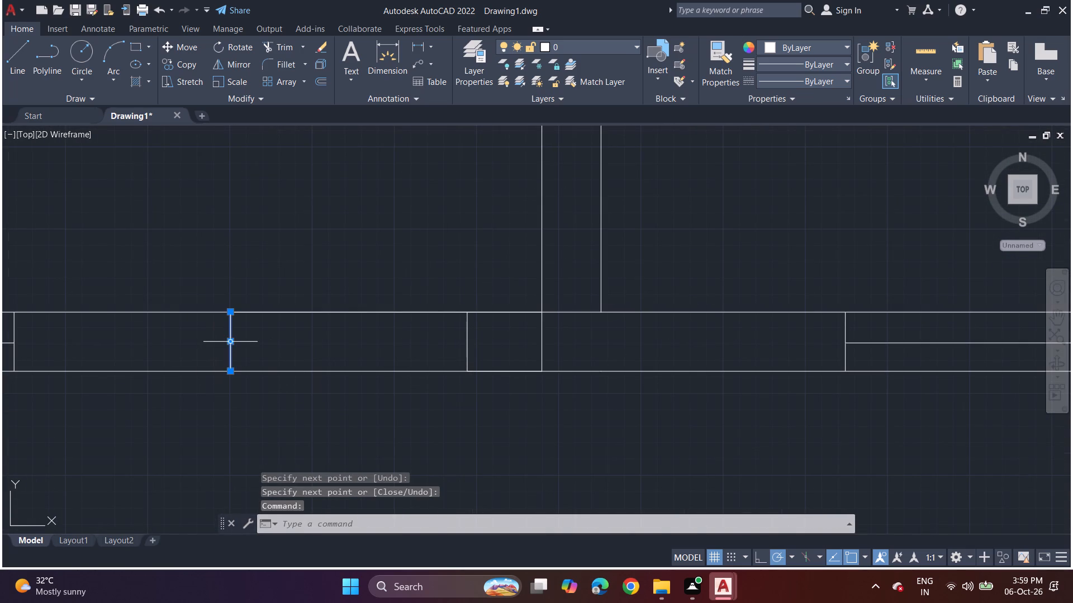
pyautogui.click(231, 341)
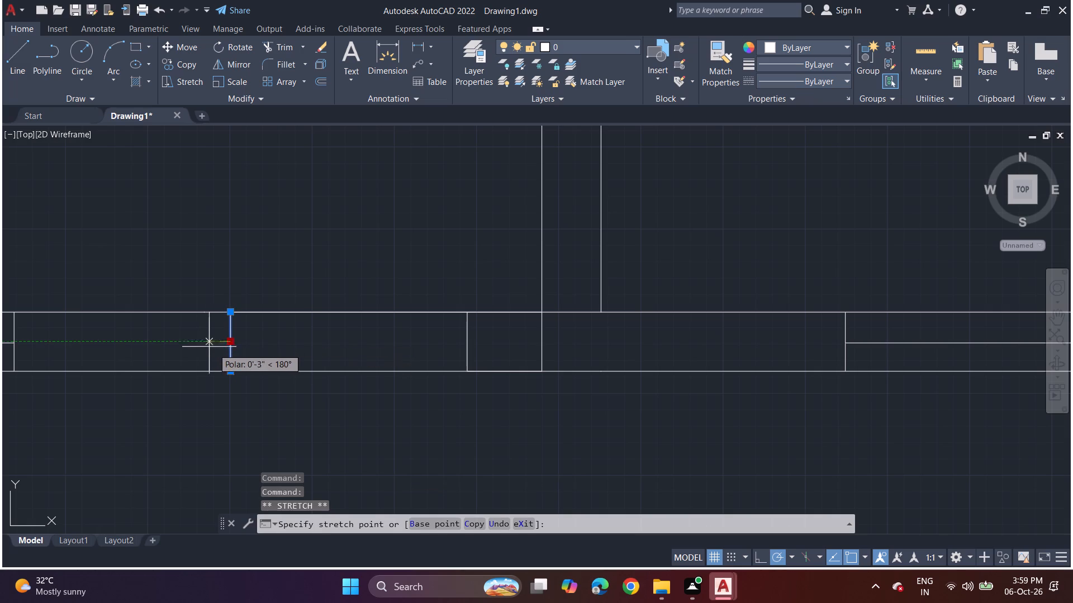
pyautogui.write("1'")
pyautogui.press('Return')
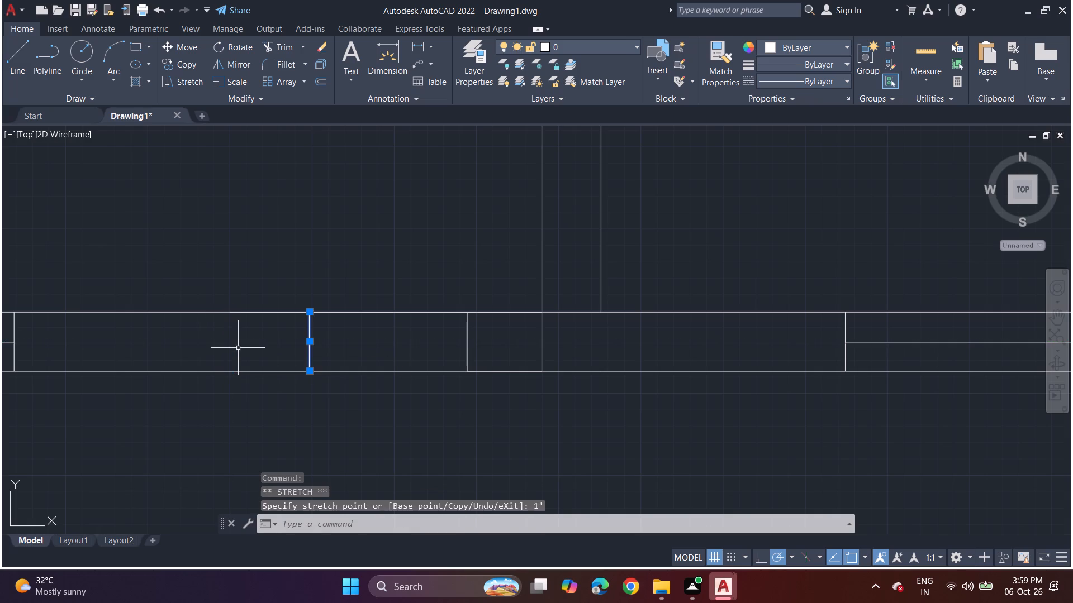
pyautogui.click(310, 340)
pyautogui.write("2'")
pyautogui.press('Return')
# Draw a line about 2" up the left jamb from the outer face, then 4' across the opening to the other jamb.
pyautogui.scroll(-1, 202, 343)
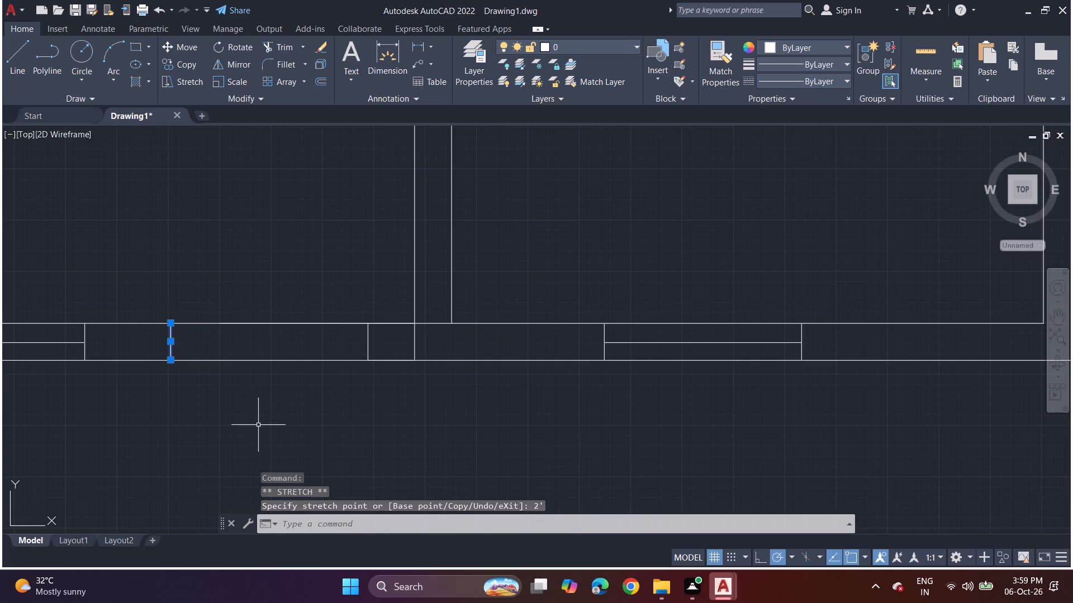
pyautogui.press('space')
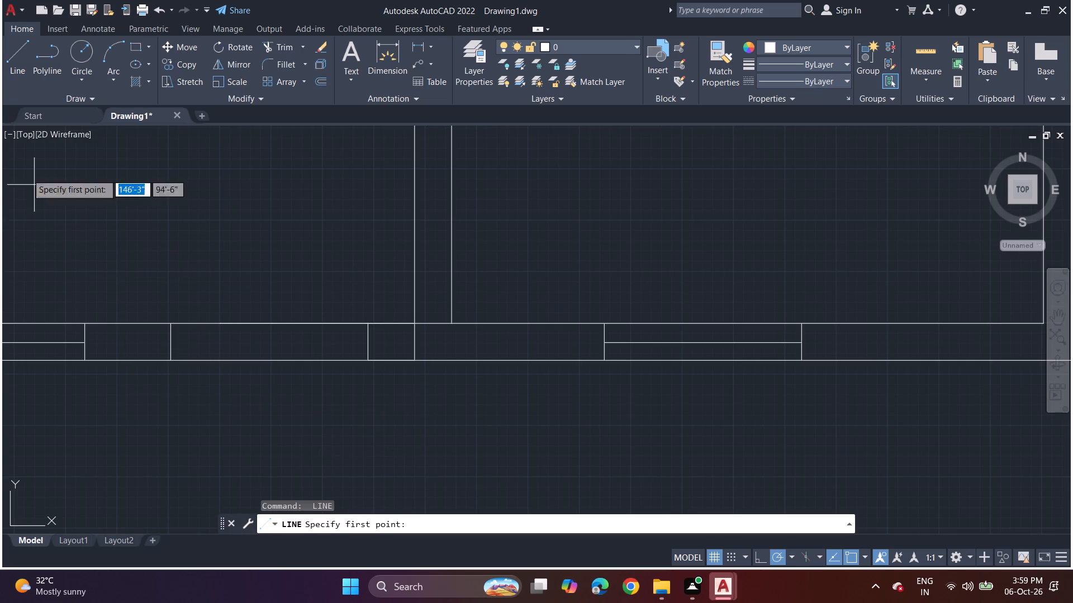
pyautogui.click(15, 65)
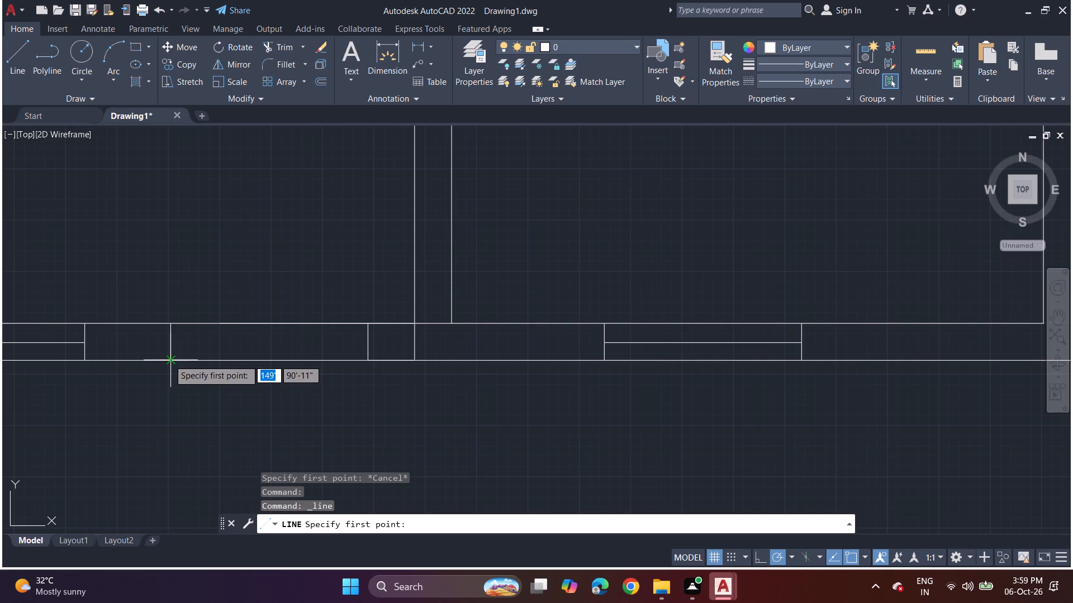
pyautogui.click(169, 359)
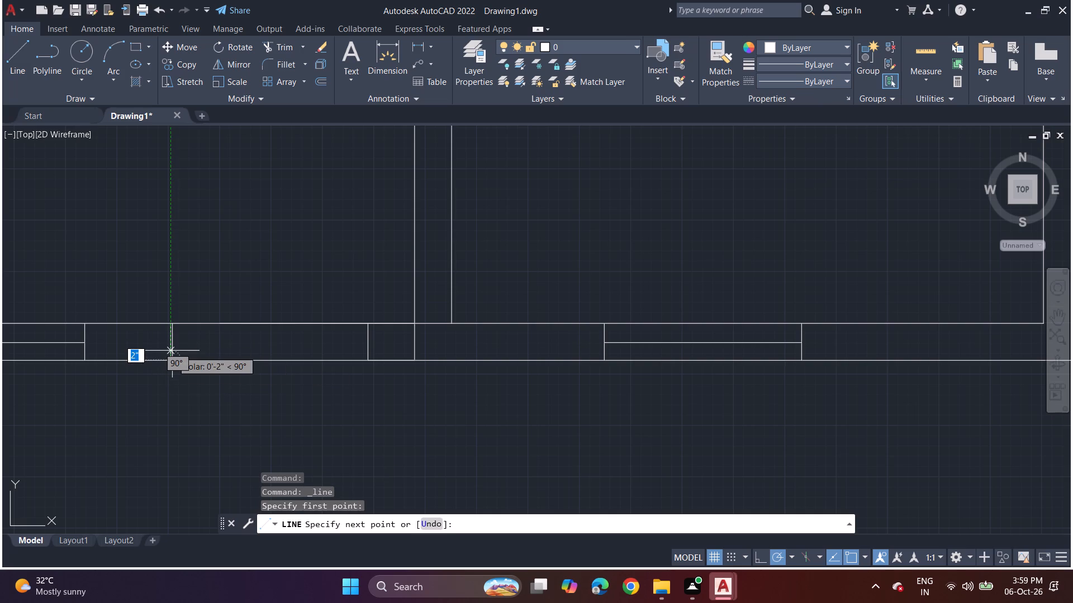
pyautogui.click(172, 351)
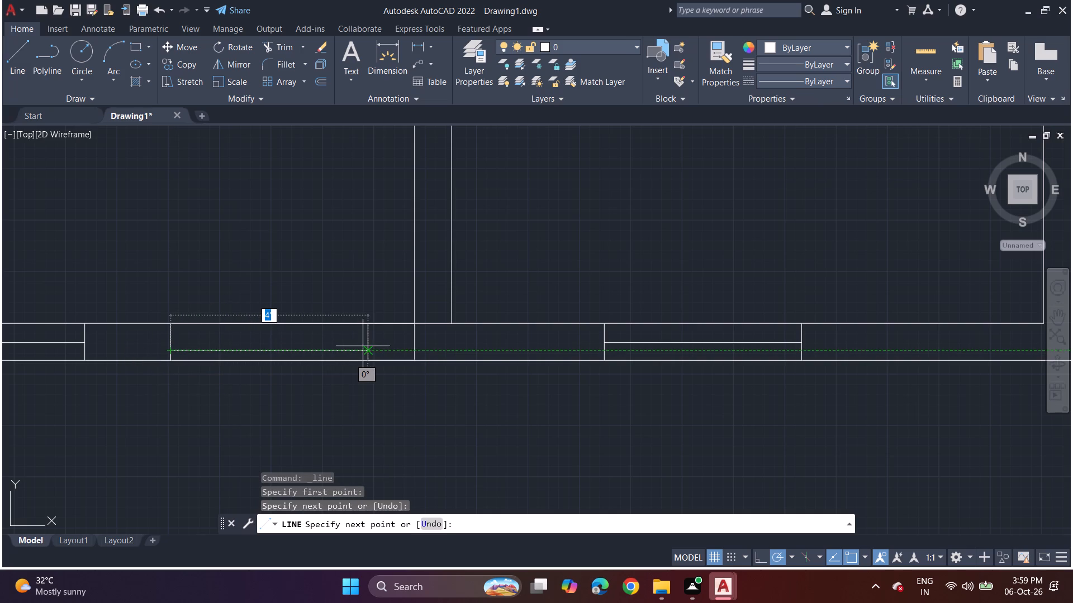
pyautogui.click(367, 347)
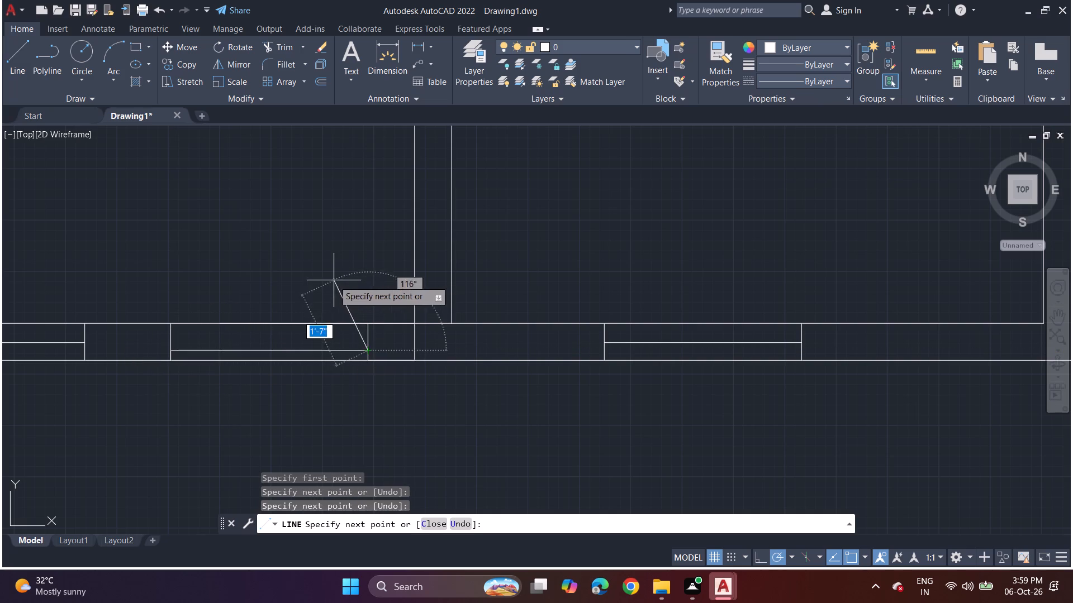
pyautogui.press('space')
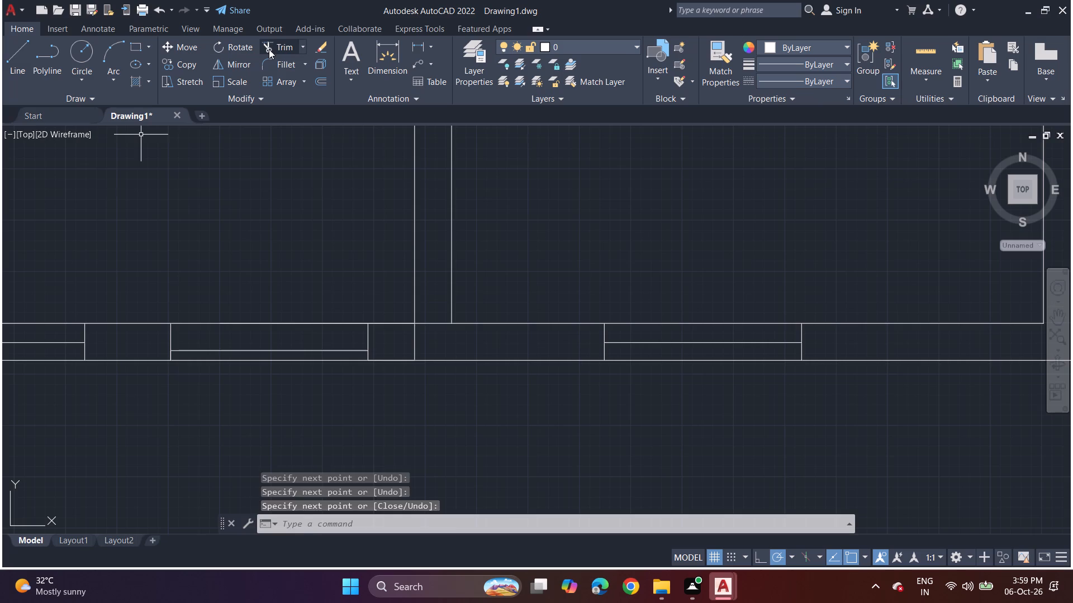
# Trim the bottom wall's inner face lines between the two jambs of the 4' opening.
pyautogui.click(269, 49)
pyautogui.click(253, 322)
pyautogui.moveTo(253, 325); pyautogui.dragTo(261, 298)
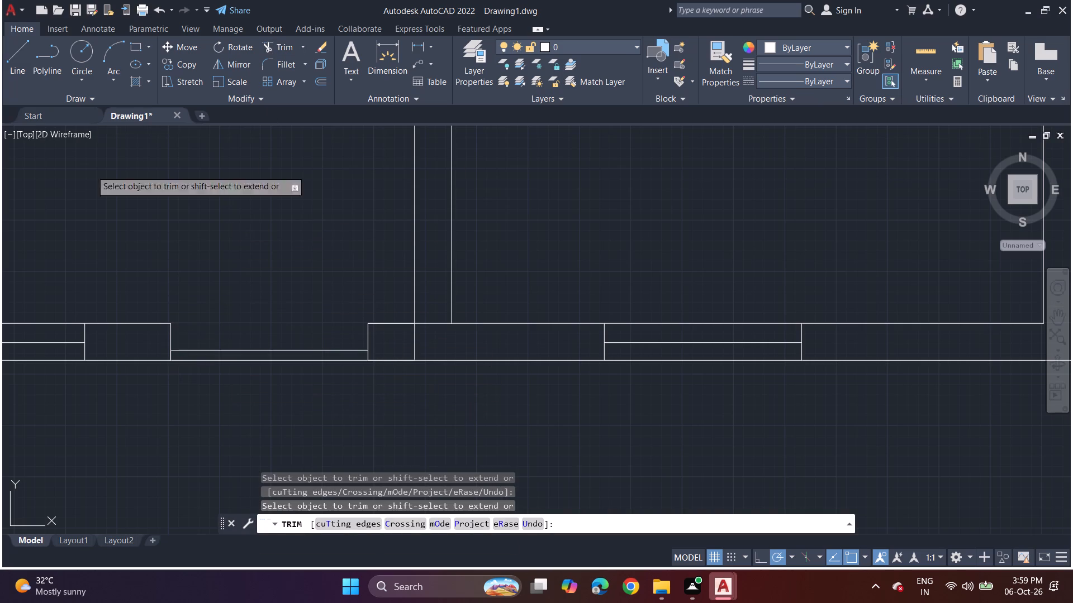
# Draw a line from the left jamb's base a short way along the outer face, then 1'5" straight up inside the opening.
pyautogui.click(24, 64)
pyautogui.click(170, 361)
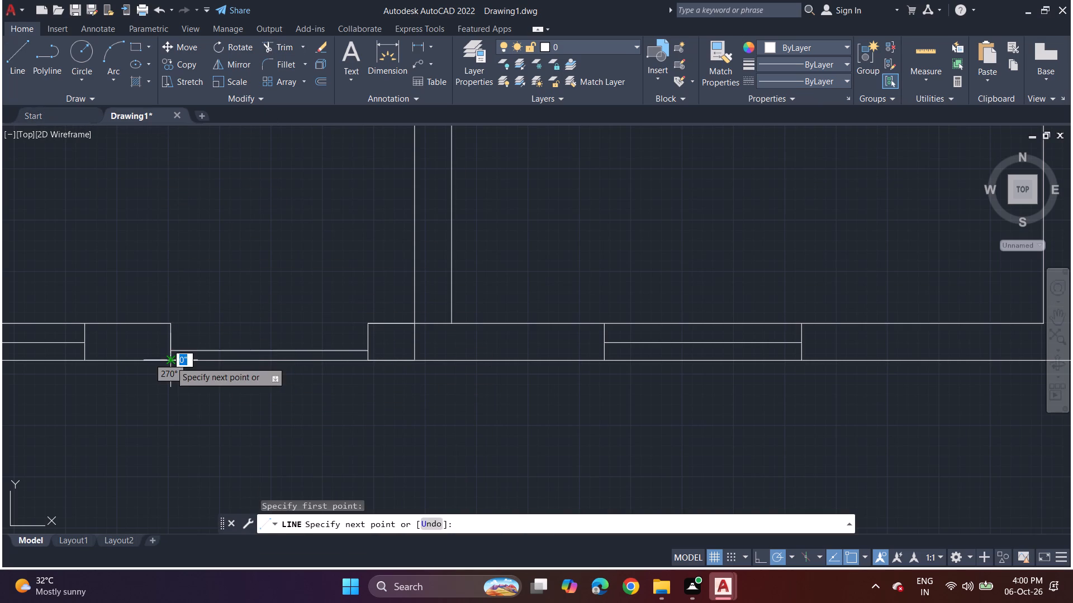
pyautogui.click(177, 361)
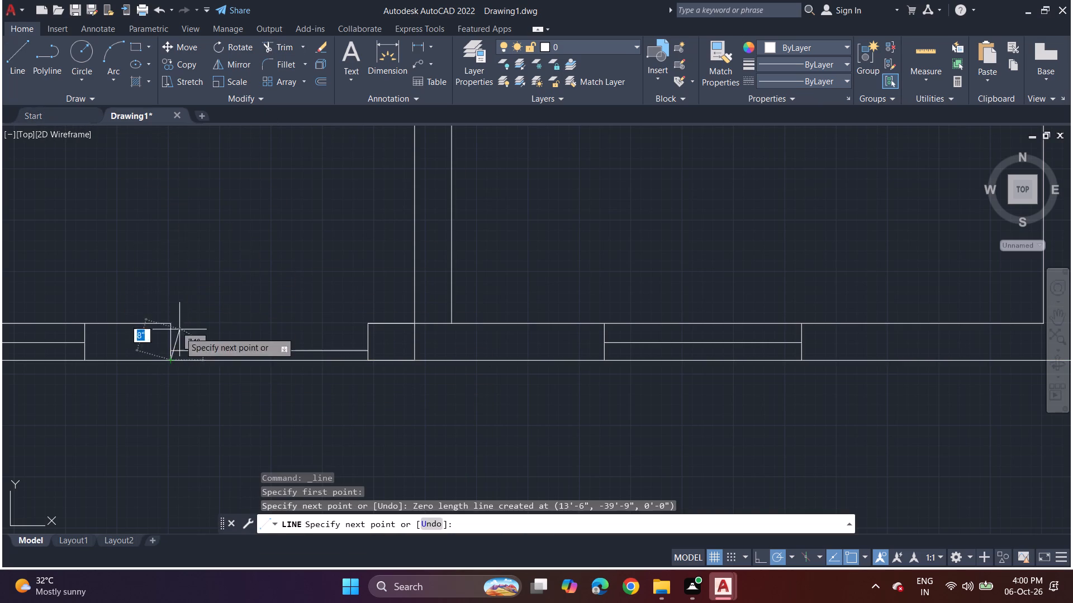
pyautogui.click(183, 353)
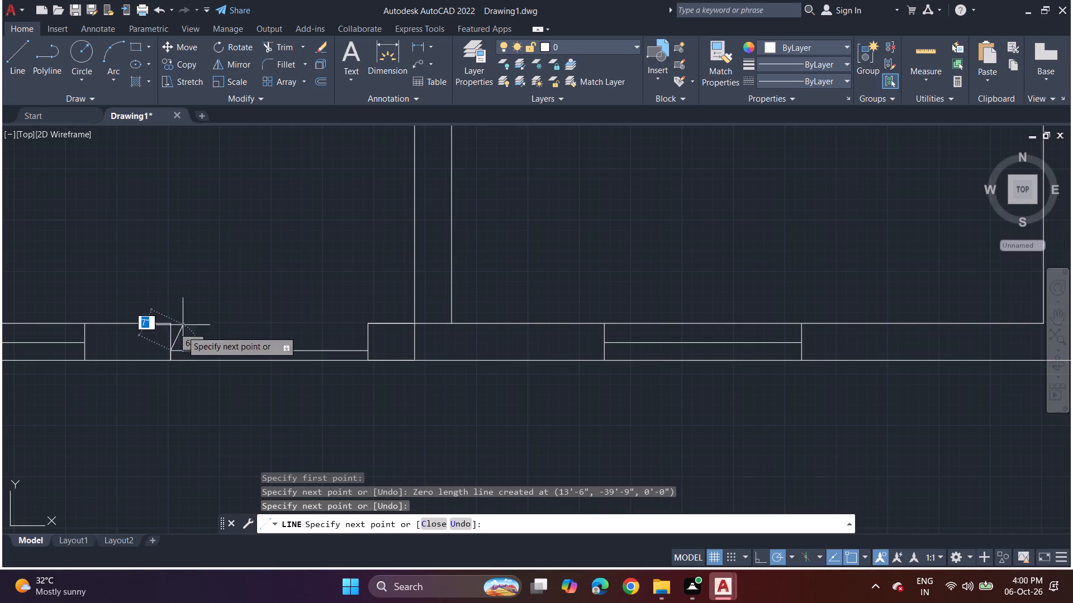
pyautogui.click(172, 363)
pyautogui.click(183, 360)
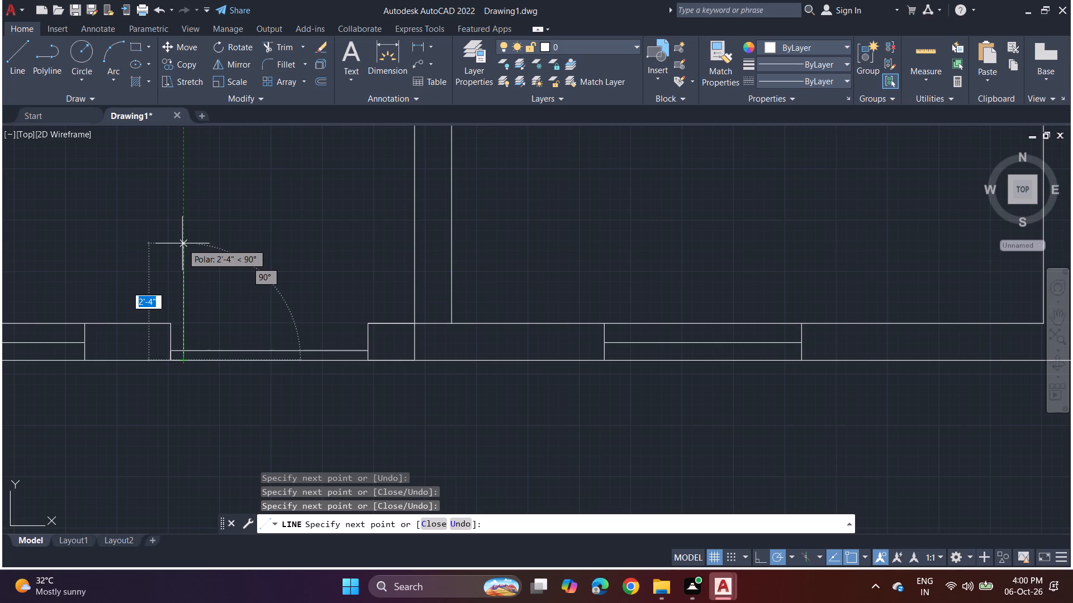
pyautogui.write('1.')
pyautogui.press('BackSpace')
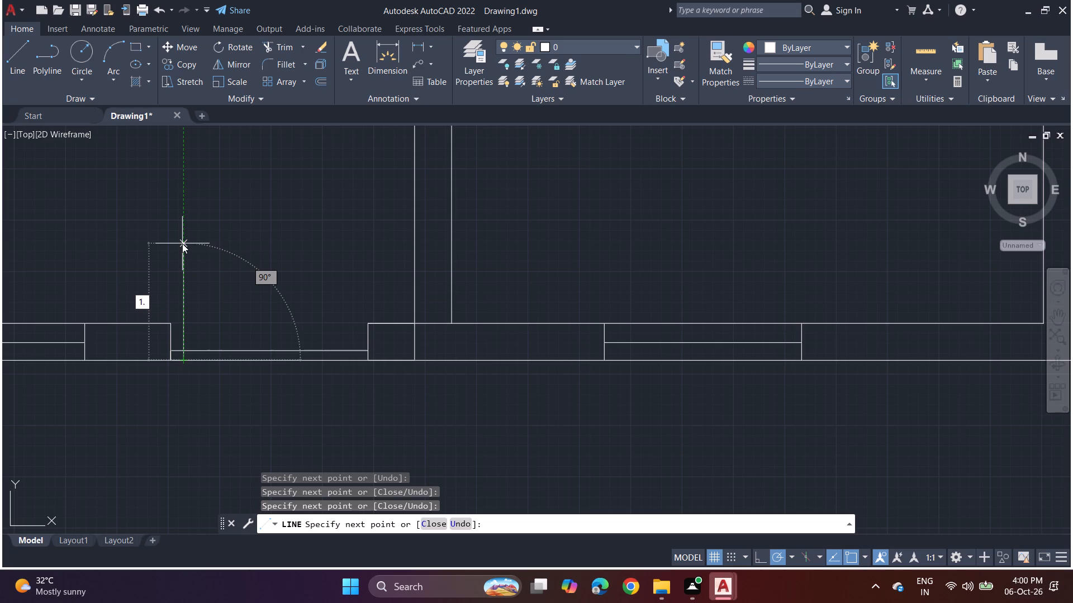
pyautogui.write("'5")
pyautogui.press('Return')
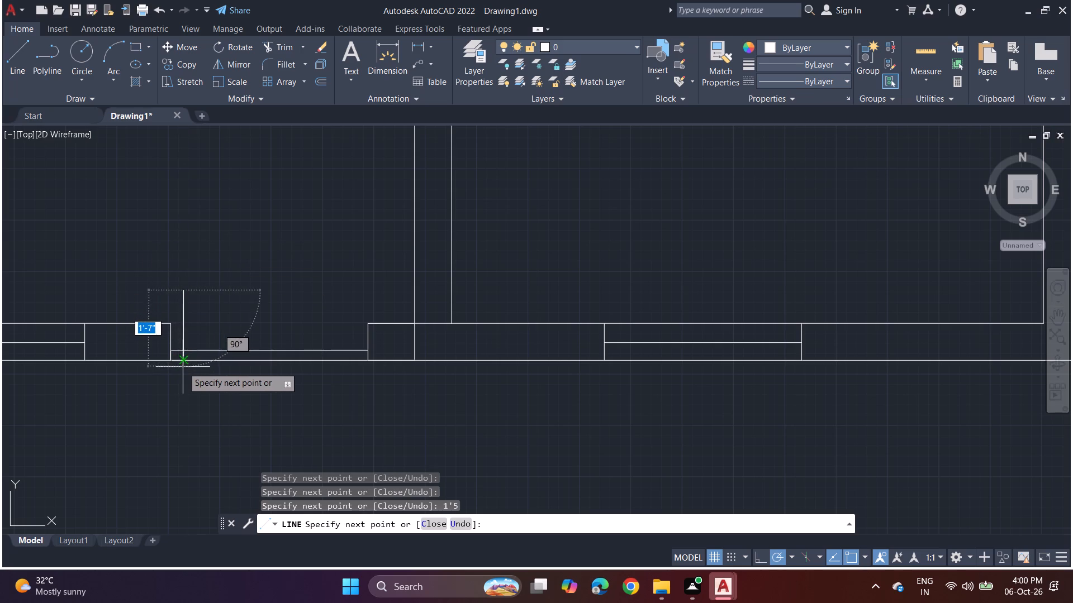
pyautogui.press('space')
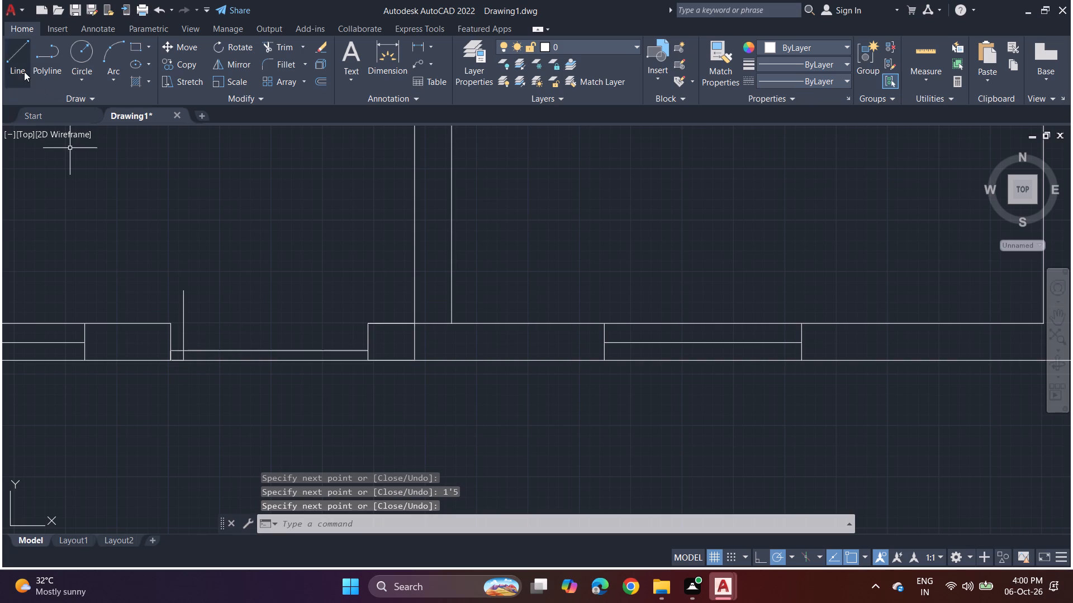
# Draw a 2' line rightward along the outer wall face from the upright line's base, undoing a first attempt at 1'5".
pyautogui.click(24, 71)
pyautogui.click(183, 357)
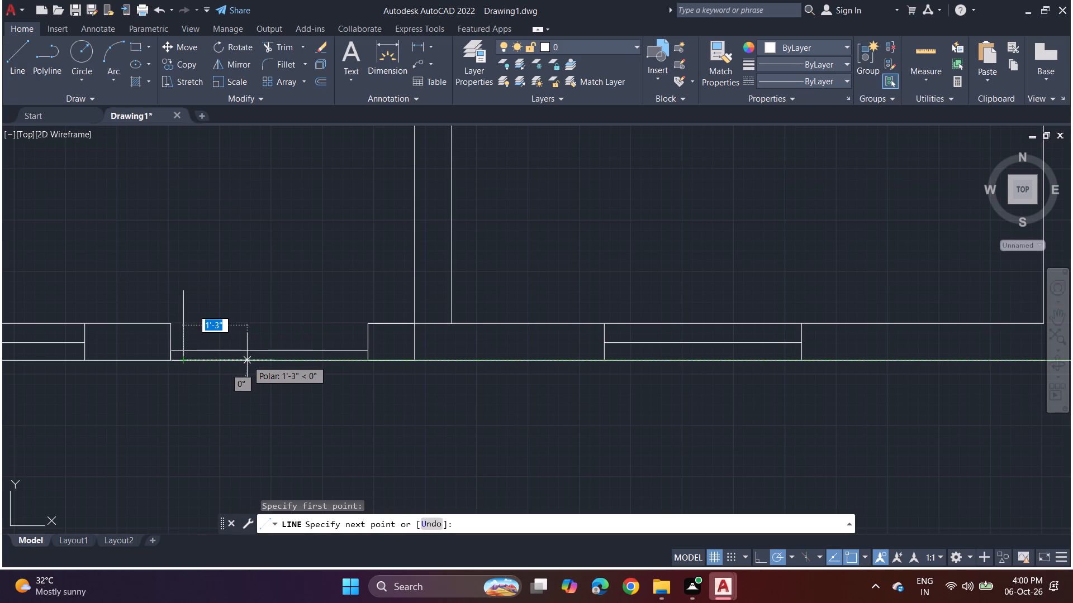
pyautogui.write("1'5")
pyautogui.press('Return')
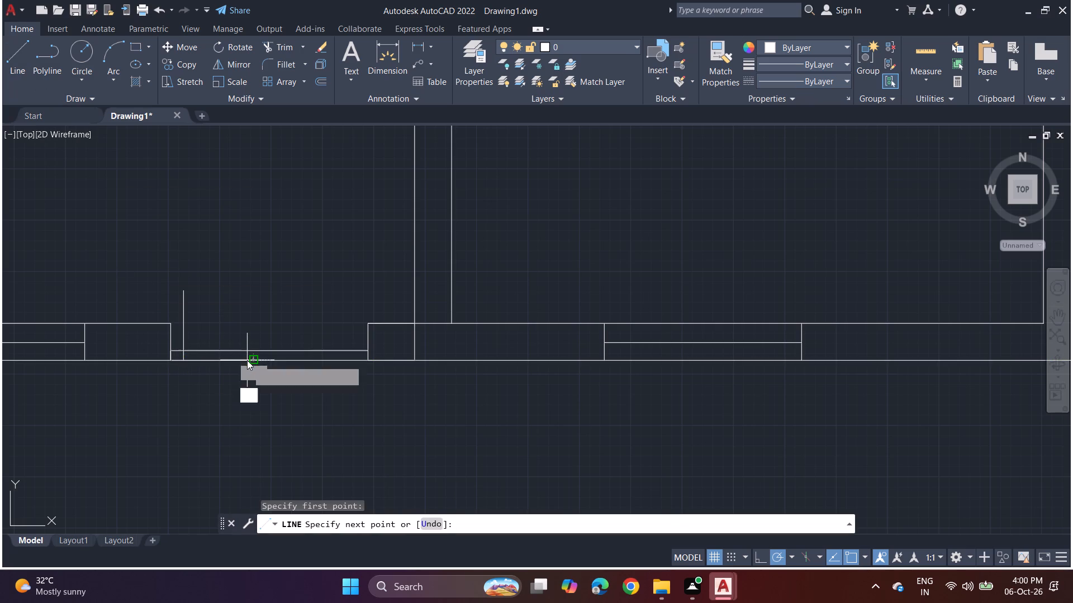
pyautogui.click(247, 360)
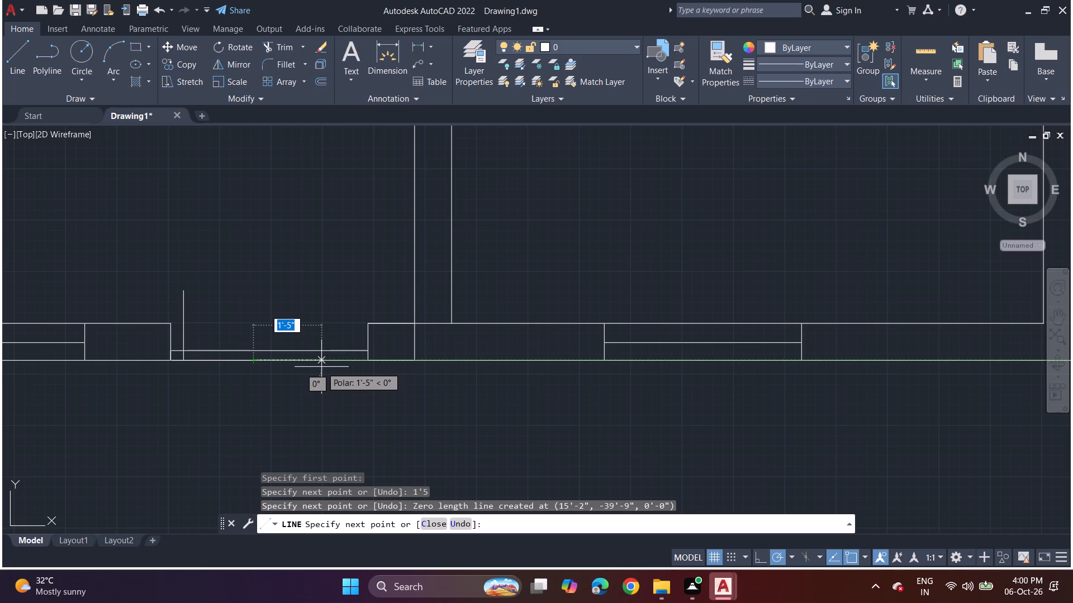
pyautogui.hotkey('ctrl', 'z')
pyautogui.hotkey('ctrl', 'z')
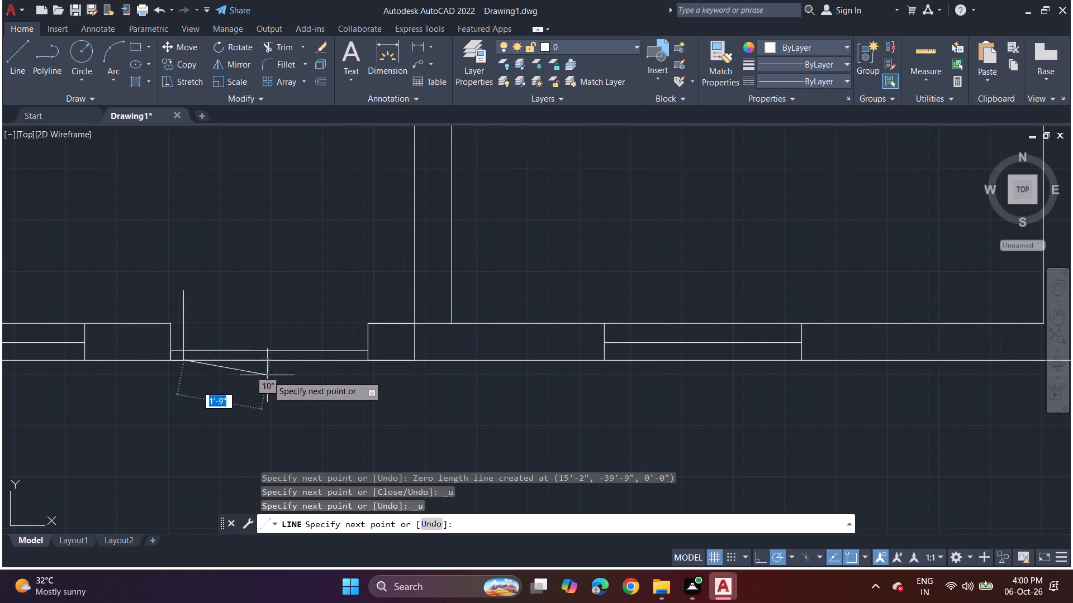
pyautogui.write("2'")
pyautogui.press('Return')
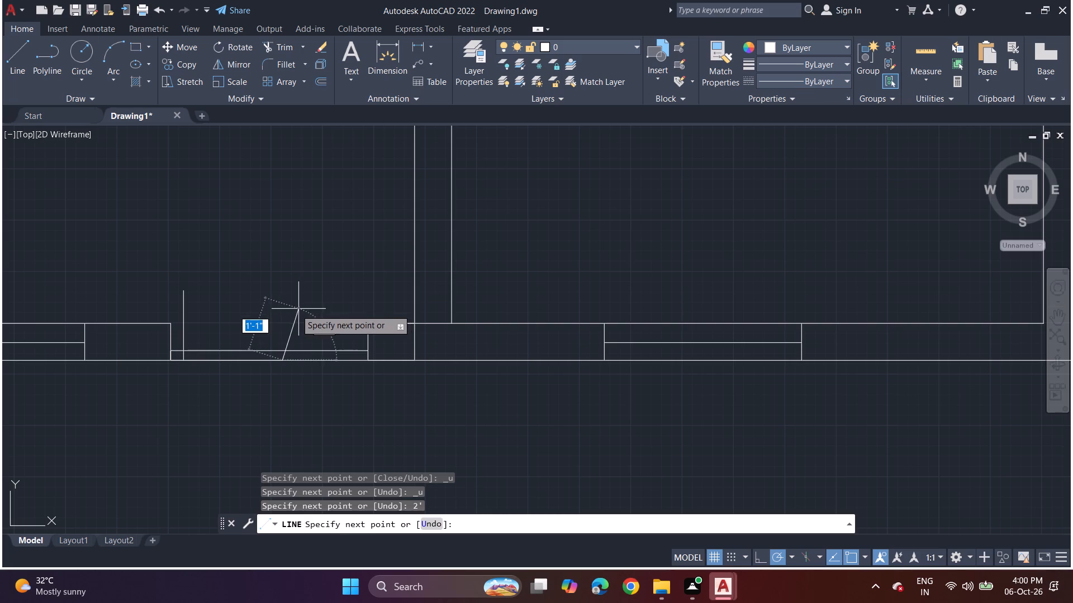
pyautogui.press('space')
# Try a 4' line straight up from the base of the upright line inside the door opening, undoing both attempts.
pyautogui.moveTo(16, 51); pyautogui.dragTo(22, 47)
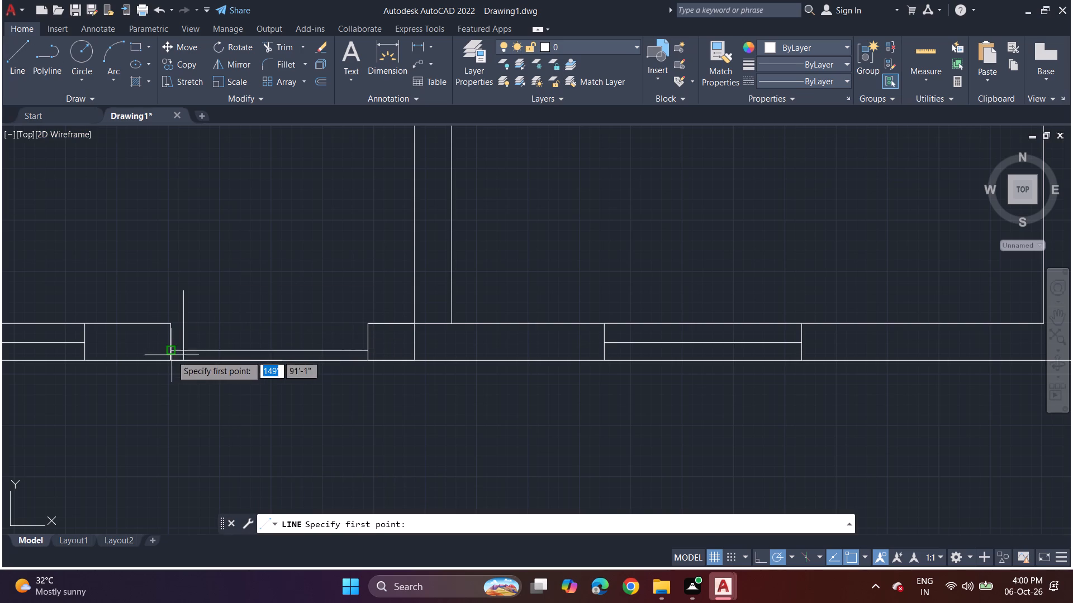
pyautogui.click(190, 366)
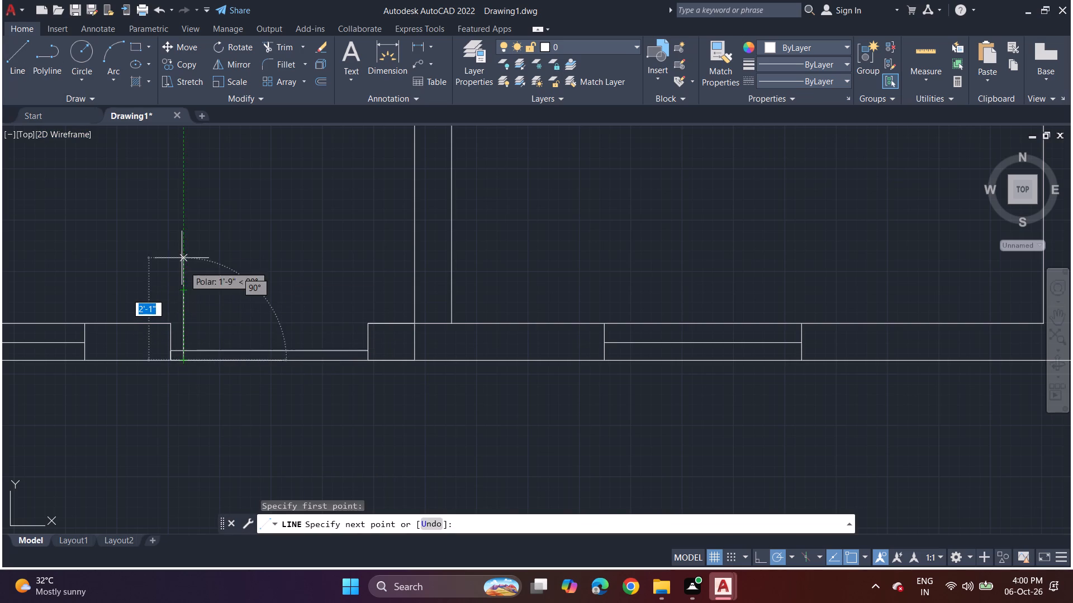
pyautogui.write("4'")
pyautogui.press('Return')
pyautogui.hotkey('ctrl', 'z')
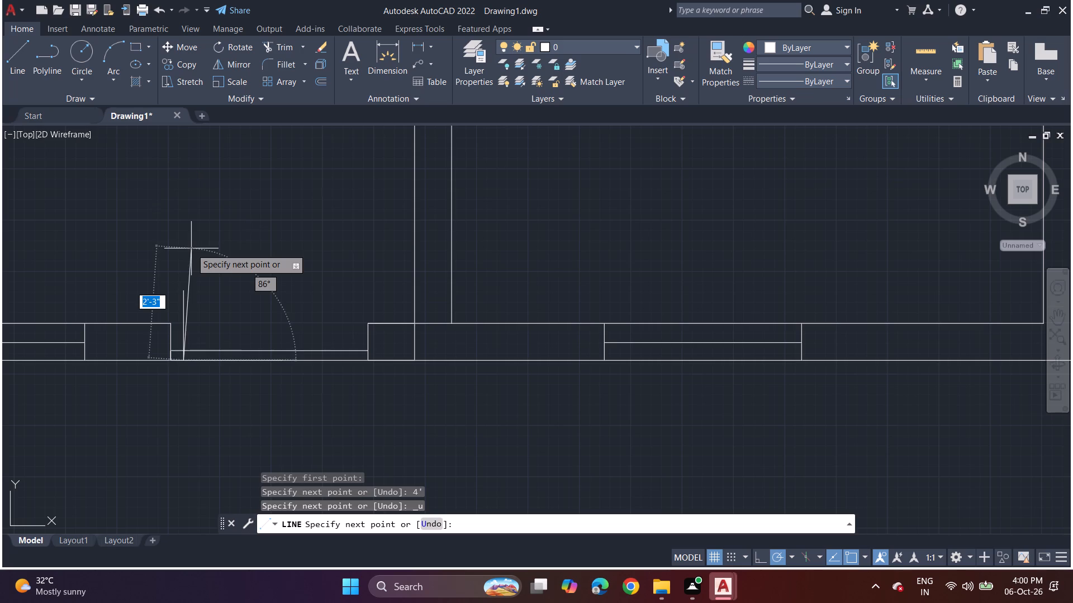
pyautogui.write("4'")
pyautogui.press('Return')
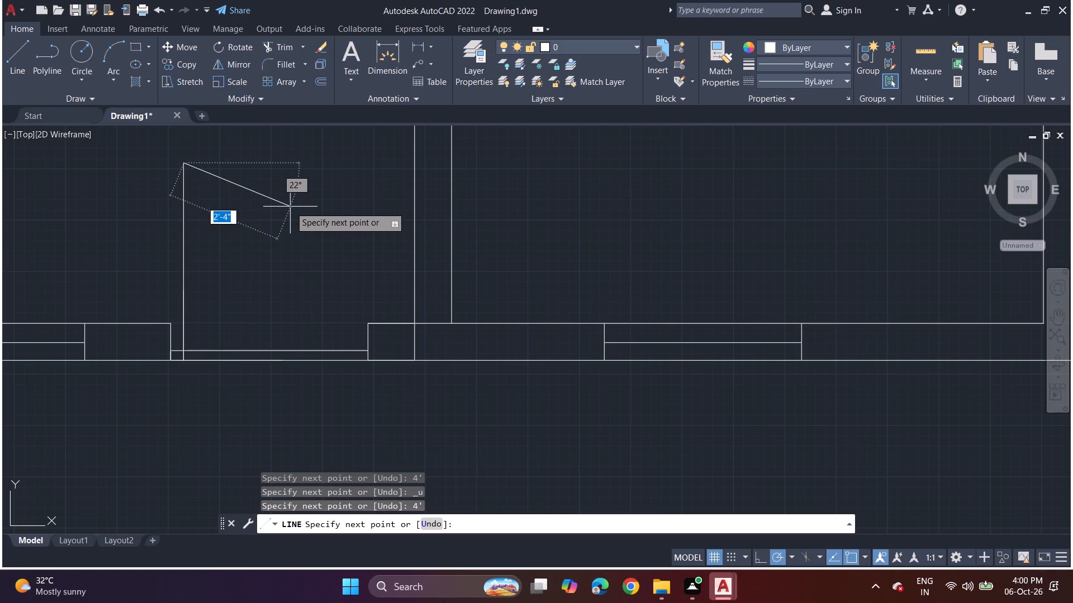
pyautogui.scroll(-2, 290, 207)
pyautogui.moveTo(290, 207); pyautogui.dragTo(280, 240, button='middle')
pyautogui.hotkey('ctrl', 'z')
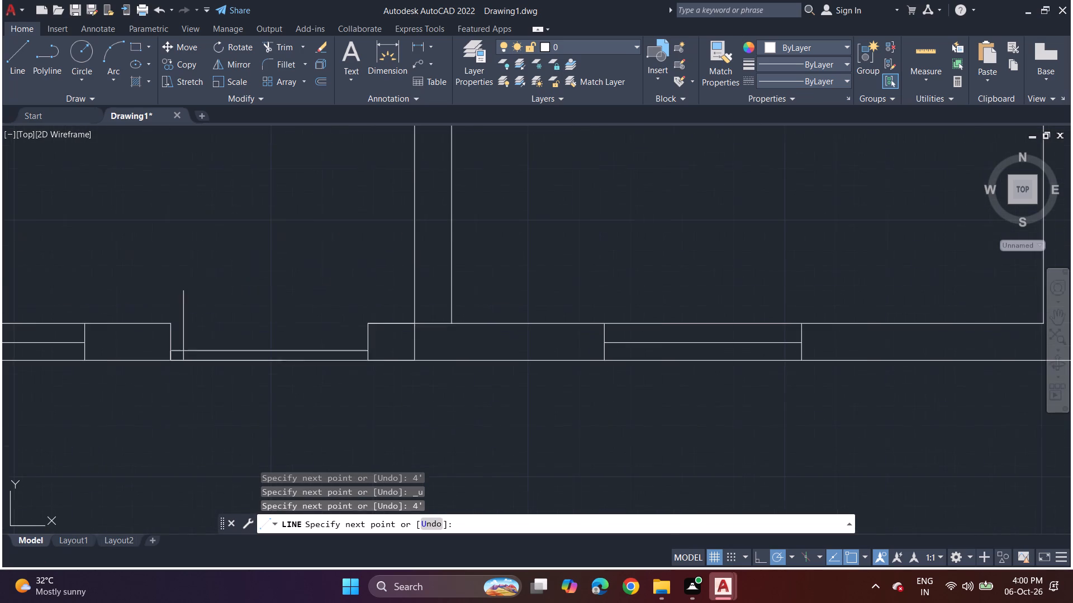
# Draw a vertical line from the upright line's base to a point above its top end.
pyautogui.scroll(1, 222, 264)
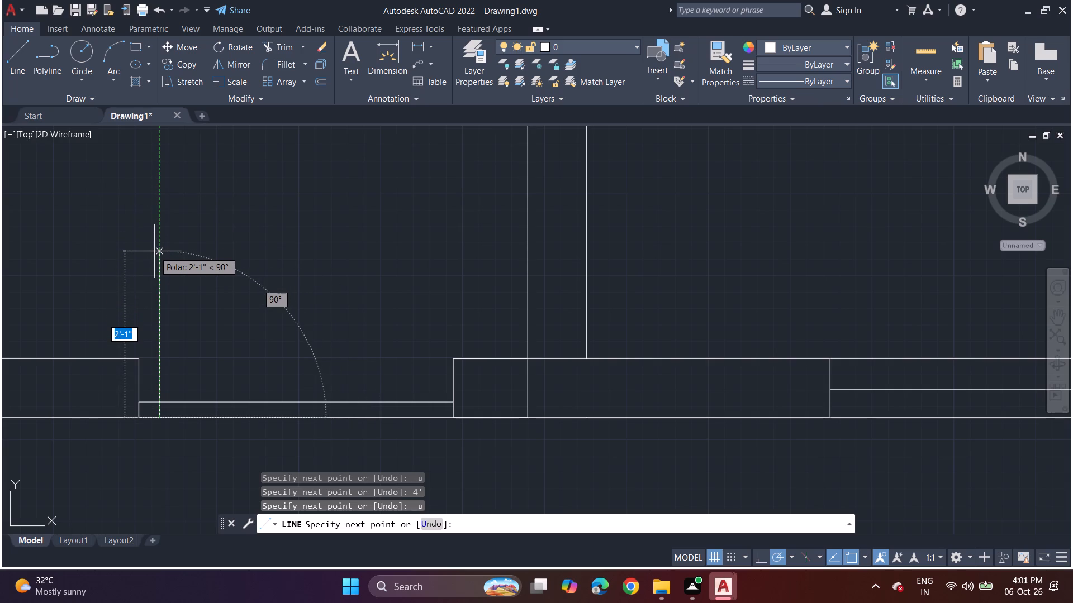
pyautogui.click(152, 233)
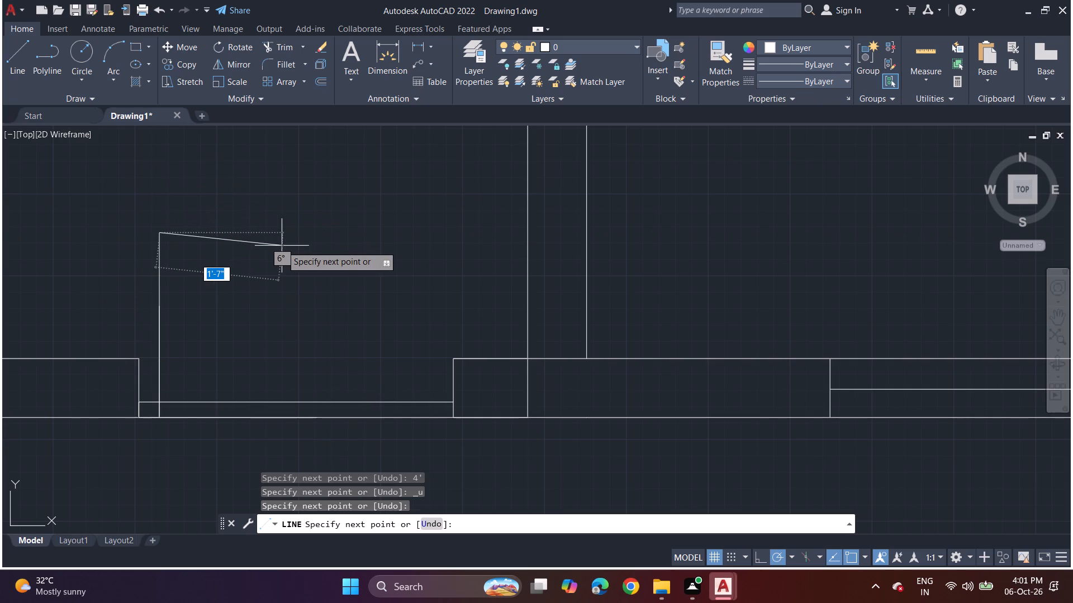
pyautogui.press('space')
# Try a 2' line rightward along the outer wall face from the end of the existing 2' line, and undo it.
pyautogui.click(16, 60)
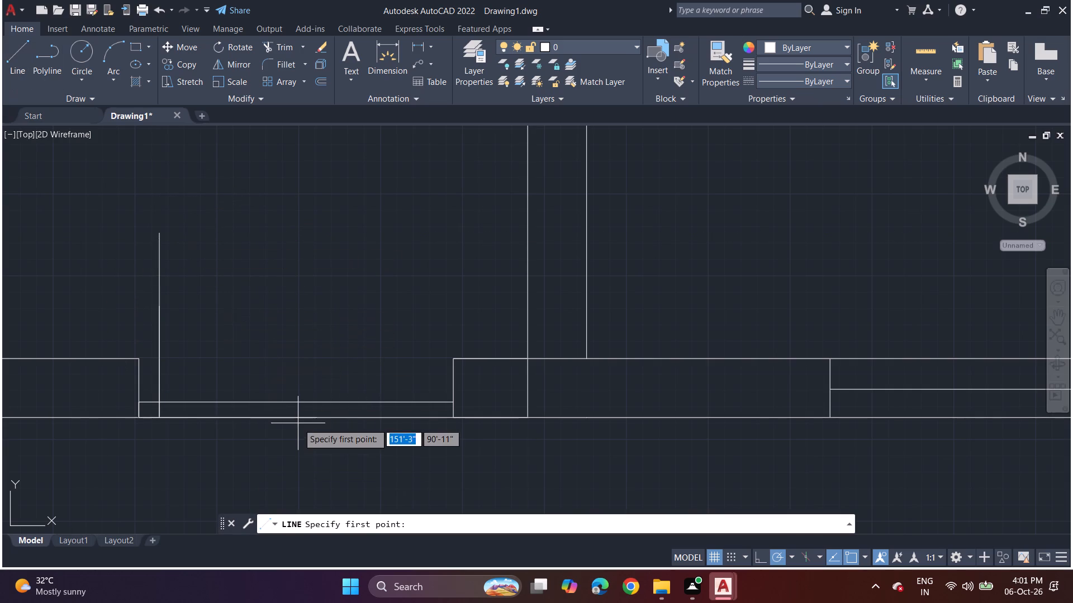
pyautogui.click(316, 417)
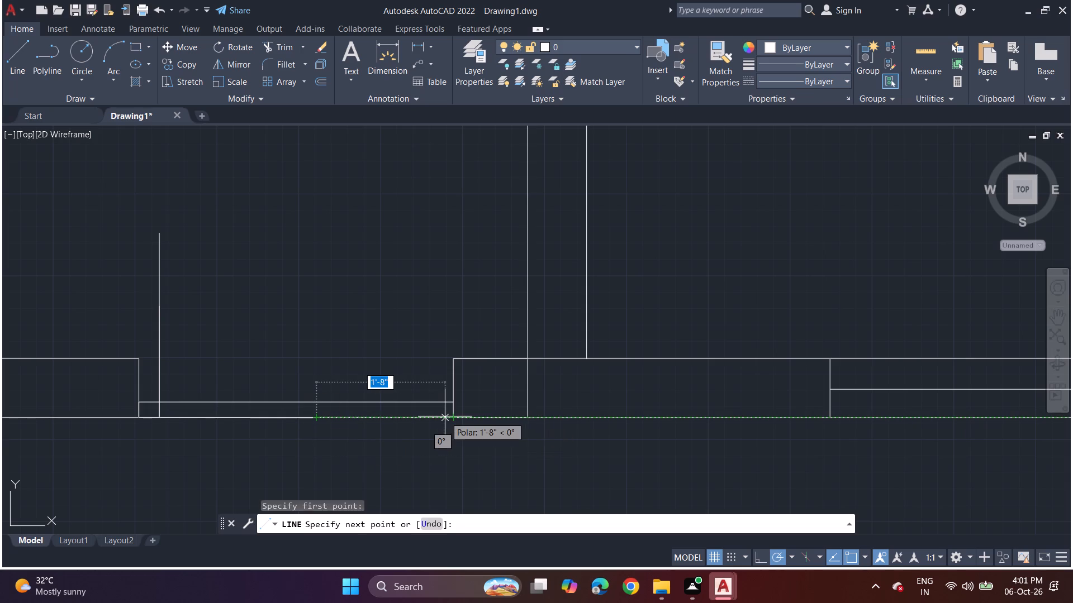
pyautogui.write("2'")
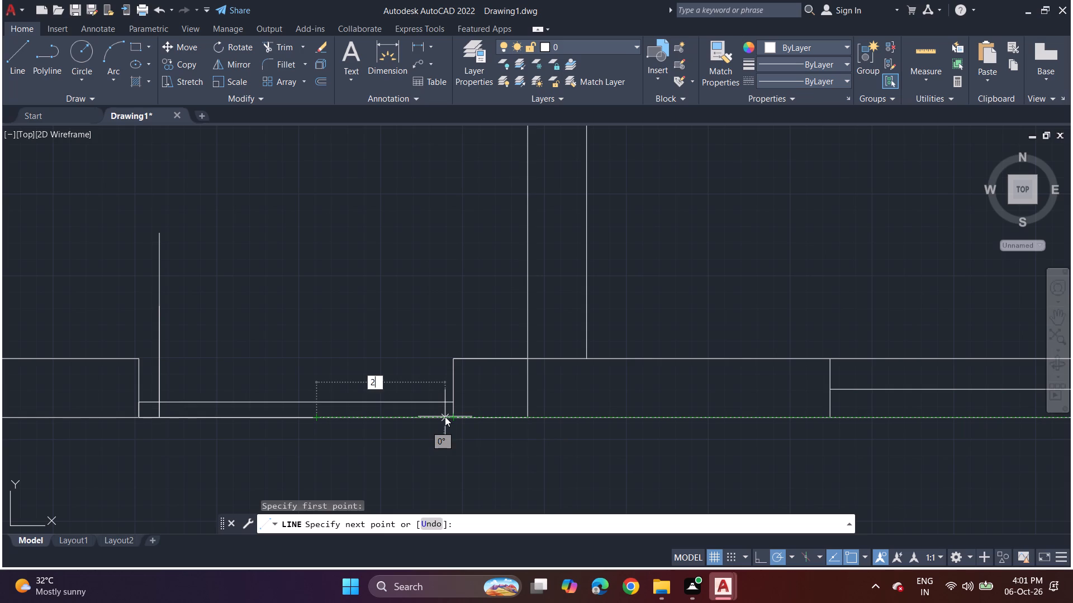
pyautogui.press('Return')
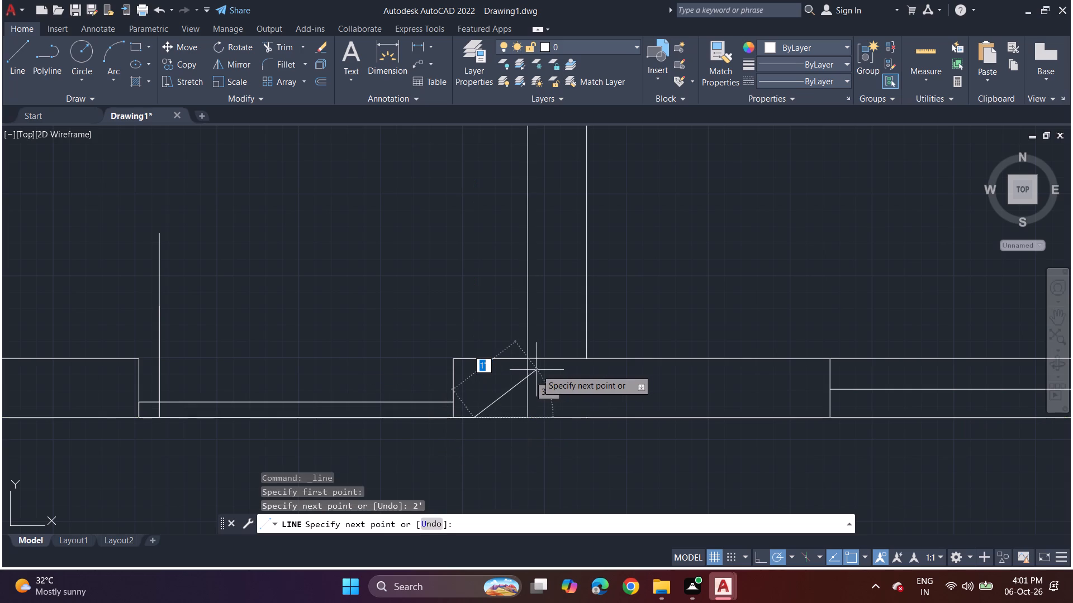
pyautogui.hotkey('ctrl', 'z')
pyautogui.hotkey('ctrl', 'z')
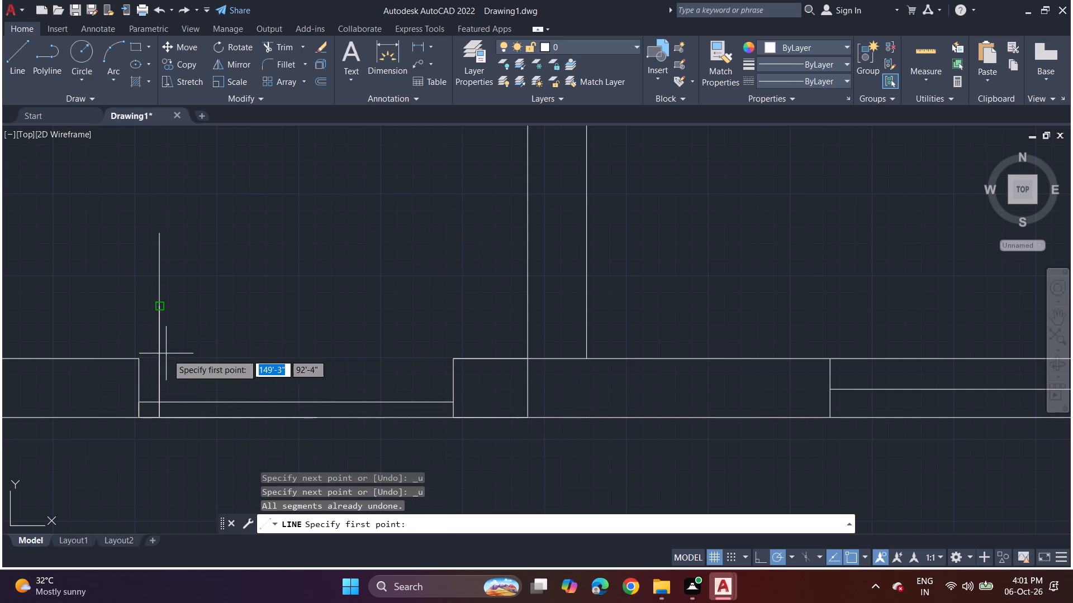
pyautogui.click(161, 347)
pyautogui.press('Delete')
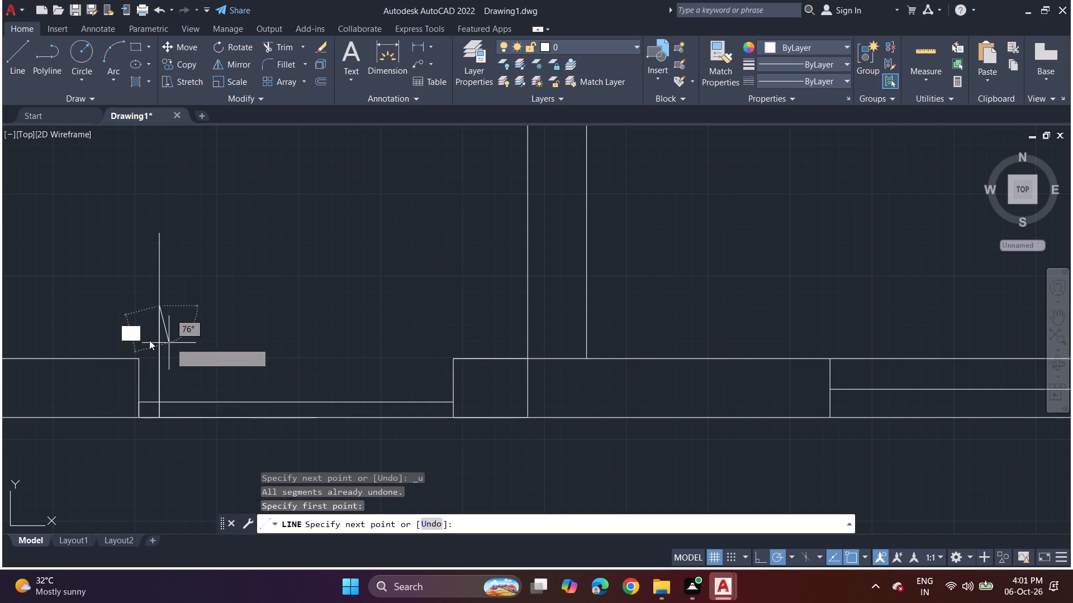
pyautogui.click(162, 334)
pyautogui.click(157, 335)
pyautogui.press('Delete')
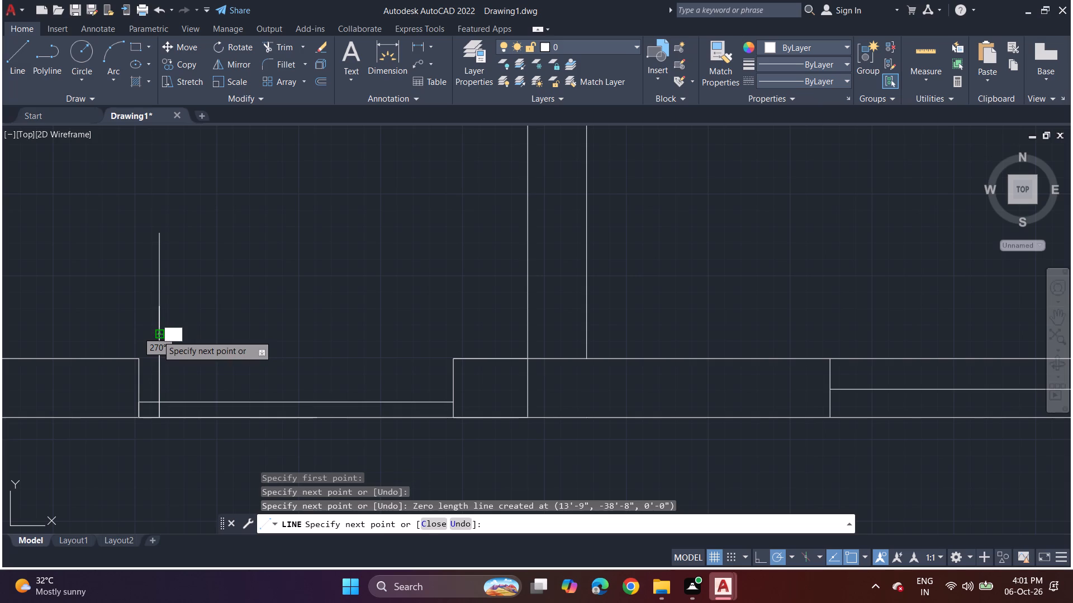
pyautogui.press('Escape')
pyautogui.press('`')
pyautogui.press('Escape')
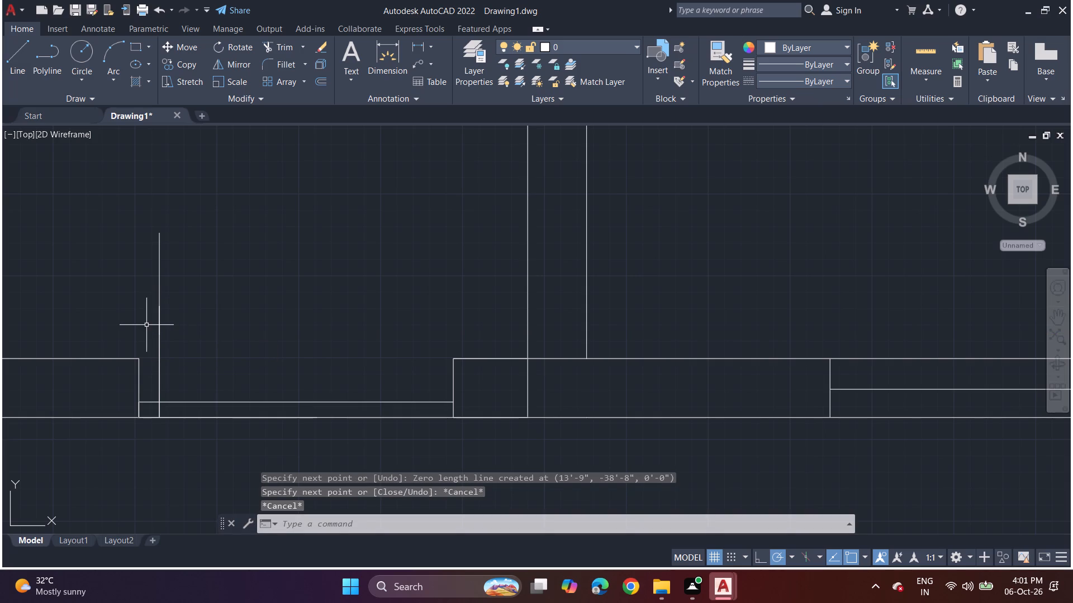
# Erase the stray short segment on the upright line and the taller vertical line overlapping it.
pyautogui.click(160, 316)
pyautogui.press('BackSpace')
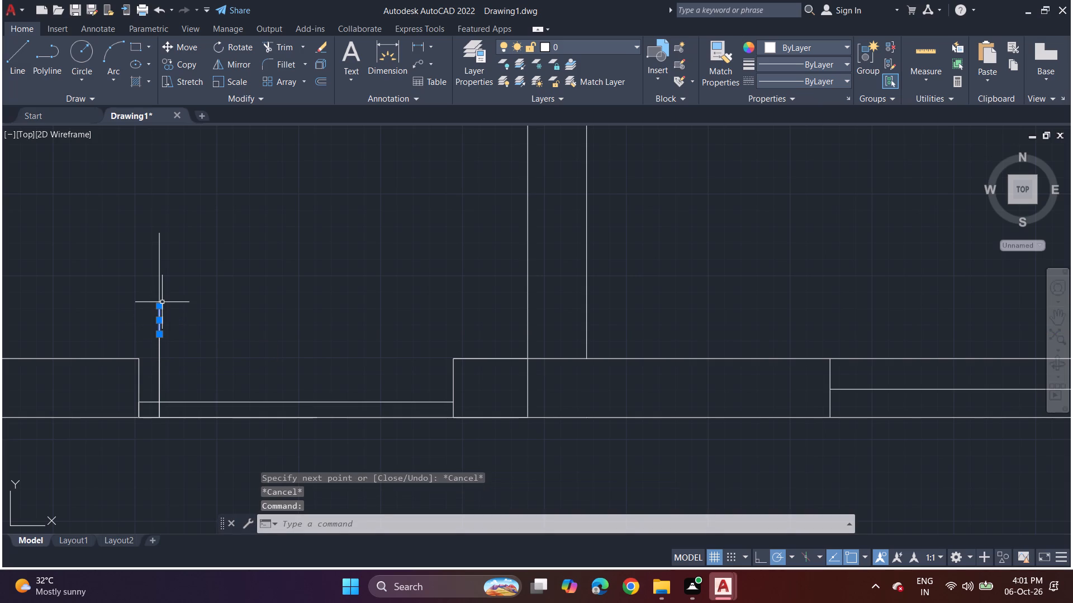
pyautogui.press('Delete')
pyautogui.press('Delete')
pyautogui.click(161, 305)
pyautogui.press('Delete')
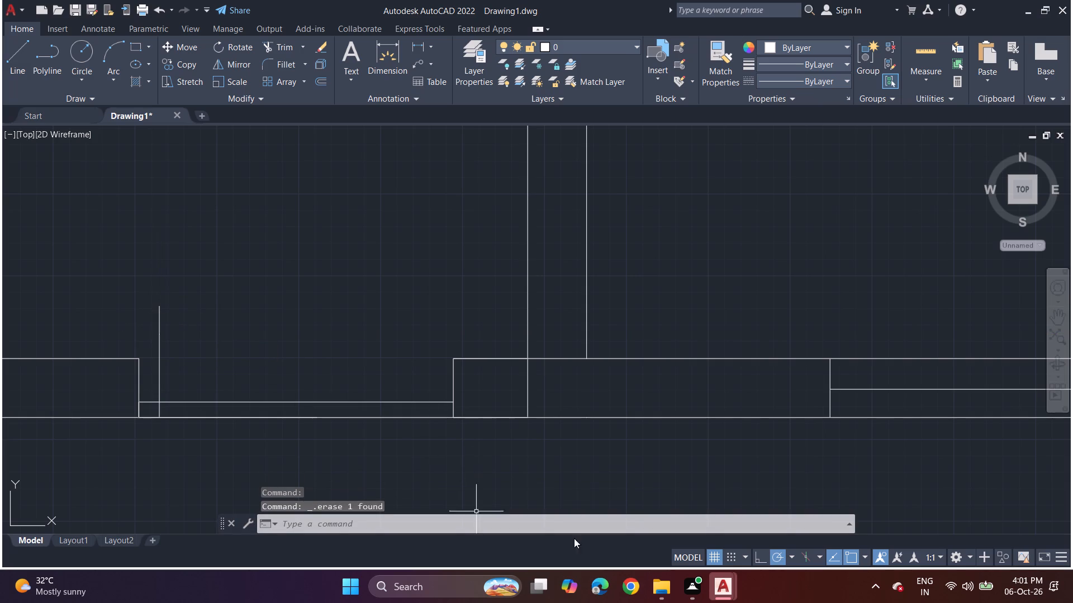
# Examine the command history for the earlier line, trim, stretch and distance entries.
pyautogui.click(850, 524)
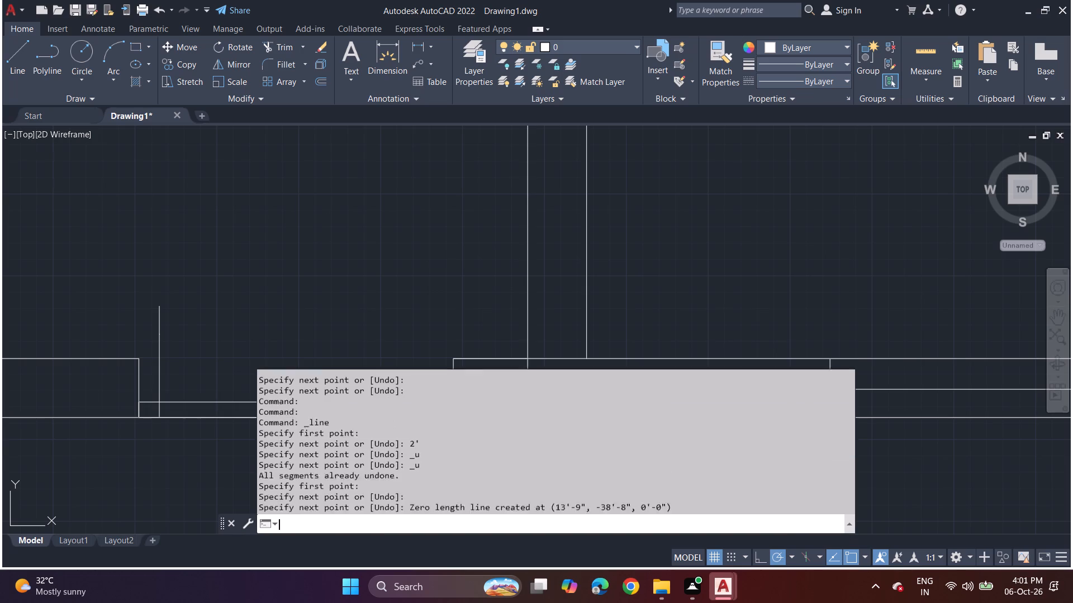
pyautogui.scroll(20, 495, 337)
pyautogui.scroll(7, 495, 337)
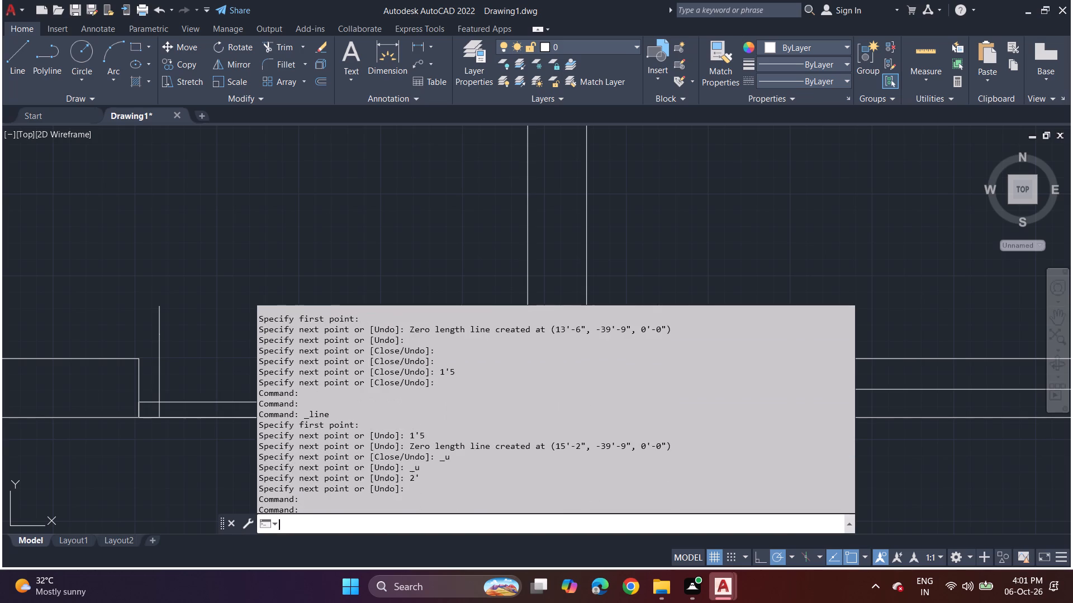
pyautogui.scroll(20, 478, 350)
pyautogui.scroll(14, 479, 351)
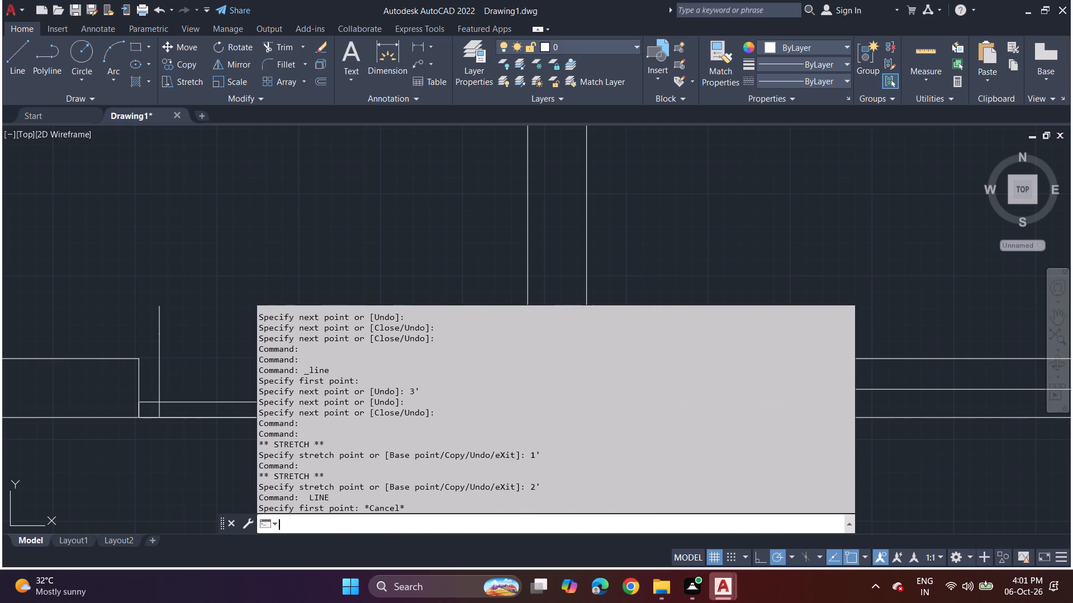
pyautogui.scroll(20, 479, 351)
pyautogui.scroll(20, 479, 351)
pyautogui.scroll(1, 479, 351)
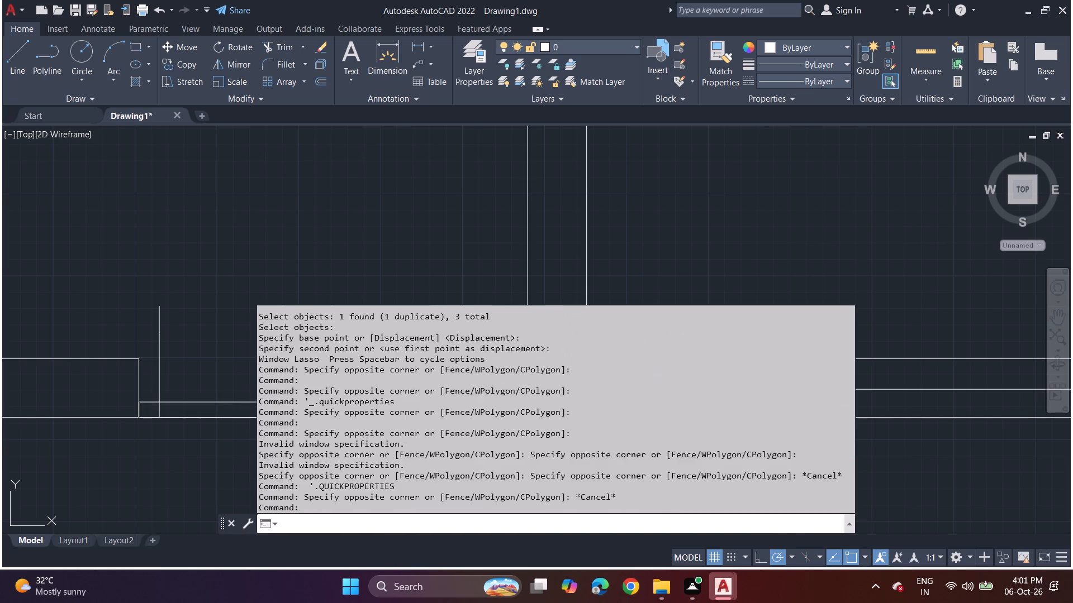
pyautogui.scroll(1, 475, 353)
pyautogui.scroll(-2, 475, 353)
pyautogui.scroll(5, 475, 353)
pyautogui.scroll(16, 473, 354)
pyautogui.scroll(6, 474, 354)
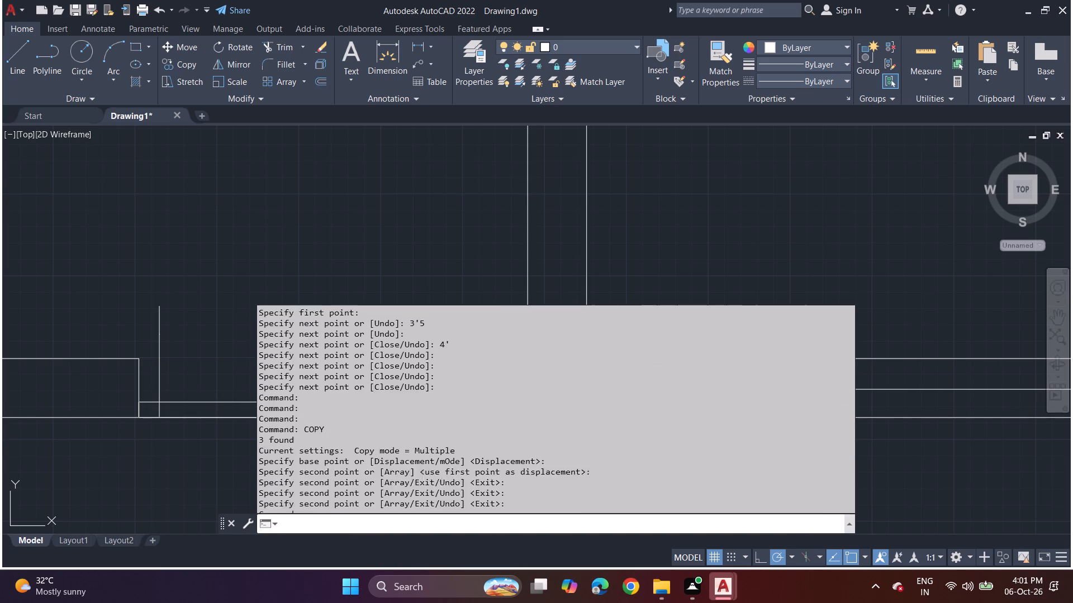
pyautogui.scroll(20, 474, 354)
pyautogui.scroll(16, 474, 354)
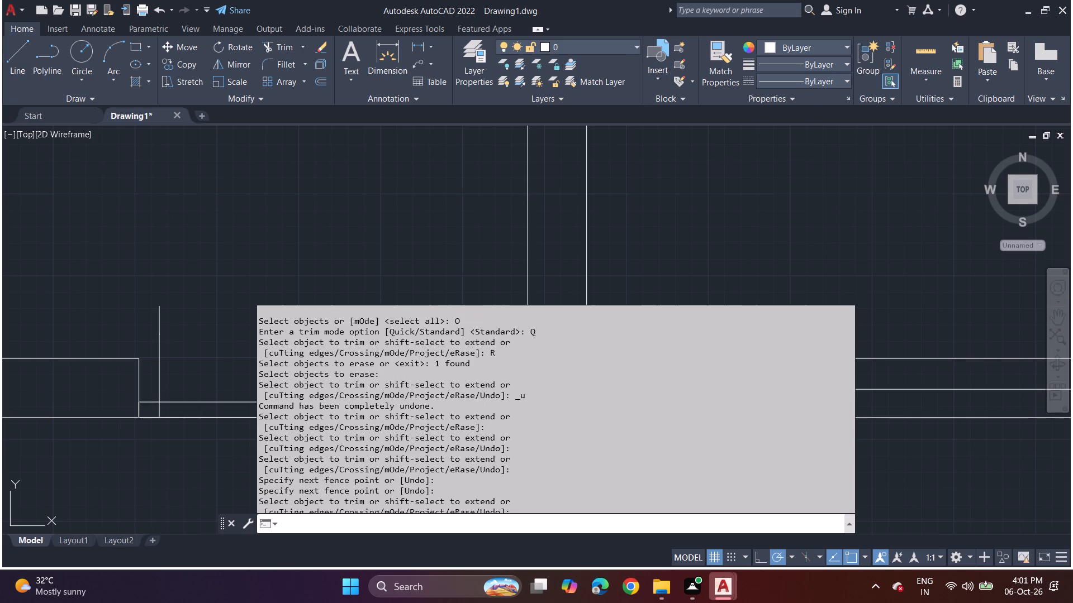
pyautogui.scroll(20, 471, 356)
pyautogui.scroll(19, 471, 356)
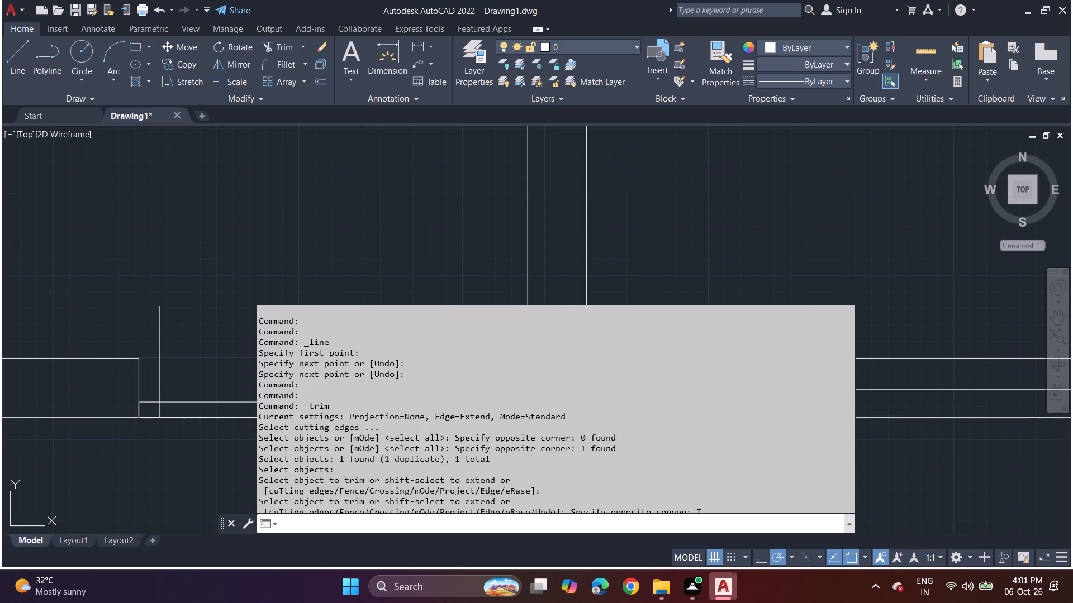
pyautogui.scroll(20, 468, 357)
pyautogui.scroll(19, 468, 357)
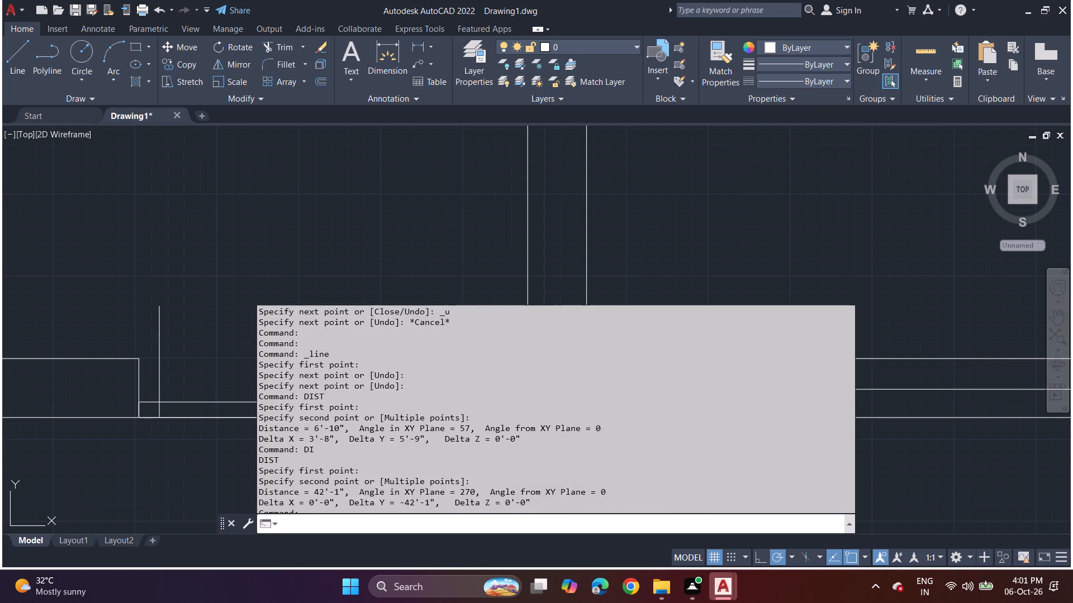
pyautogui.scroll(20, 468, 351)
pyautogui.scroll(19, 468, 351)
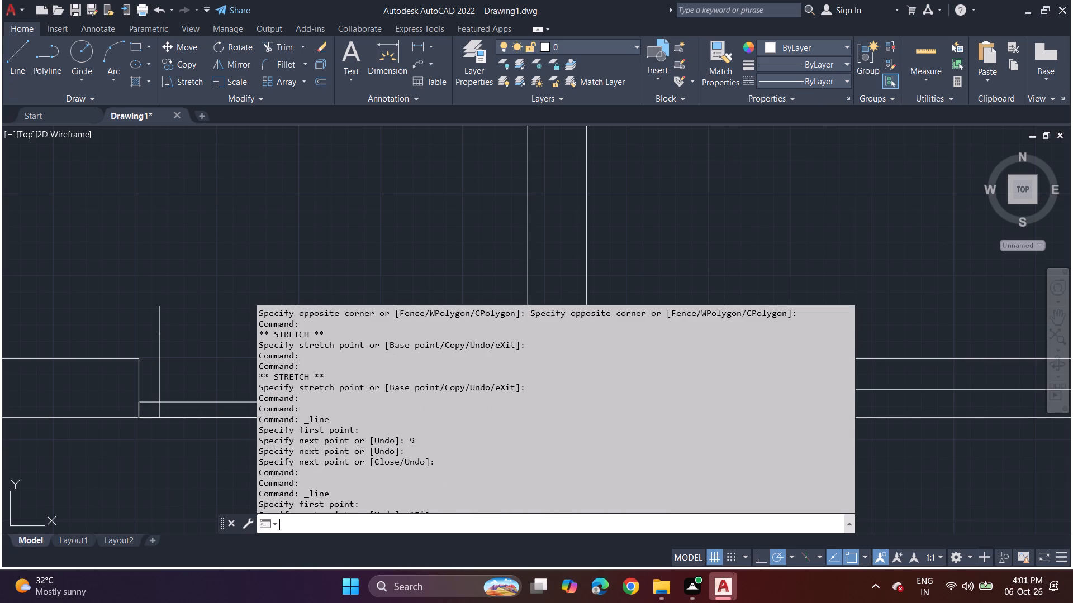
pyautogui.scroll(20, 468, 350)
pyautogui.scroll(4, 468, 350)
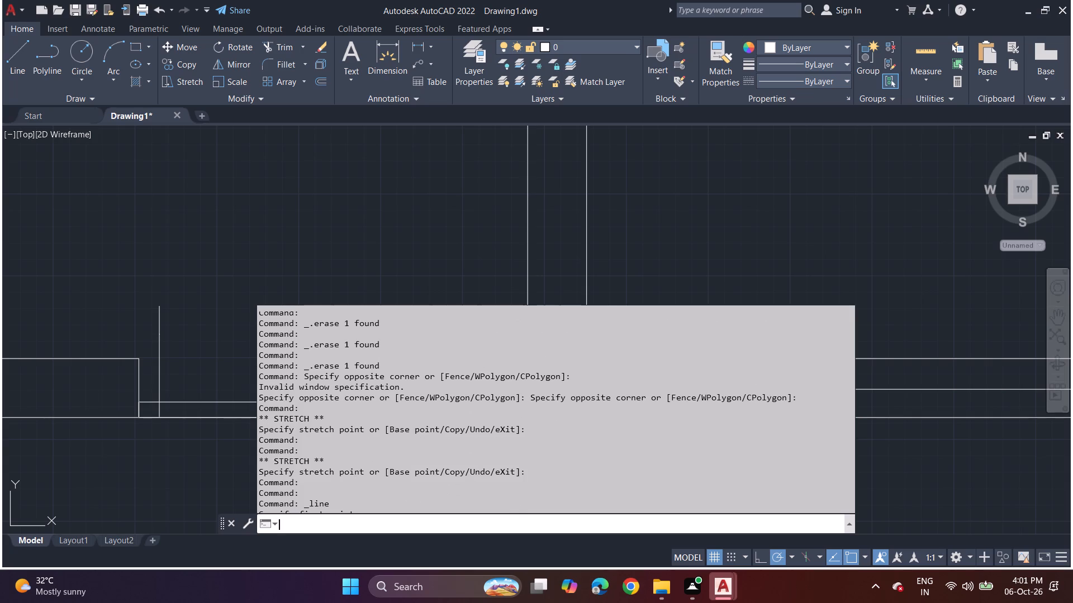
pyautogui.scroll(3, 368, 354)
pyautogui.scroll(4, 373, 415)
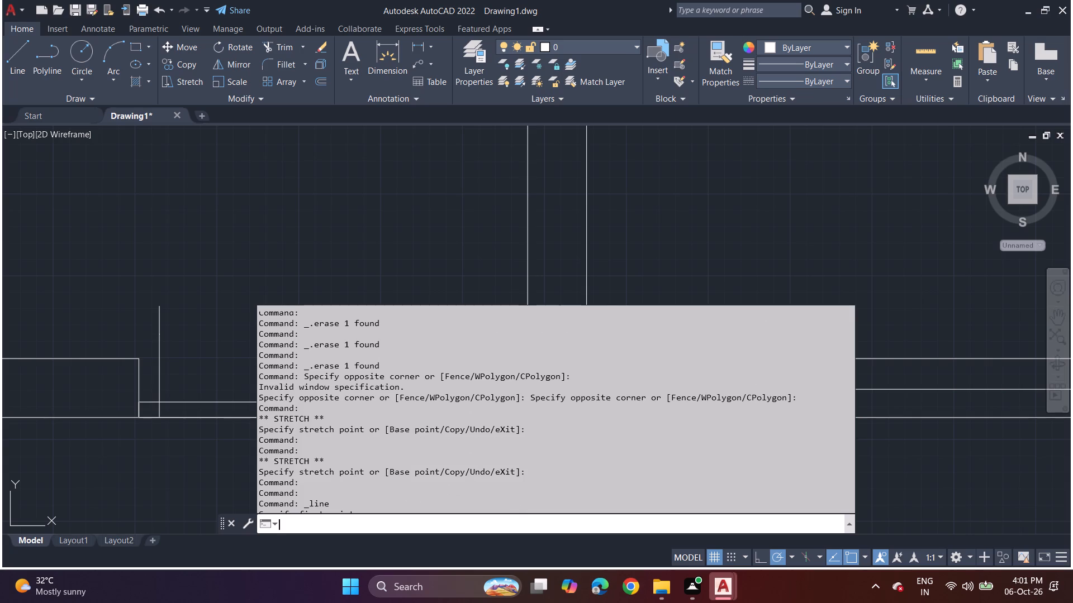
pyautogui.scroll(-5, 373, 415)
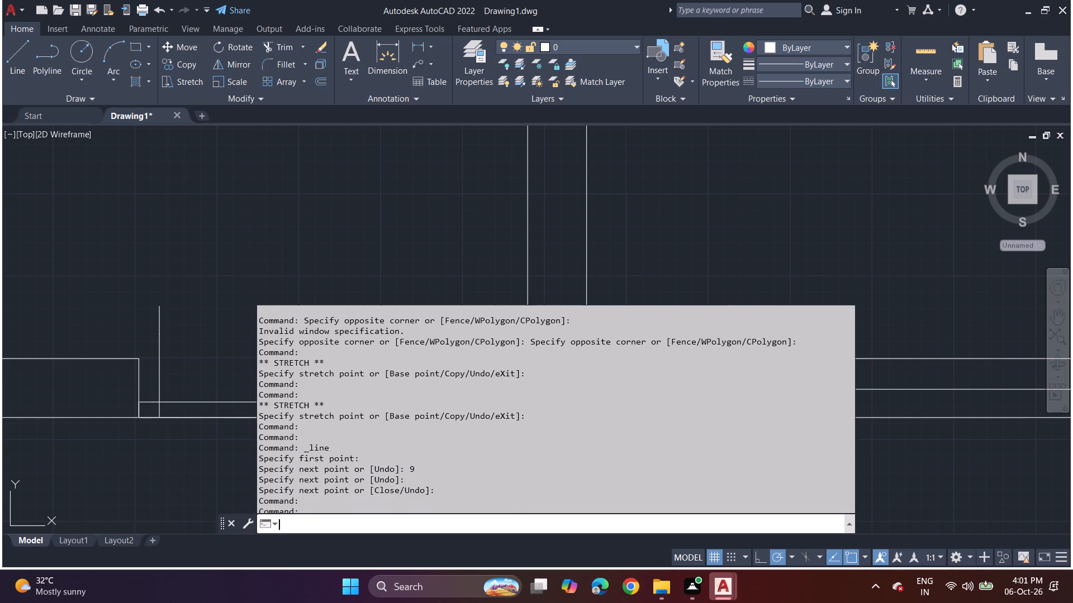
pyautogui.scroll(-5, 373, 415)
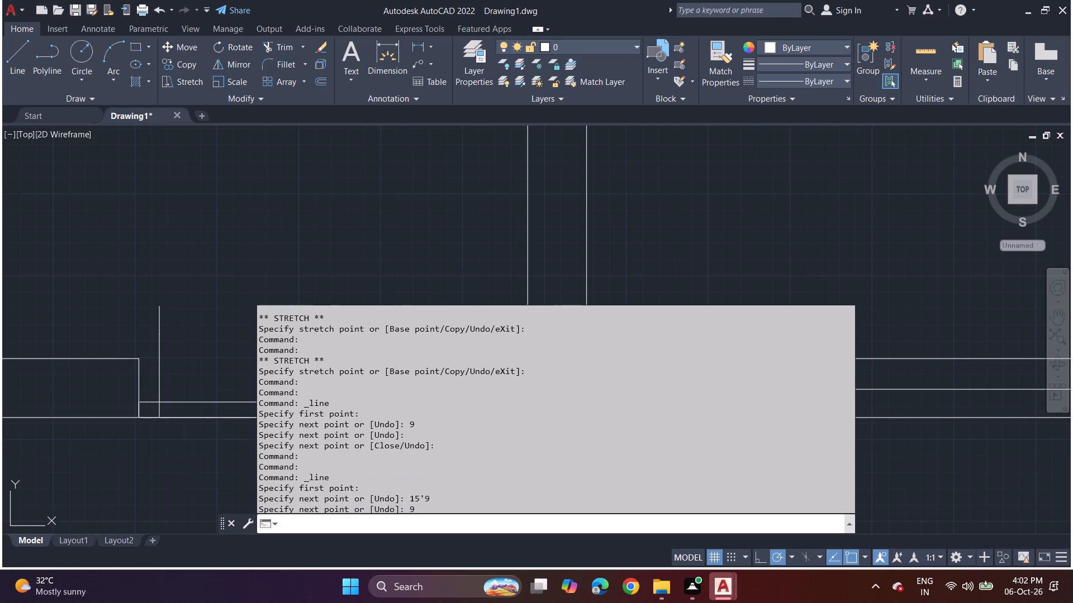
pyautogui.scroll(-4, 373, 415)
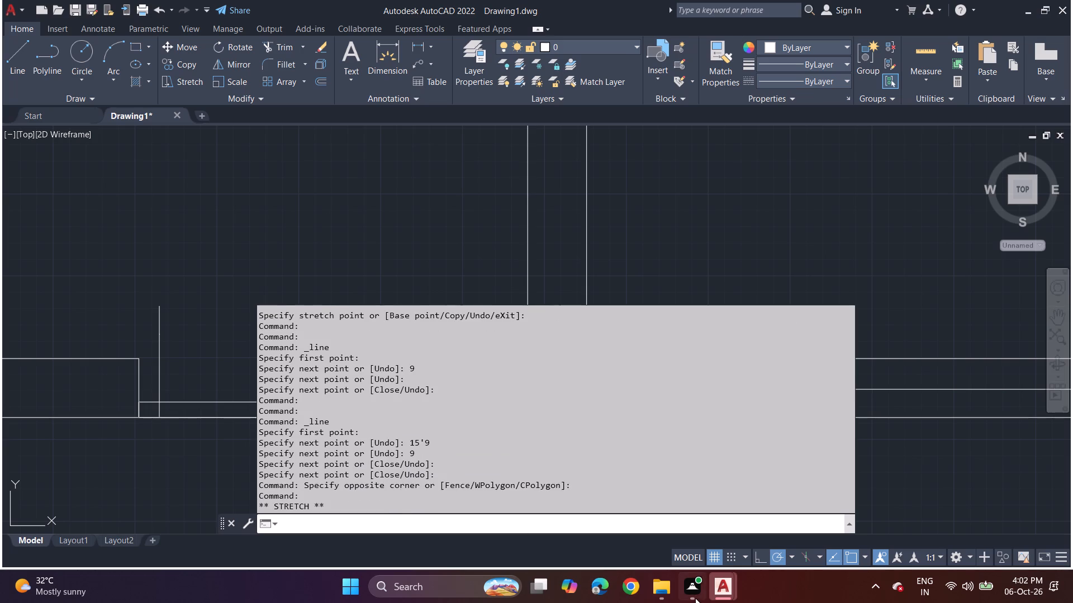
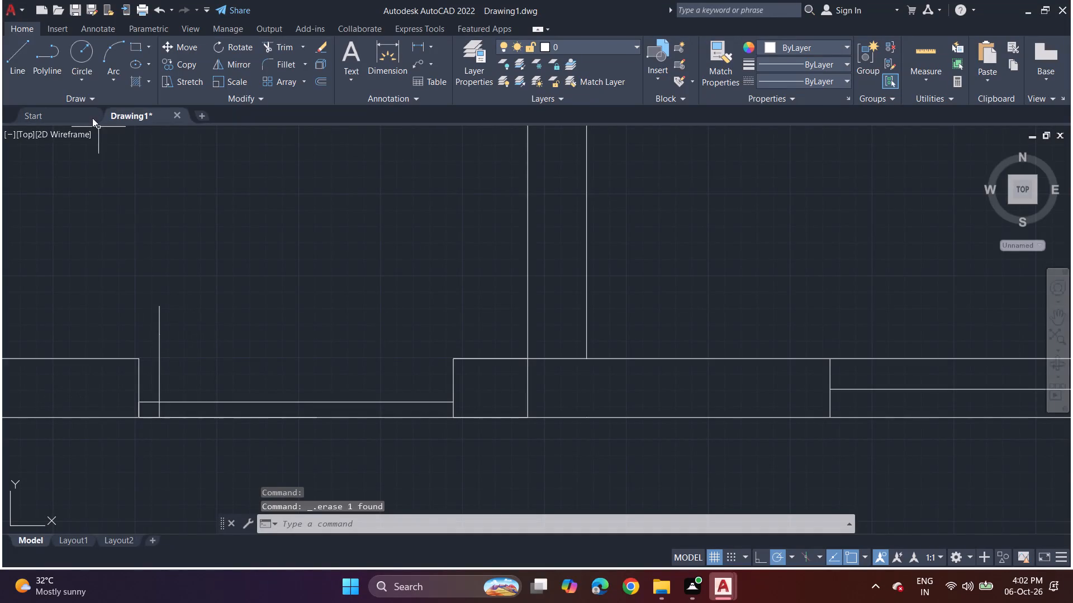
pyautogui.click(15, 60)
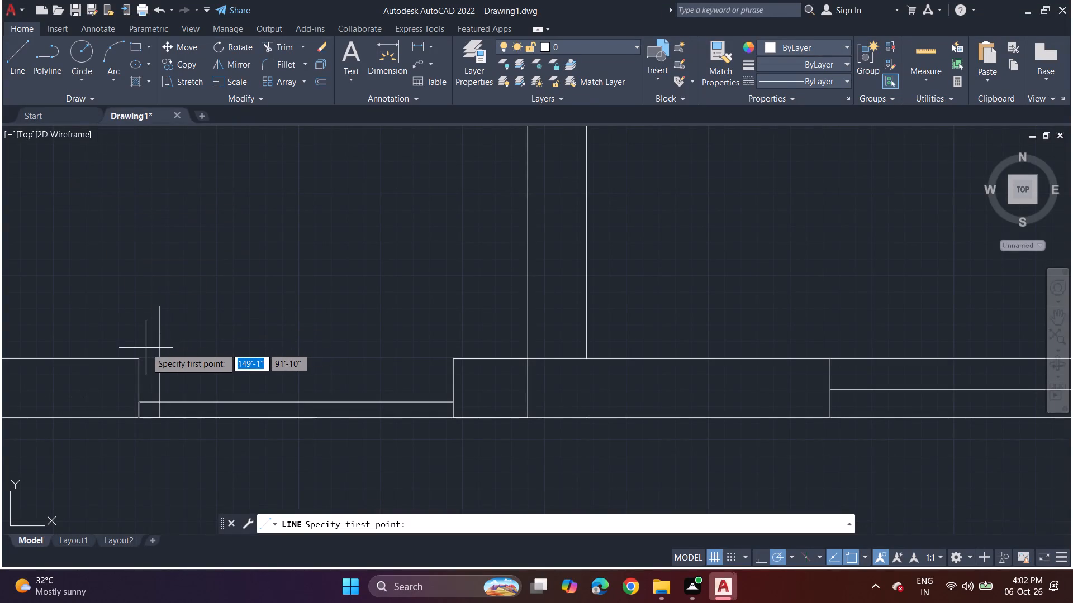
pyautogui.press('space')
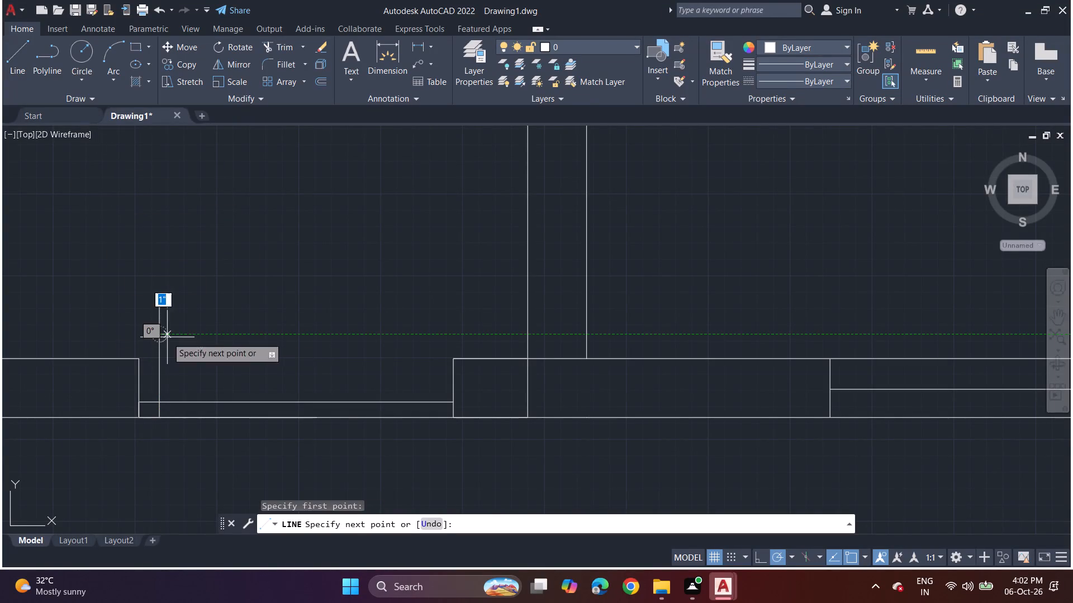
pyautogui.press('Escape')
# Erase the upright line standing inside the door opening in the bottom outer wall.
pyautogui.click(162, 344)
pyautogui.click(159, 359)
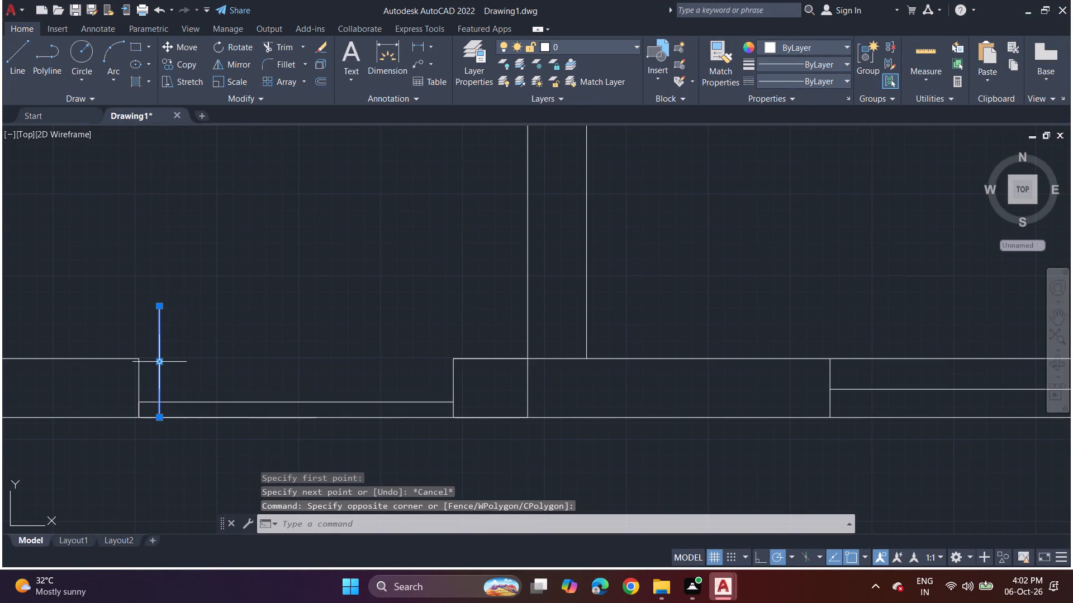
pyautogui.press('Delete')
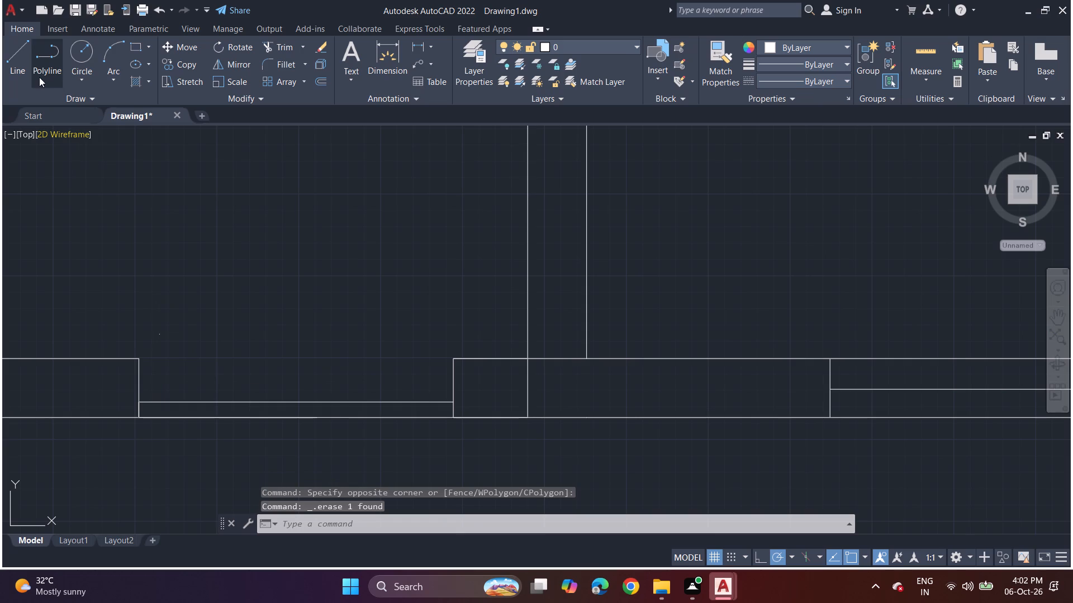
# Measure the door opening's width along the outer wall face, from its left jamb to its right jamb.
pyautogui.press('d')
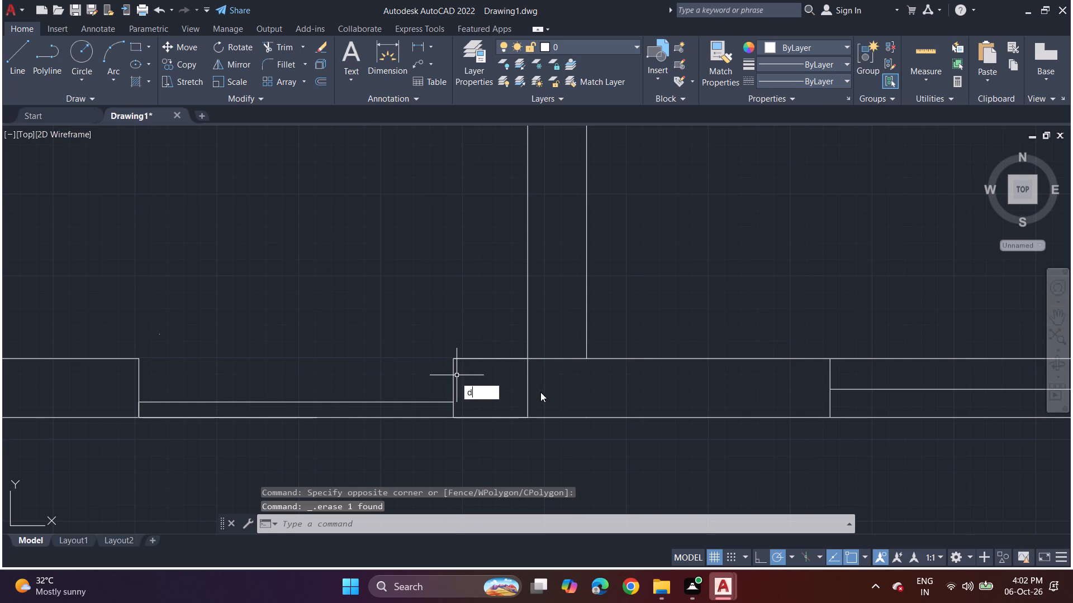
pyautogui.press('i')
pyautogui.press('s')
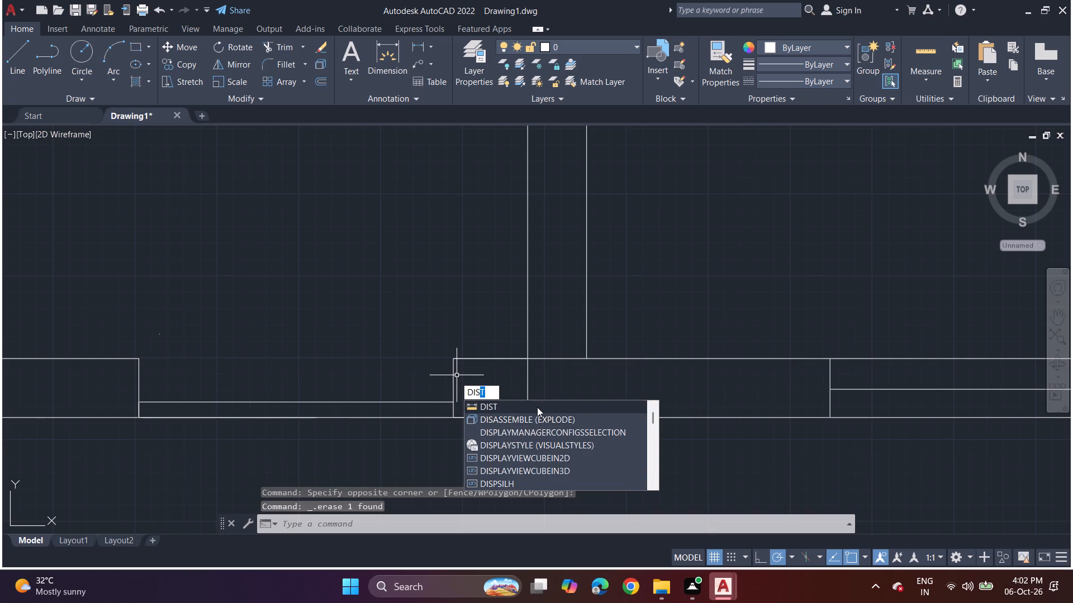
pyautogui.click(537, 407)
pyautogui.moveTo(138, 420); pyautogui.dragTo(144, 419)
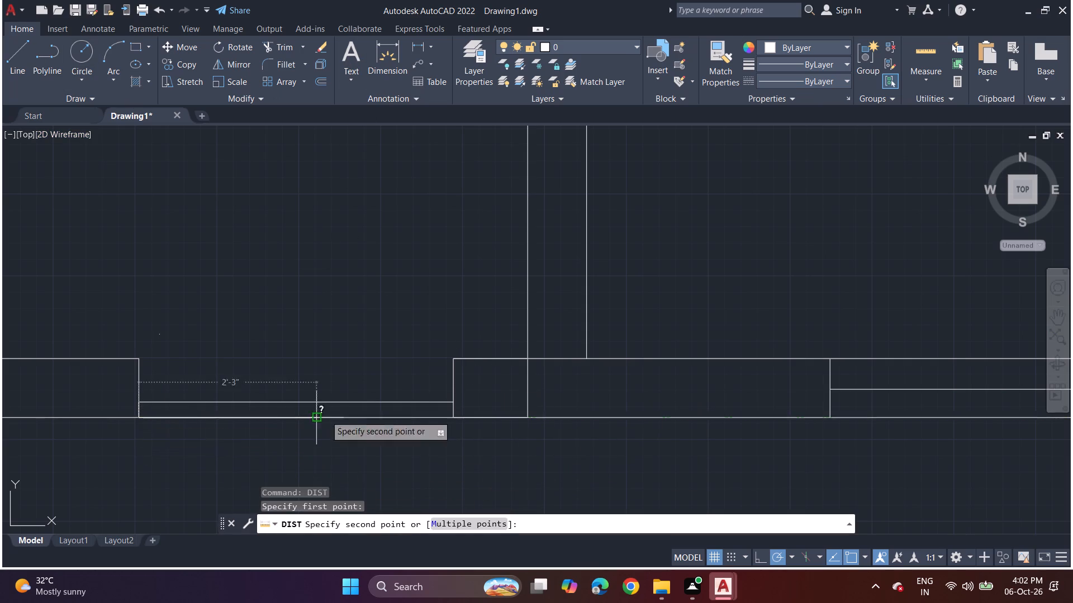
pyautogui.click(453, 415)
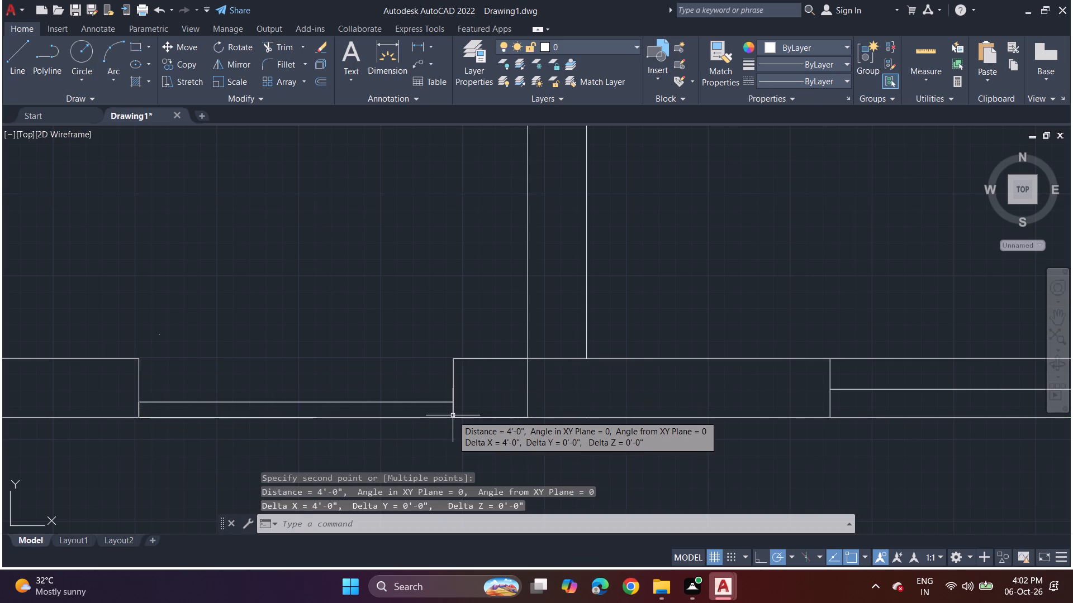
# Draw a 2' line leftward along the outer wall face from the opening's right corner, continuing vertically up to the inner threshold line.
pyautogui.click(15, 60)
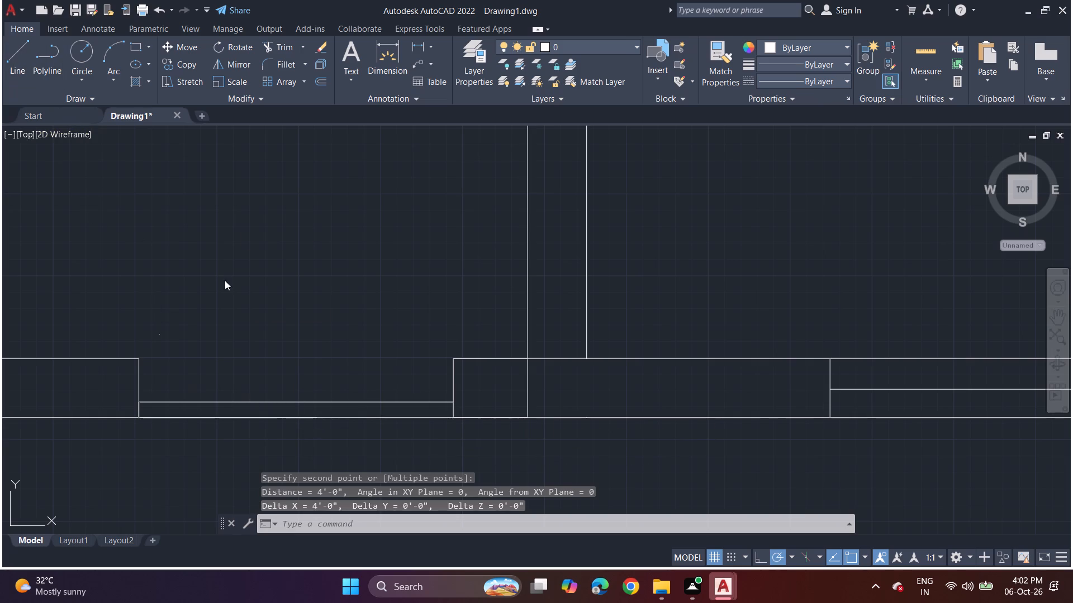
pyautogui.click(453, 414)
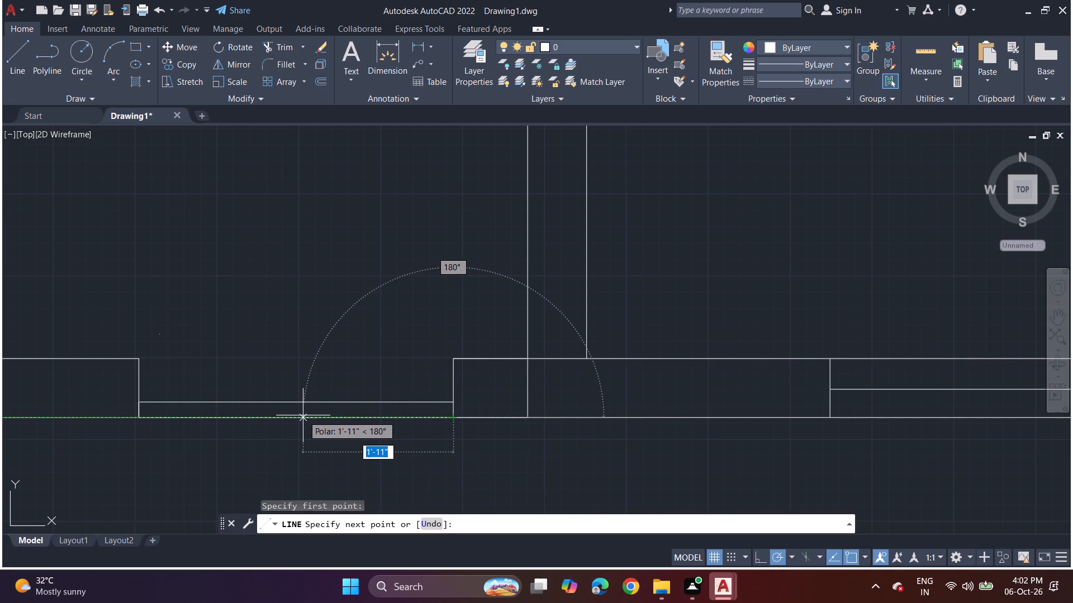
pyautogui.press('2')
pyautogui.press('Return')
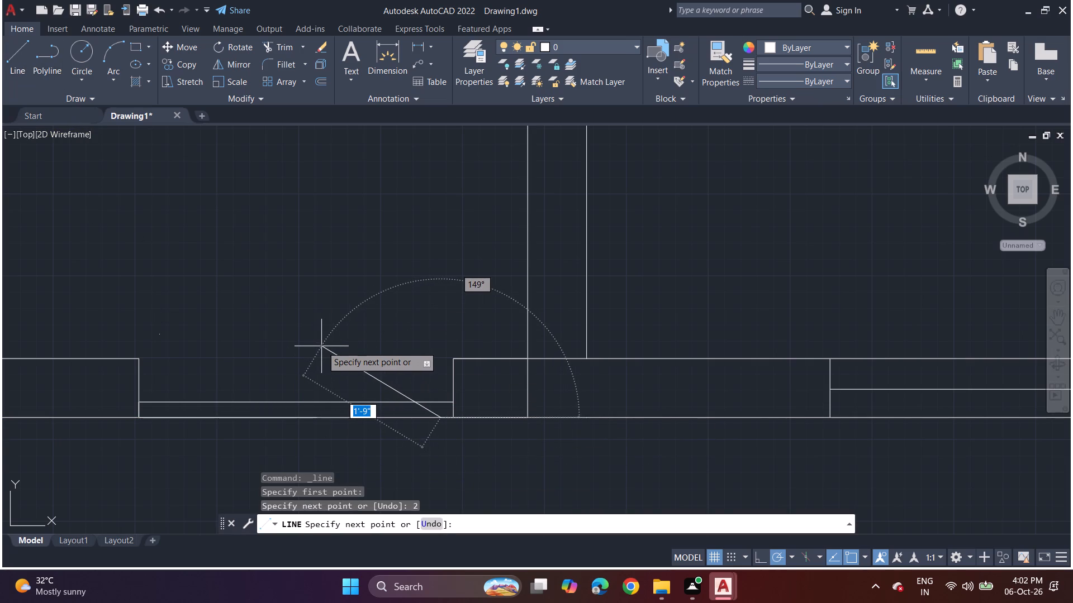
pyautogui.hotkey('ctrl', 'z')
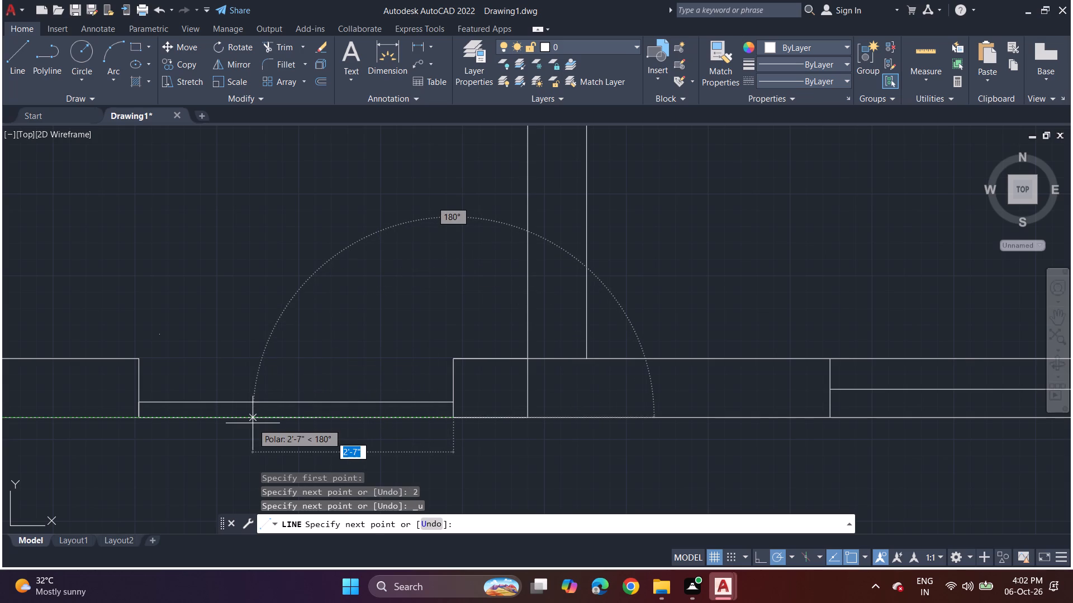
pyautogui.write("2'")
pyautogui.press('Return')
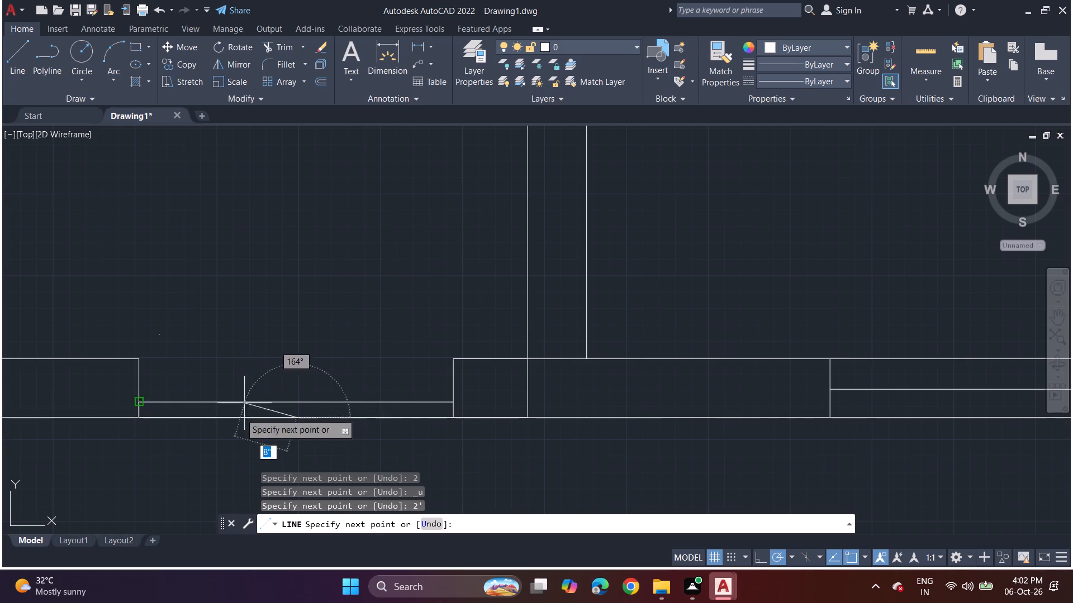
pyautogui.click(299, 403)
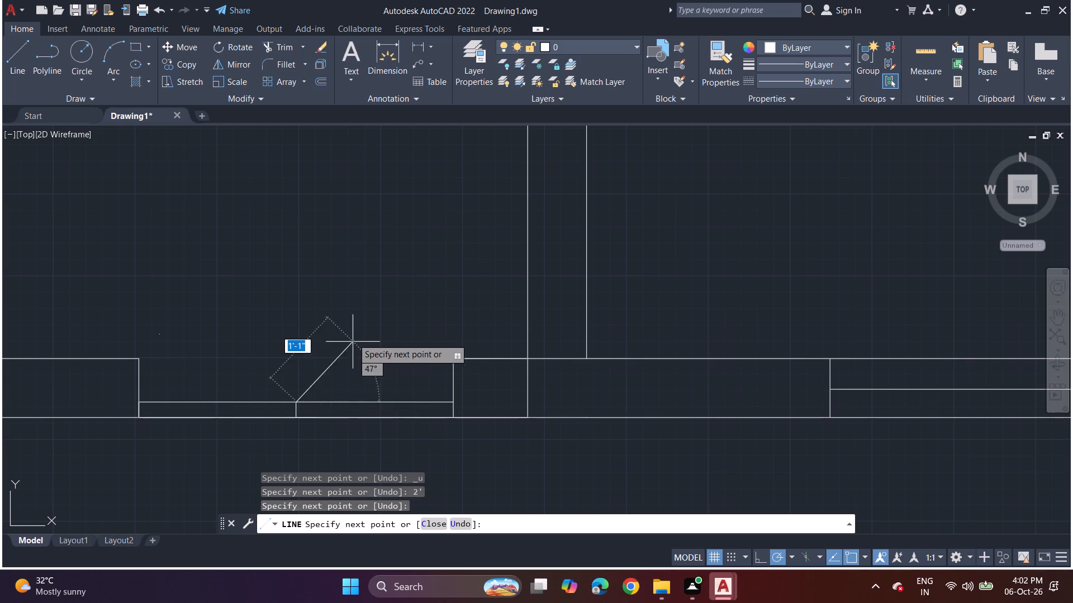
pyautogui.press('space')
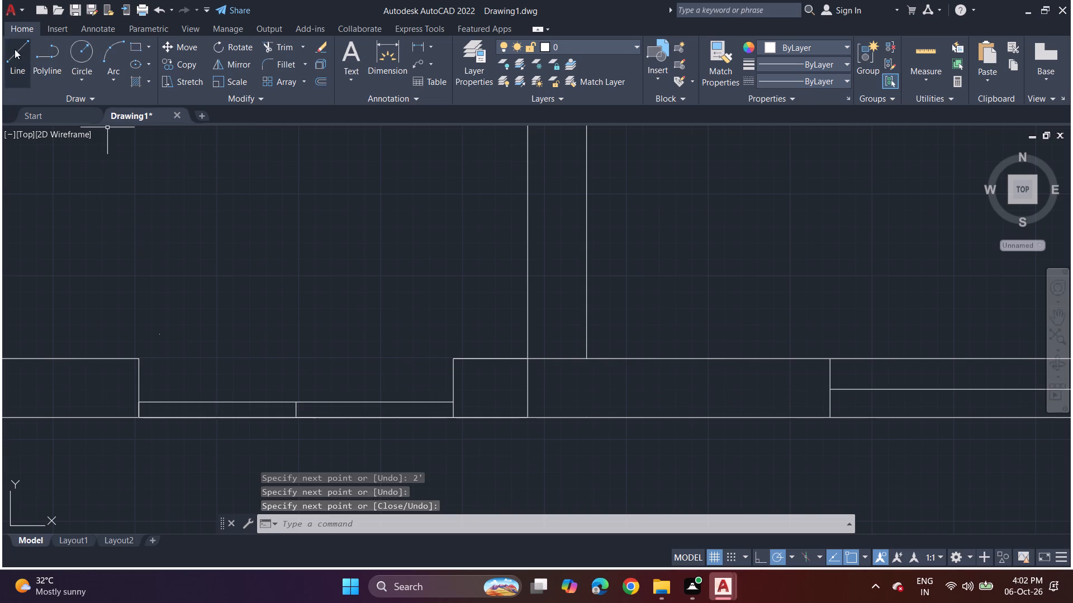
# Draw two vertical door-leaf lines, each about 2' long, upward from the lower left and lower right corners of the opening.
pyautogui.moveTo(15, 49); pyautogui.dragTo(23, 50)
pyautogui.moveTo(135, 420); pyautogui.dragTo(140, 408)
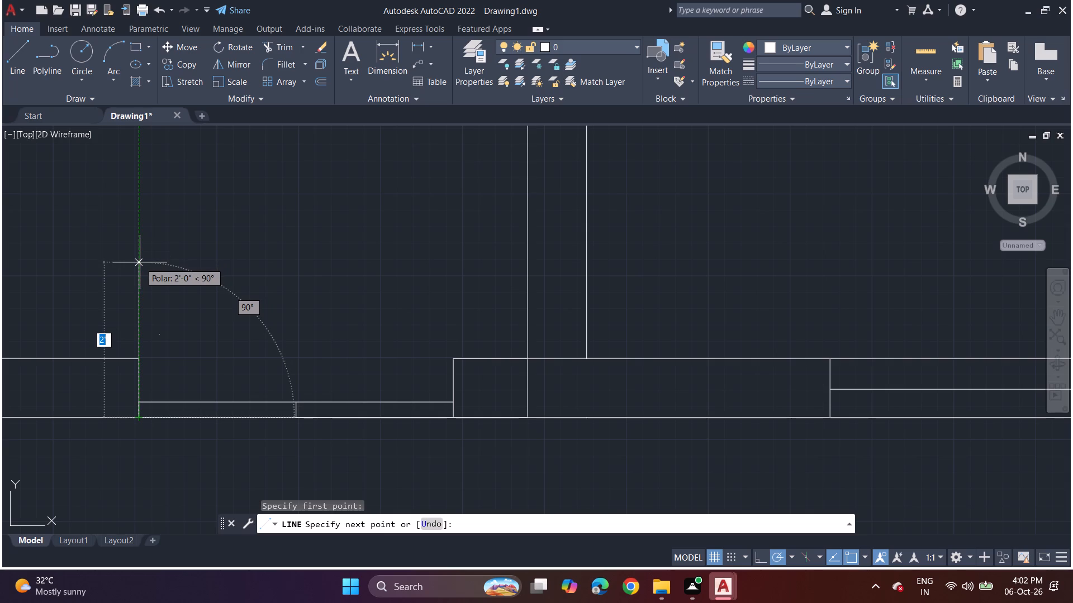
pyautogui.click(140, 262)
pyautogui.press('space')
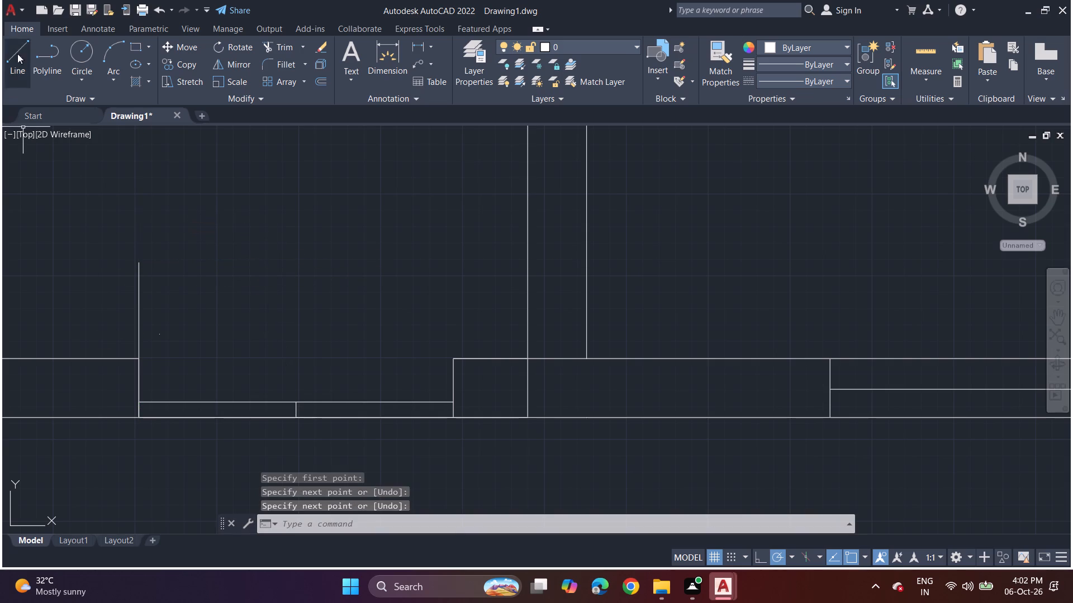
pyautogui.click(20, 46)
pyautogui.doubleClick(454, 418)
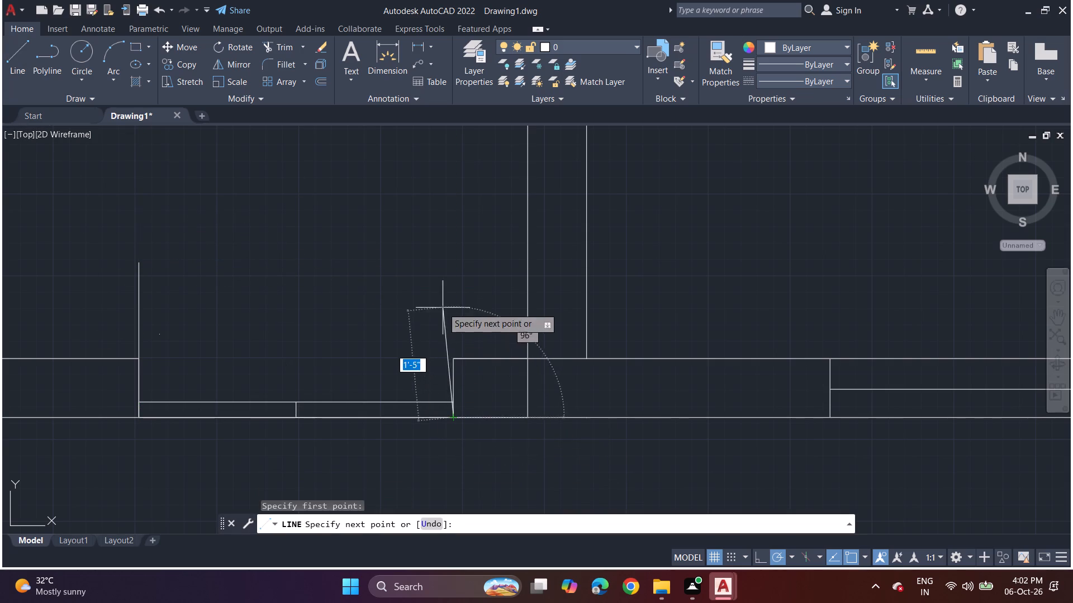
pyautogui.click(454, 259)
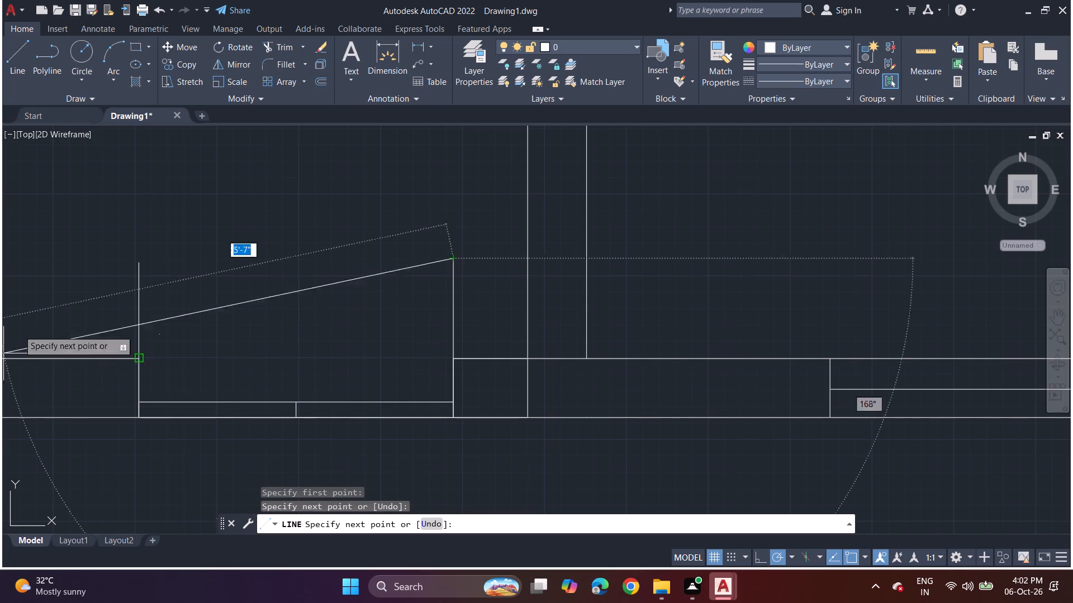
pyautogui.press('space')
# Draw a 3-point arc from the left leaf's top through the opening's midpoint on the outer face to a point below the left jamb.
pyautogui.click(112, 81)
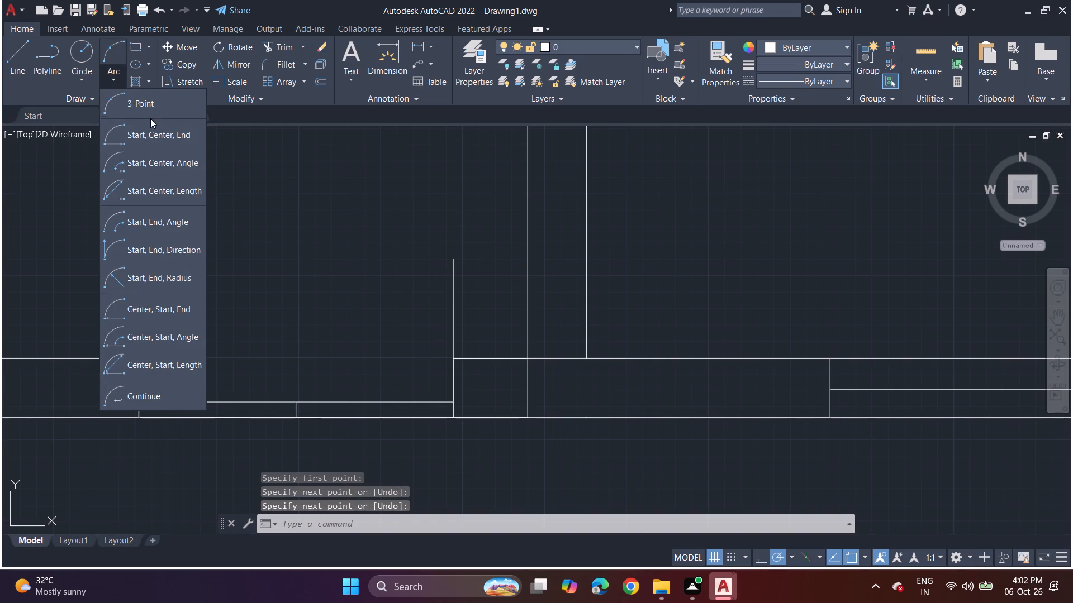
pyautogui.click(155, 109)
pyautogui.click(138, 260)
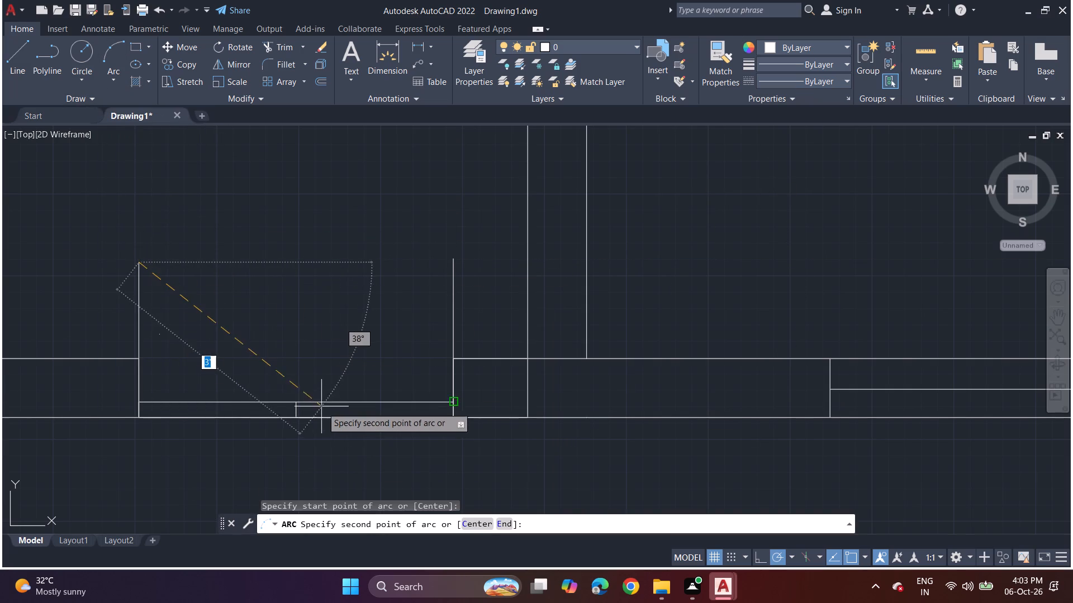
pyautogui.click(292, 418)
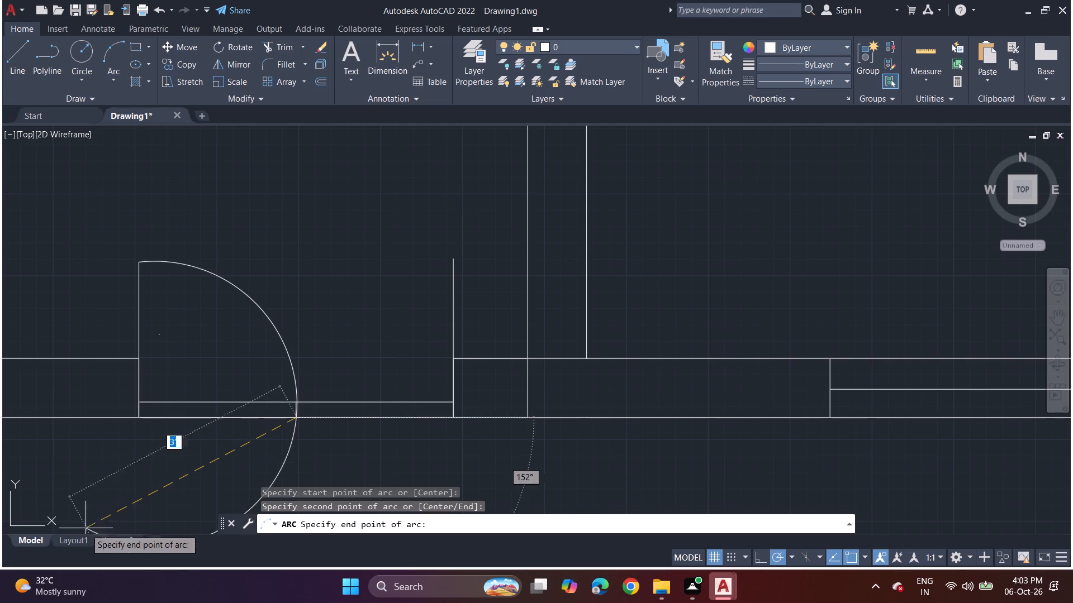
pyautogui.moveTo(97, 495); pyautogui.dragTo(94, 372, button='middle')
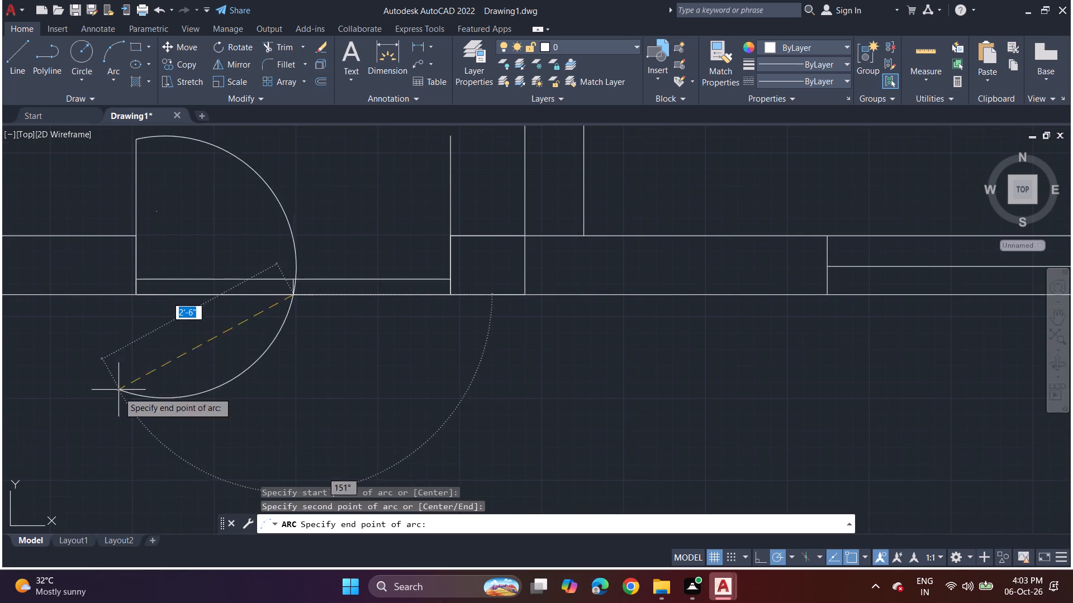
pyautogui.click(134, 450)
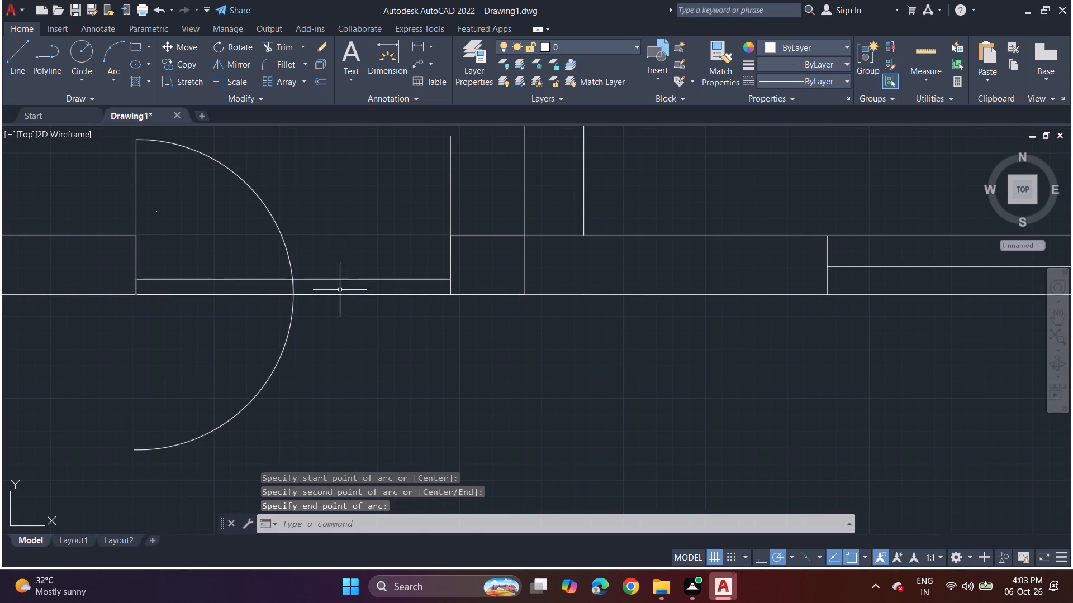
# Draw a 3-point arc from the right leaf's top through the opening's midpoint on the outer face, ending below the wall.
pyautogui.moveTo(335, 291); pyautogui.dragTo(325, 343, button='middle')
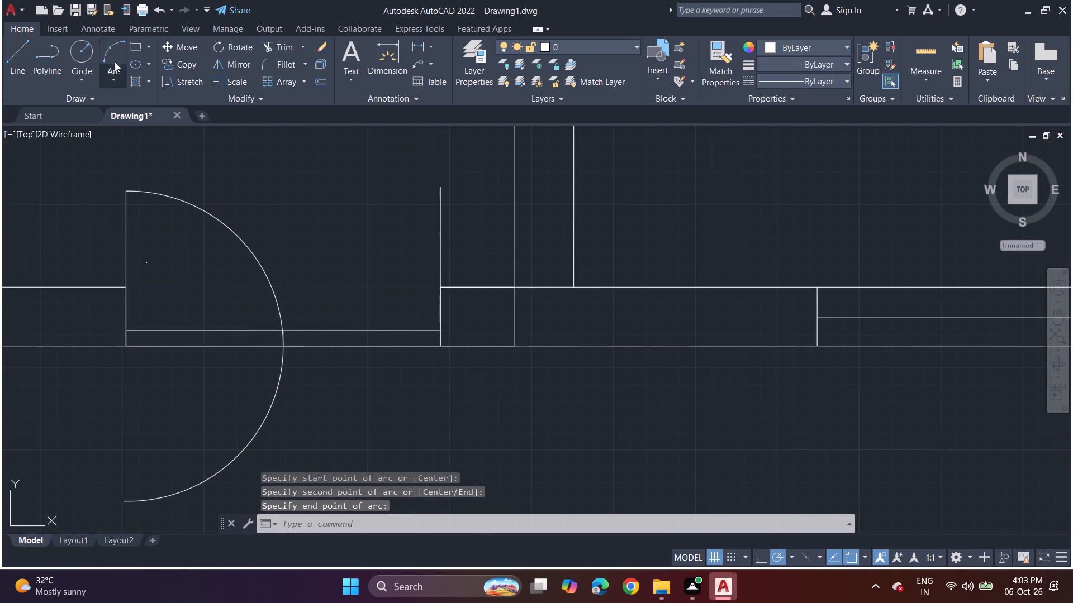
pyautogui.click(113, 55)
pyautogui.click(113, 80)
pyautogui.click(139, 109)
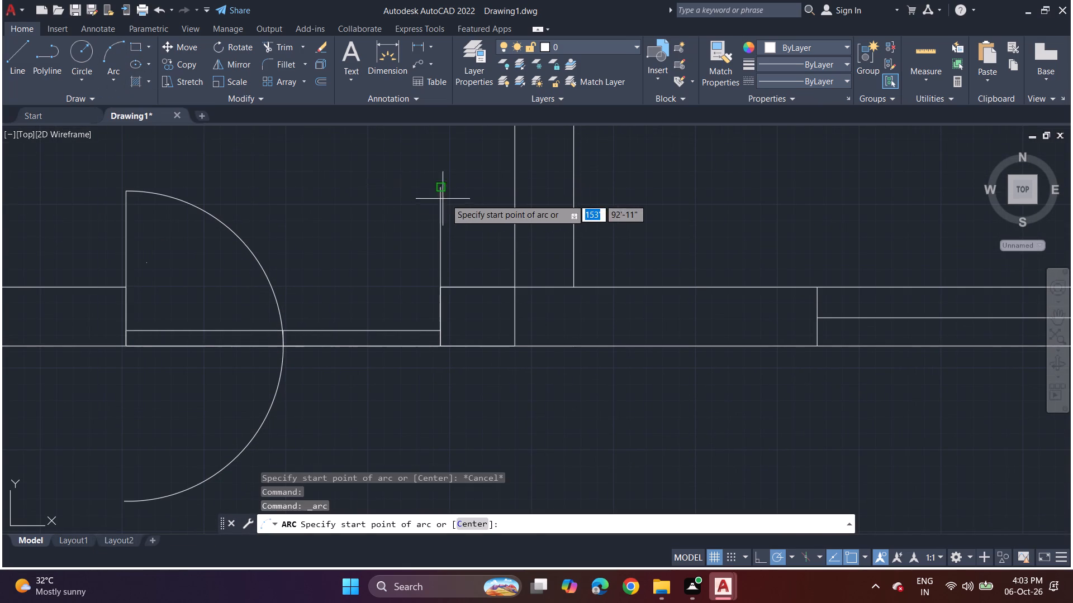
pyautogui.click(441, 189)
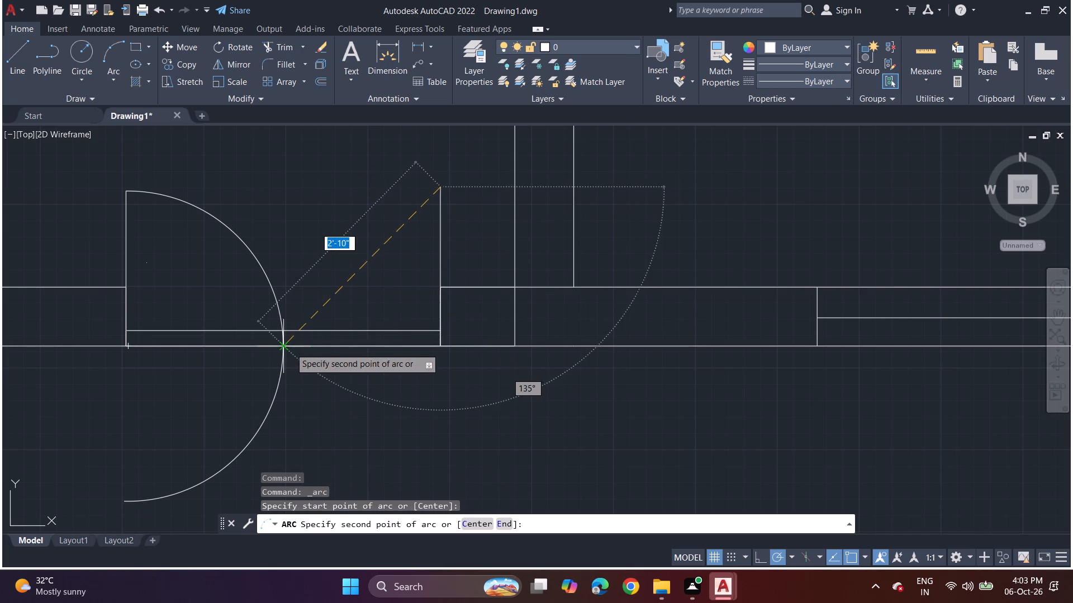
pyautogui.click(290, 348)
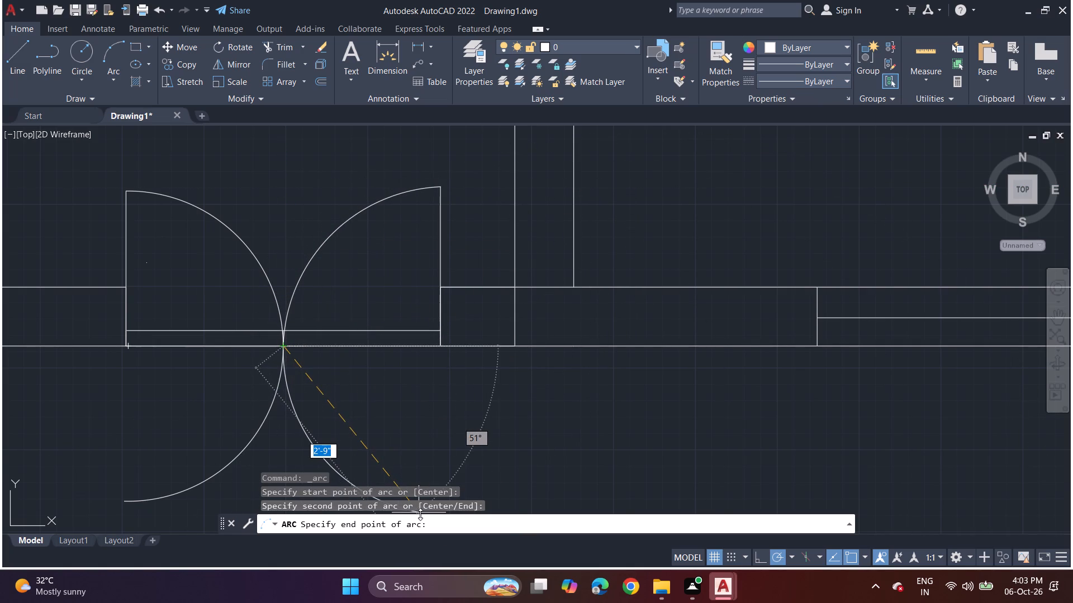
pyautogui.click(401, 481)
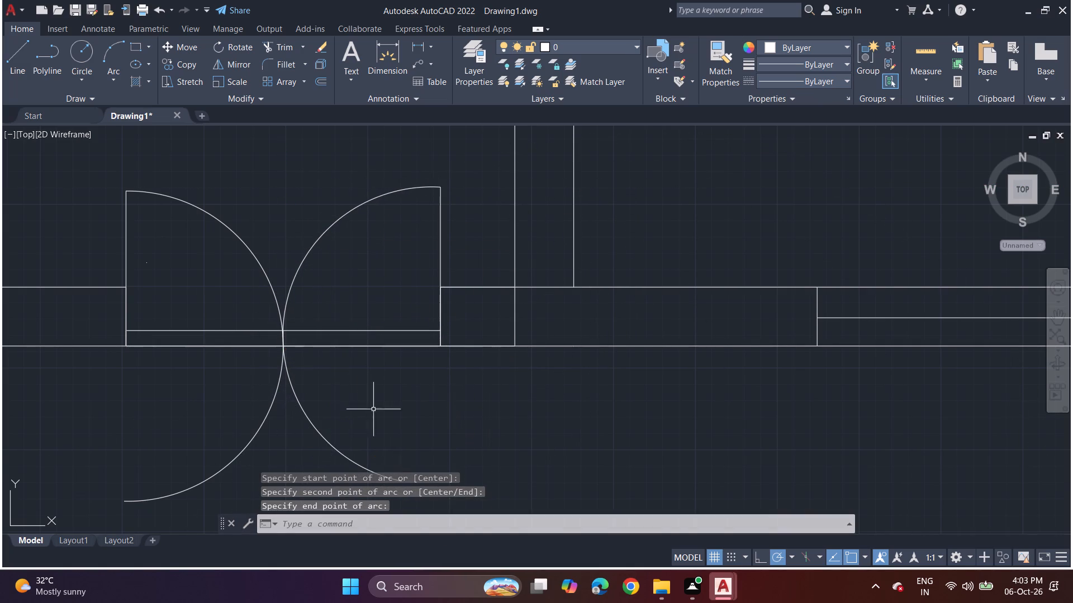
# Trim off the portions of both door swing arcs that extend below the outer wall face.
pyautogui.moveTo(346, 377); pyautogui.dragTo(381, 251, button='middle')
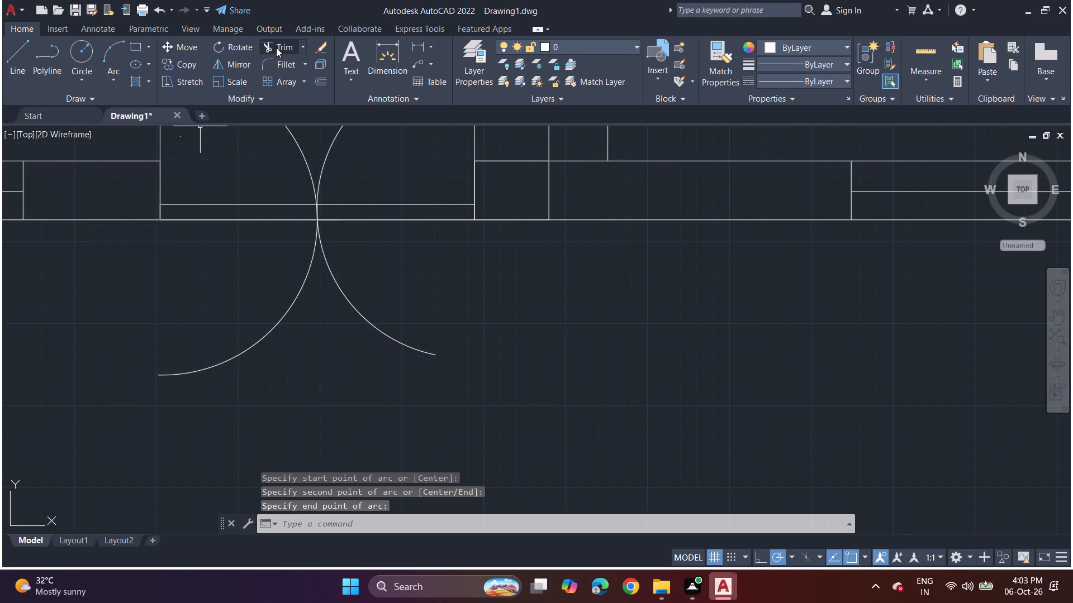
pyautogui.click(276, 47)
pyautogui.click(293, 302)
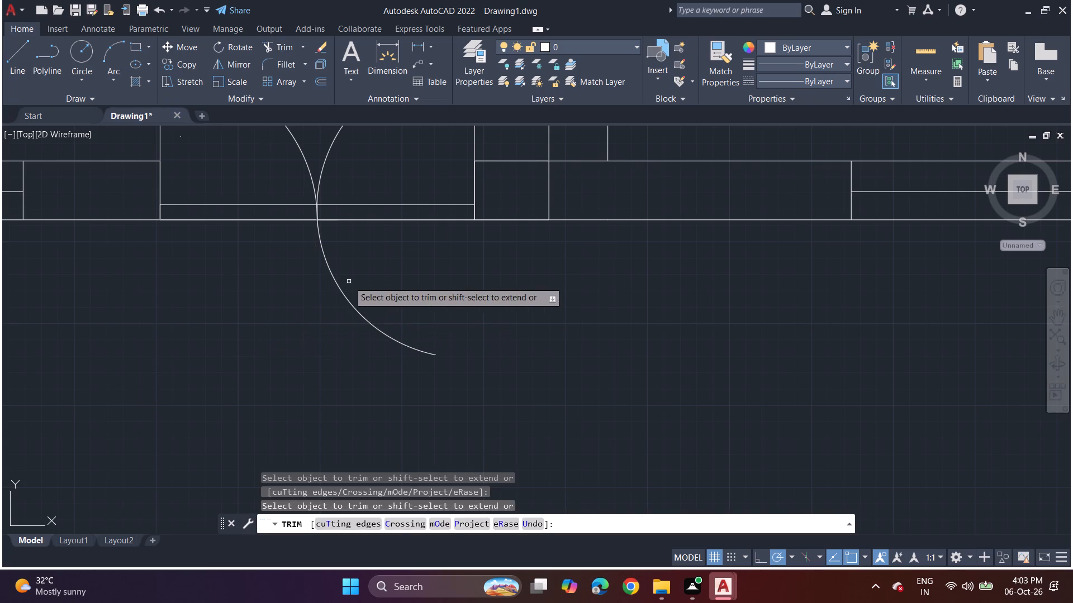
pyautogui.moveTo(349, 281); pyautogui.dragTo(333, 308)
# Trim off the two vertical wall-line ends that overhang below the outer face at the plan's lower left corner.
pyautogui.scroll(-3, 333, 290)
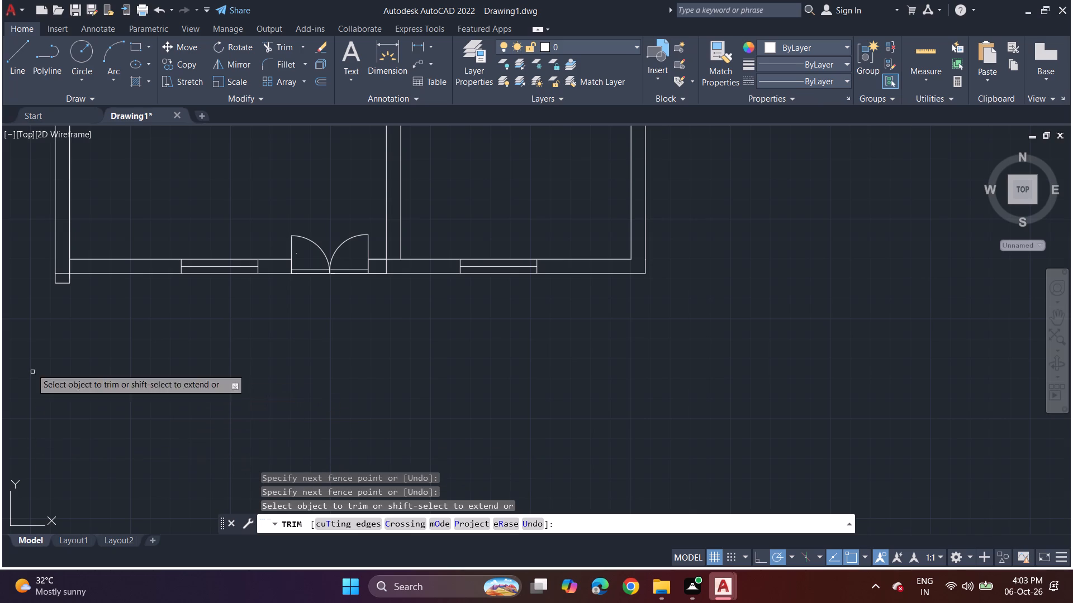
pyautogui.moveTo(48, 296); pyautogui.dragTo(116, 419, button='middle')
pyautogui.click(129, 409)
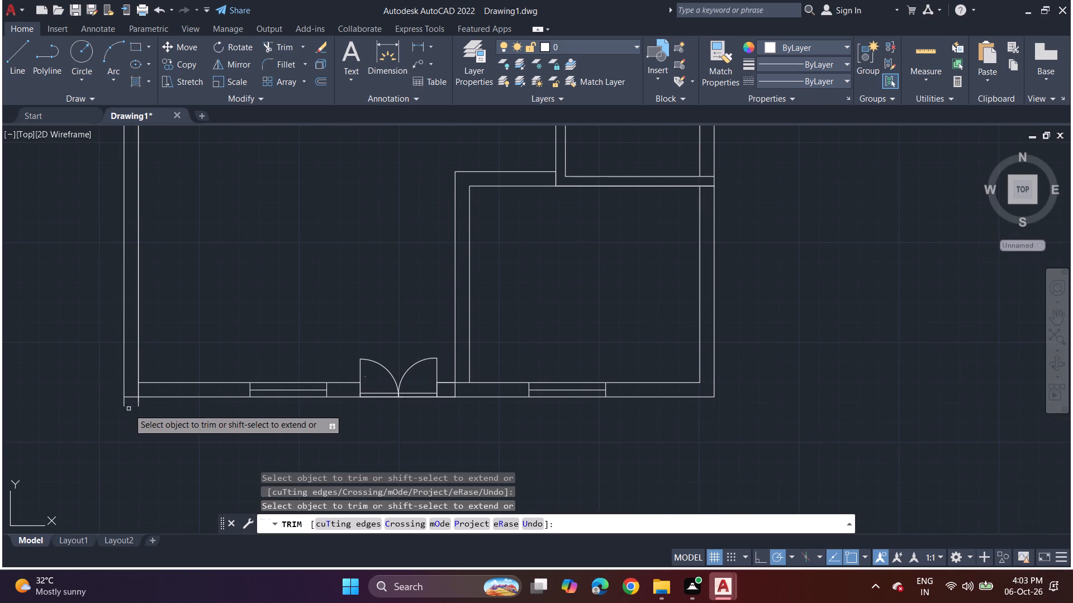
pyautogui.click(139, 405)
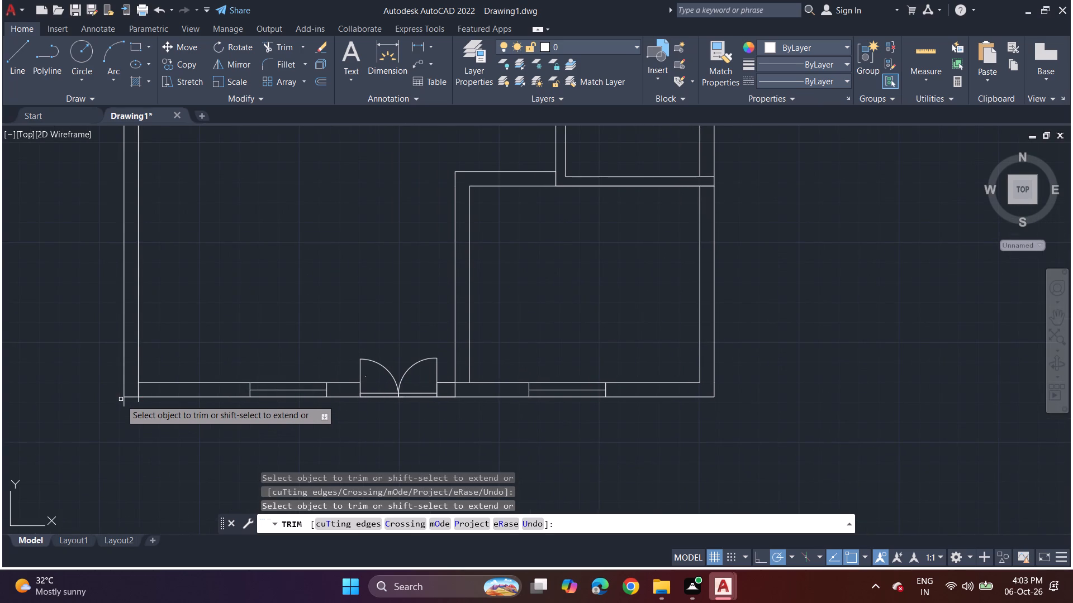
pyautogui.click(121, 405)
pyautogui.click(122, 406)
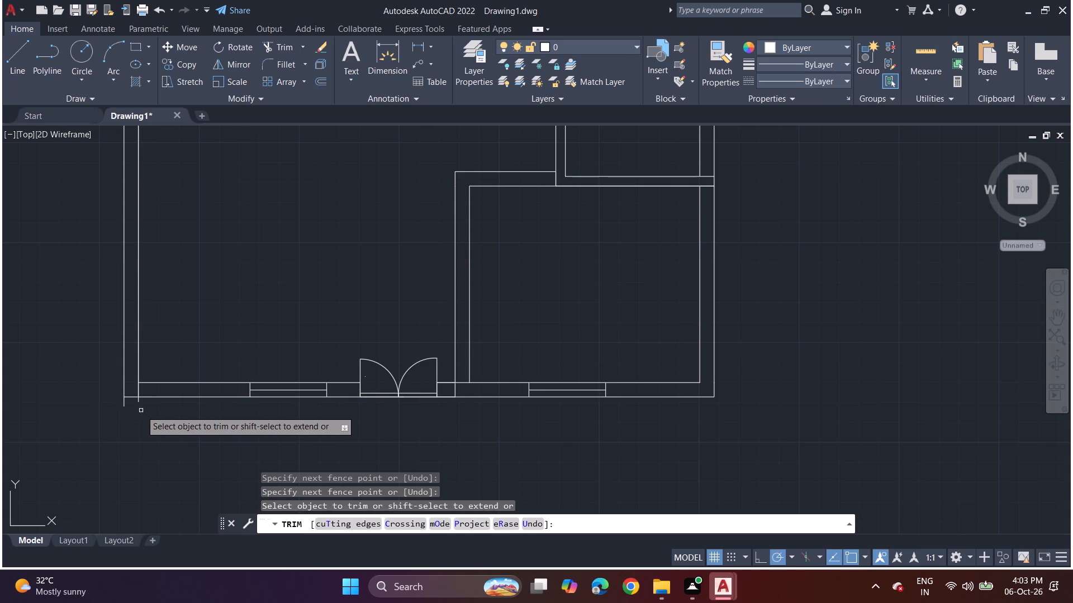
pyautogui.click(139, 403)
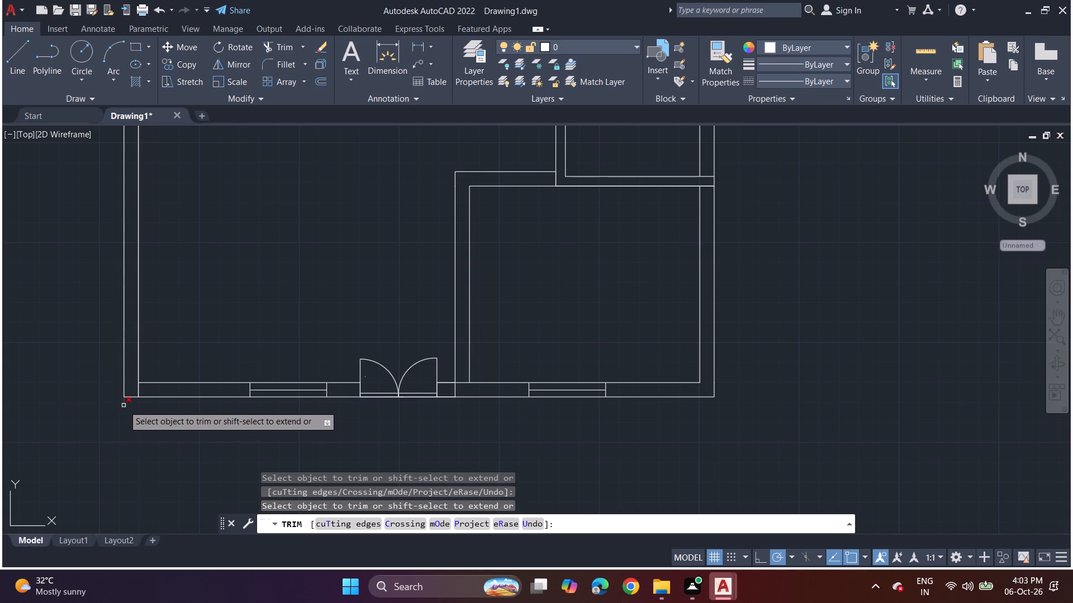
pyautogui.click(124, 405)
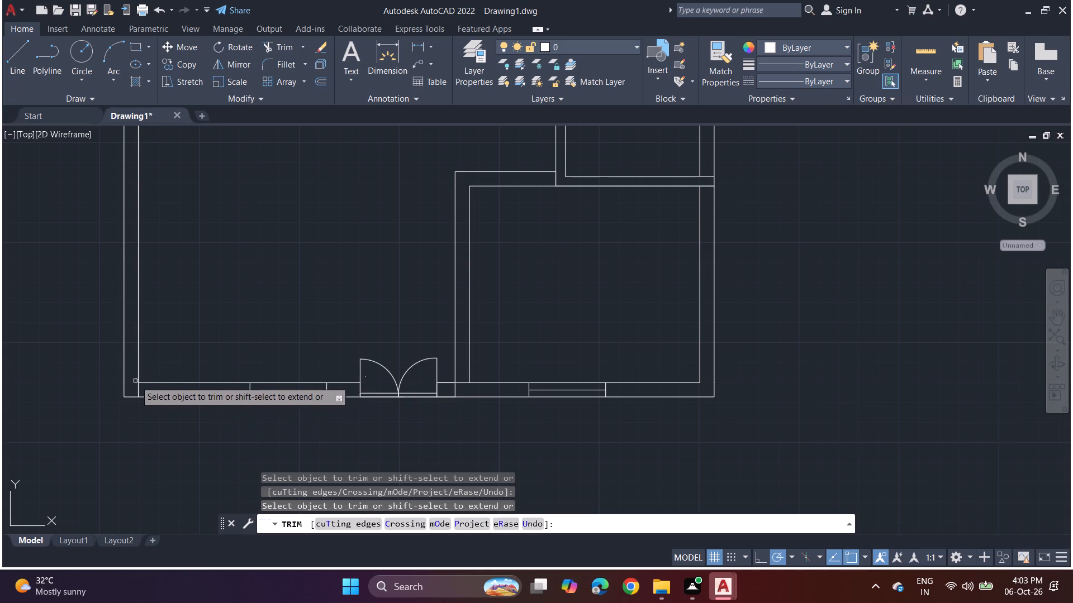
pyautogui.scroll(2, 126, 375)
pyautogui.moveTo(143, 418); pyautogui.dragTo(160, 418)
pyautogui.scroll(-2, 178, 396)
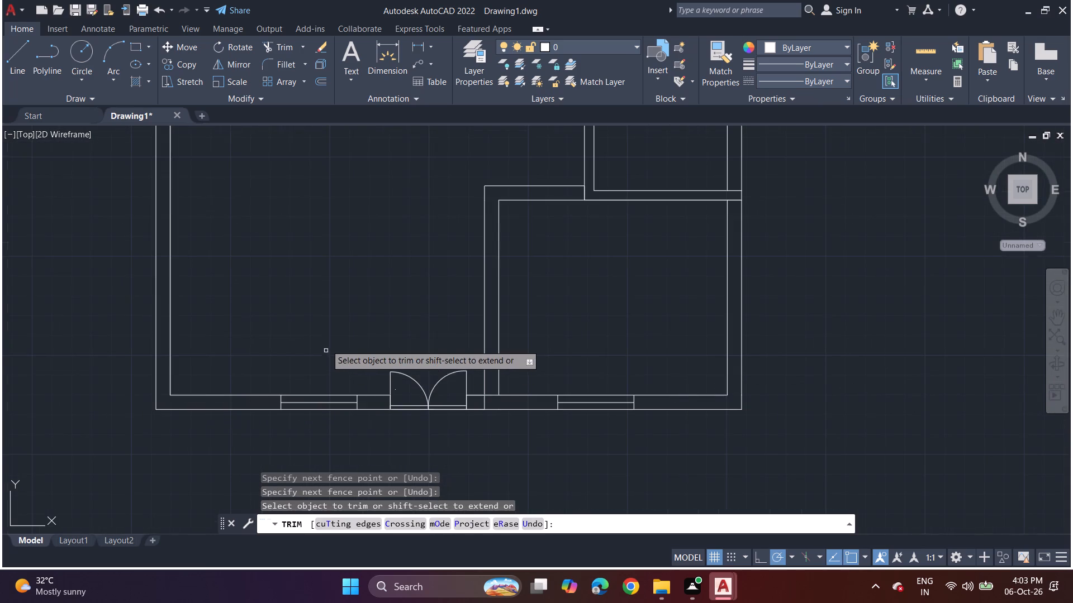
# Draw a 4' window with a centre line across the 9" left outer wall, starting 3'-4" above the lower left inner corner.
pyautogui.moveTo(298, 374); pyautogui.dragTo(264, 404, button='middle')
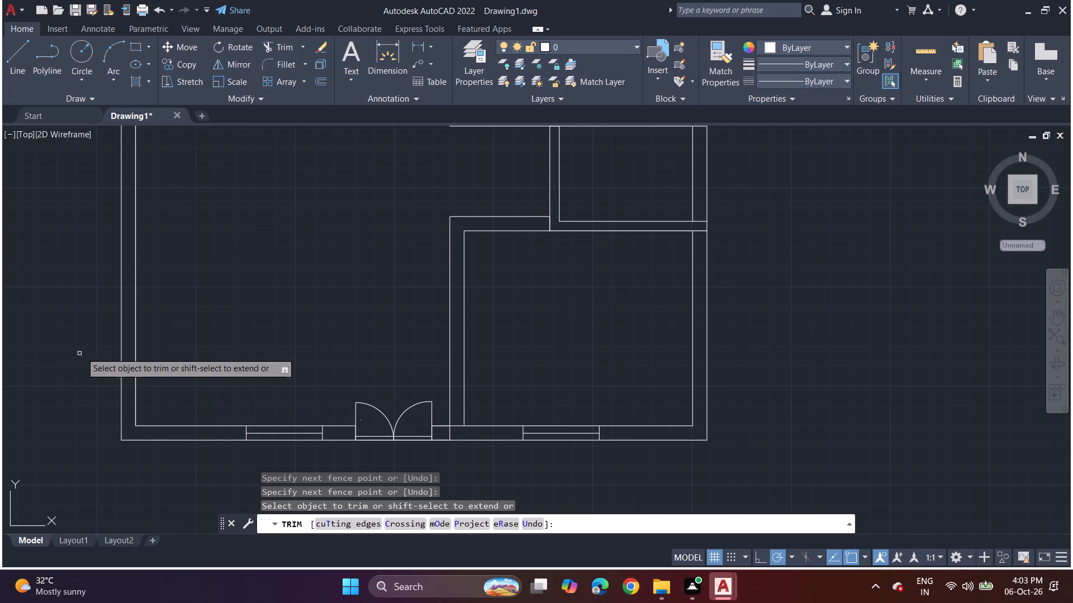
pyautogui.scroll(-2, 128, 319)
pyautogui.moveTo(180, 288); pyautogui.dragTo(246, 478, button='middle')
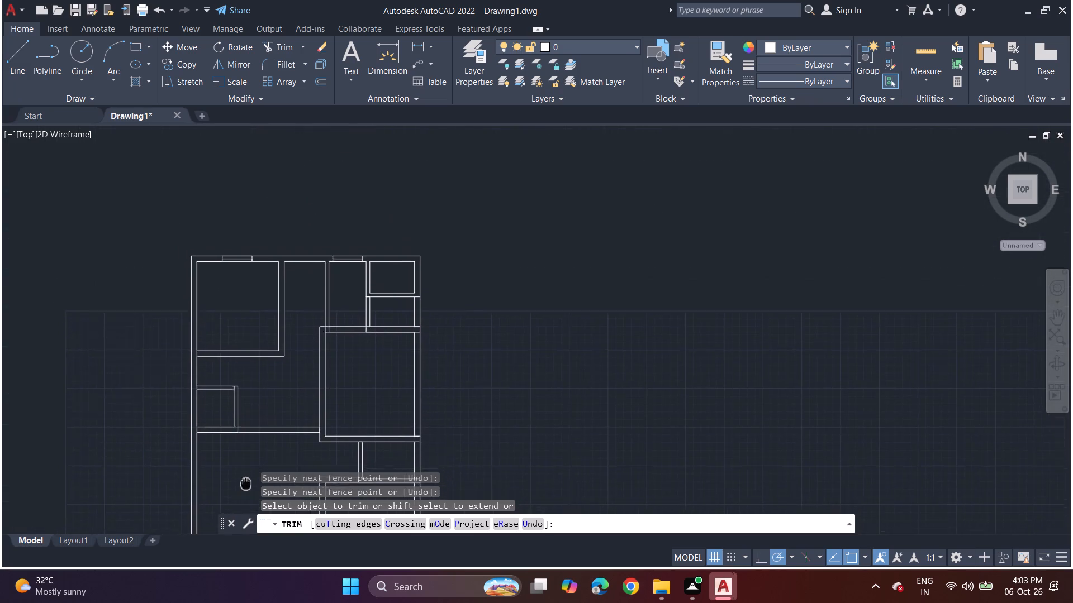
pyautogui.moveTo(246, 478); pyautogui.dragTo(293, 343, button='middle')
pyautogui.click(19, 64)
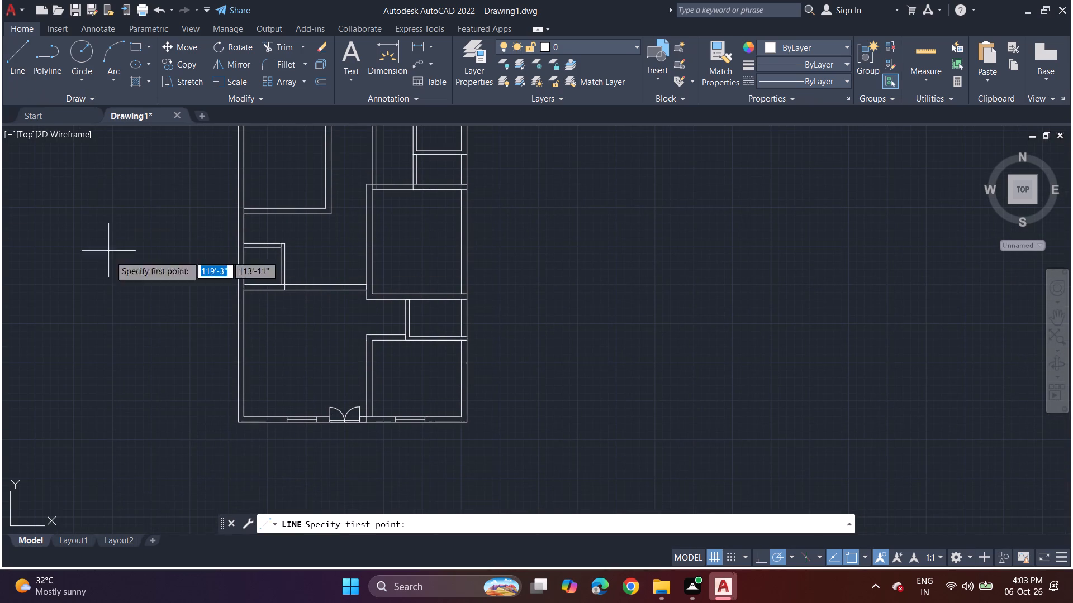
pyautogui.scroll(3, 265, 430)
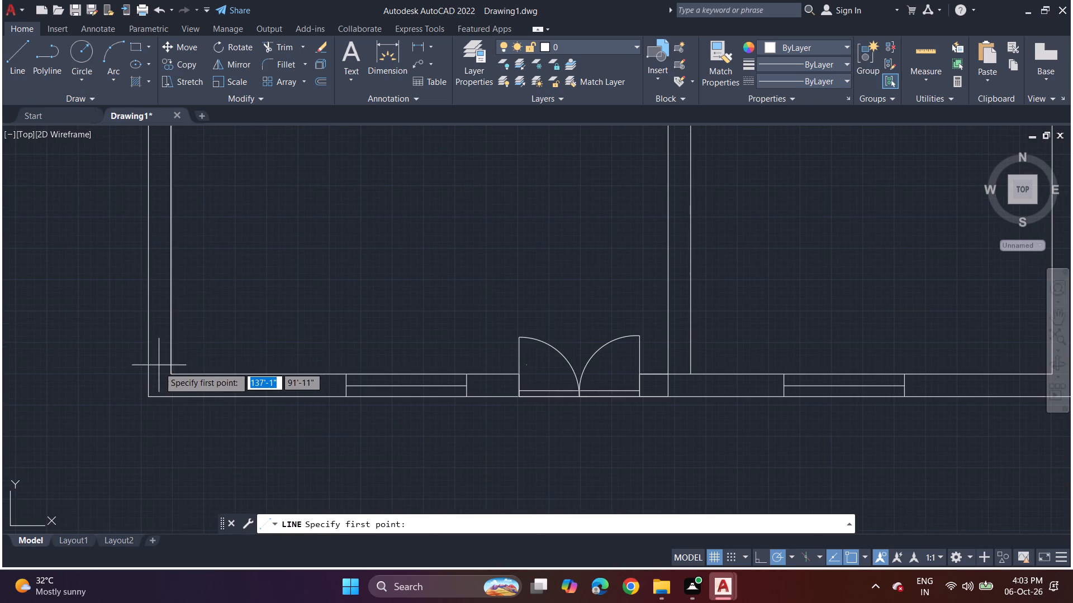
pyautogui.click(171, 378)
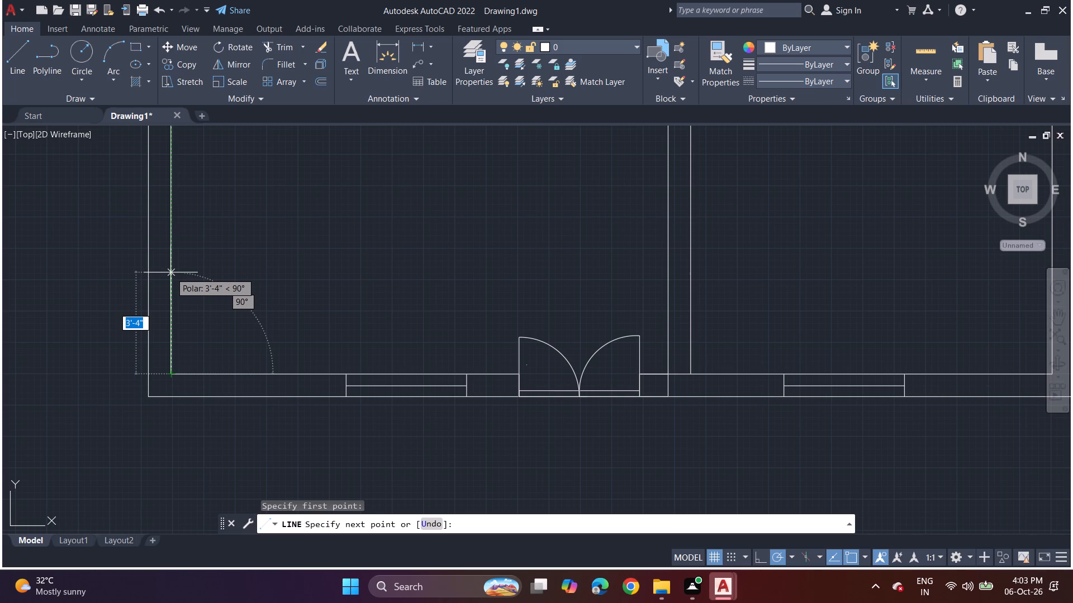
pyautogui.click(170, 272)
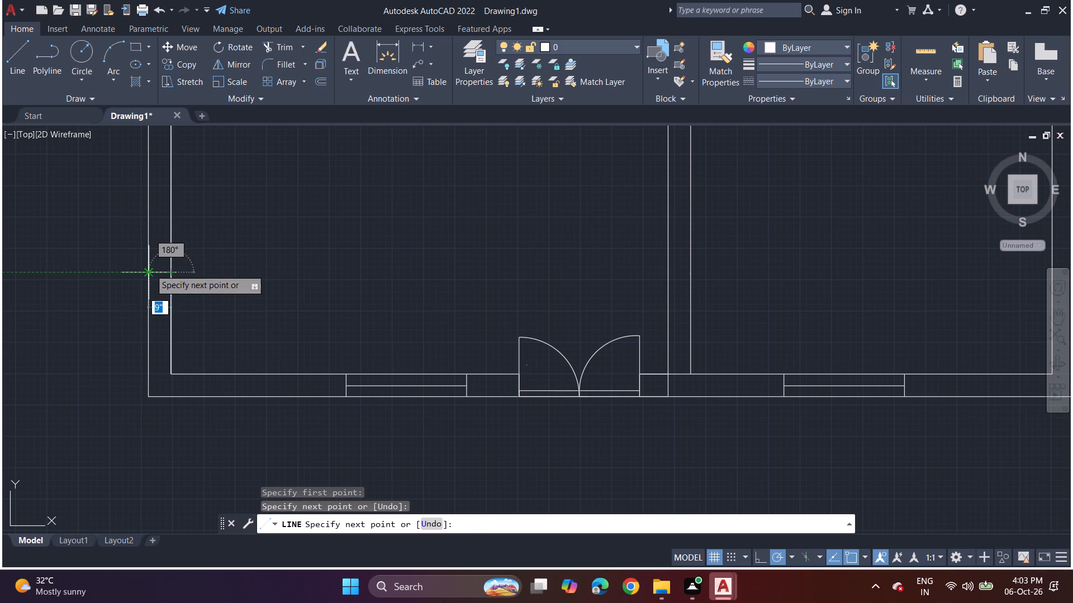
pyautogui.click(150, 269)
pyautogui.moveTo(146, 202); pyautogui.dragTo(164, 348, button='middle')
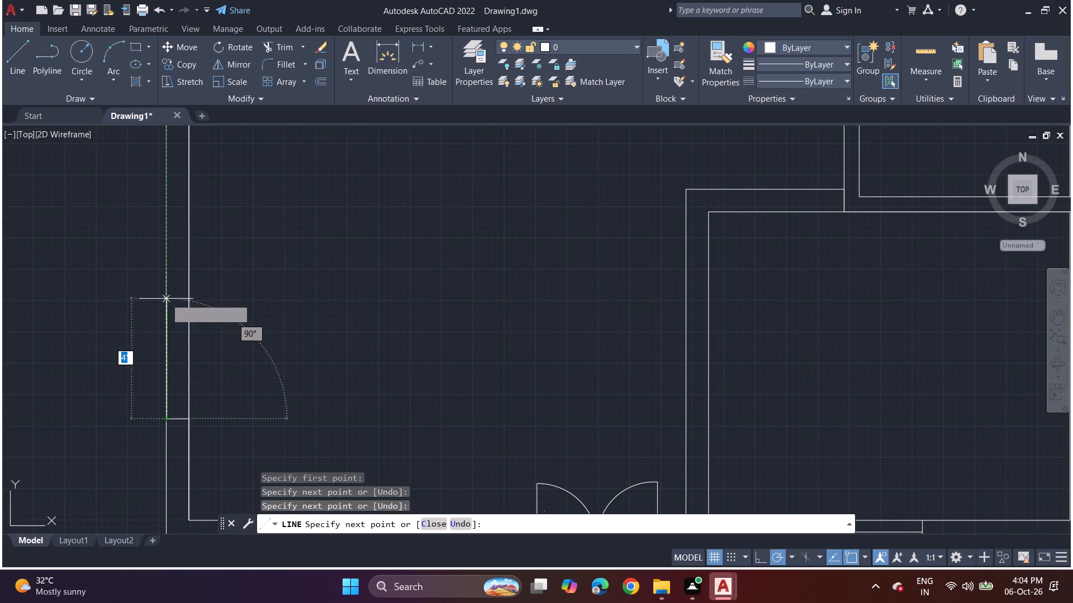
pyautogui.click(167, 299)
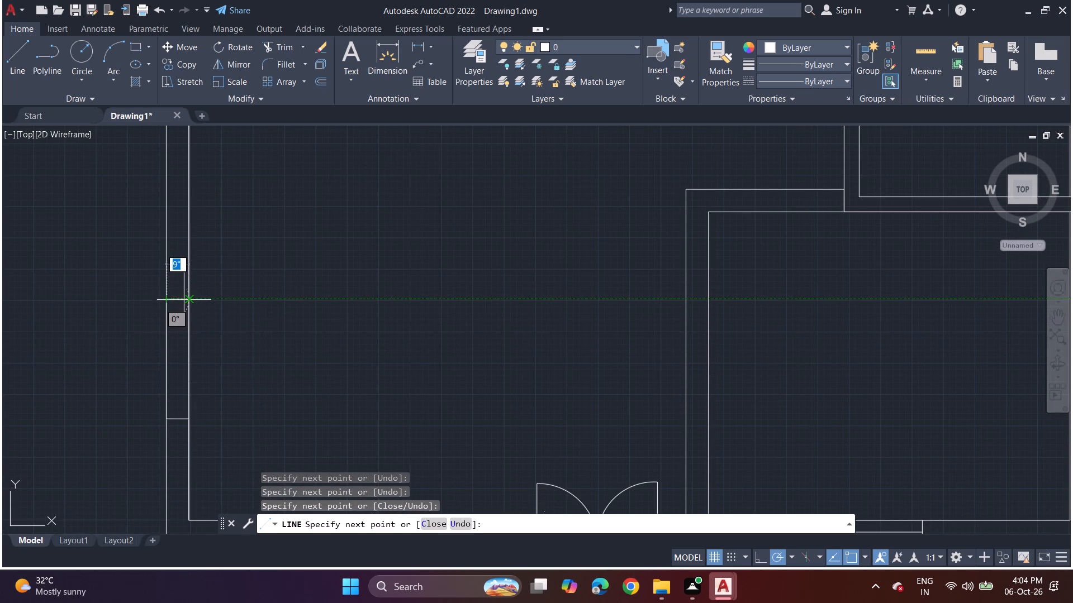
pyautogui.click(189, 300)
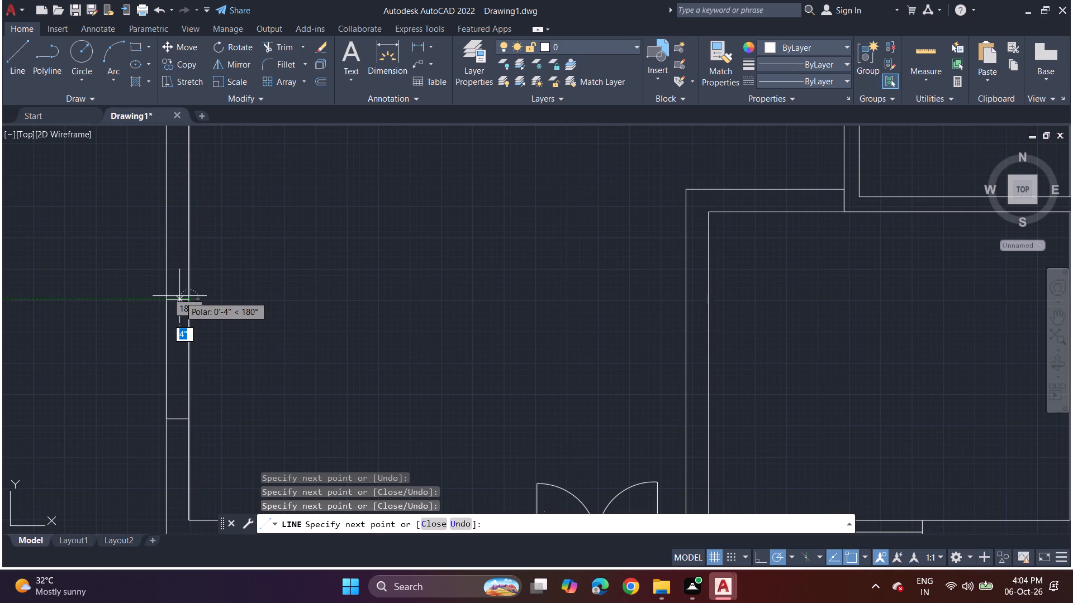
pyautogui.click(178, 295)
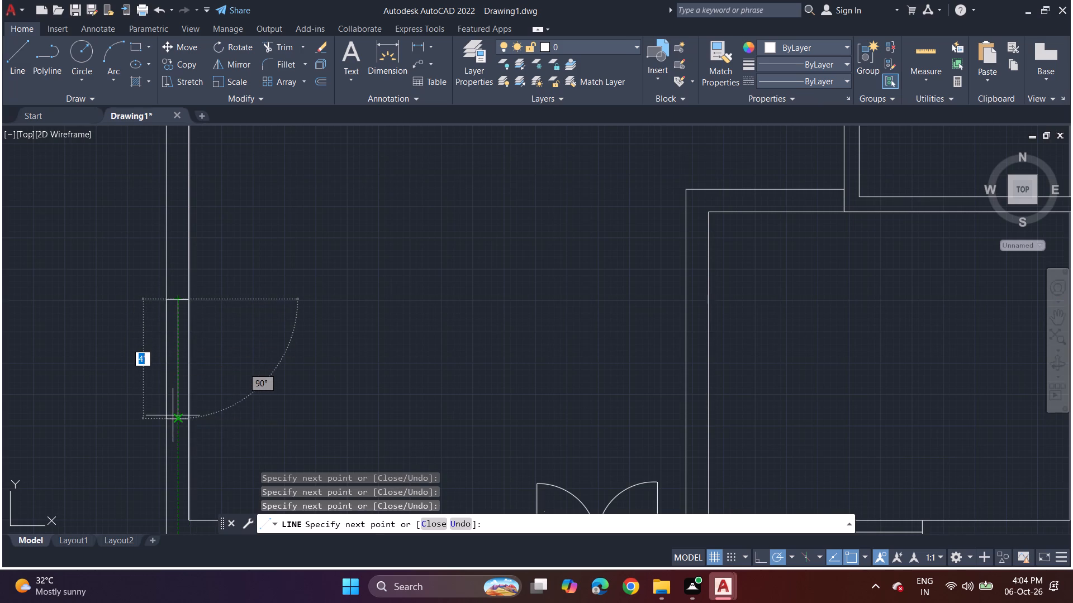
pyautogui.click(173, 416)
pyautogui.press('space')
# Copy the left wall window's jambs and centre line straight up the same wall by a little under 8'.
pyautogui.scroll(-2, 192, 389)
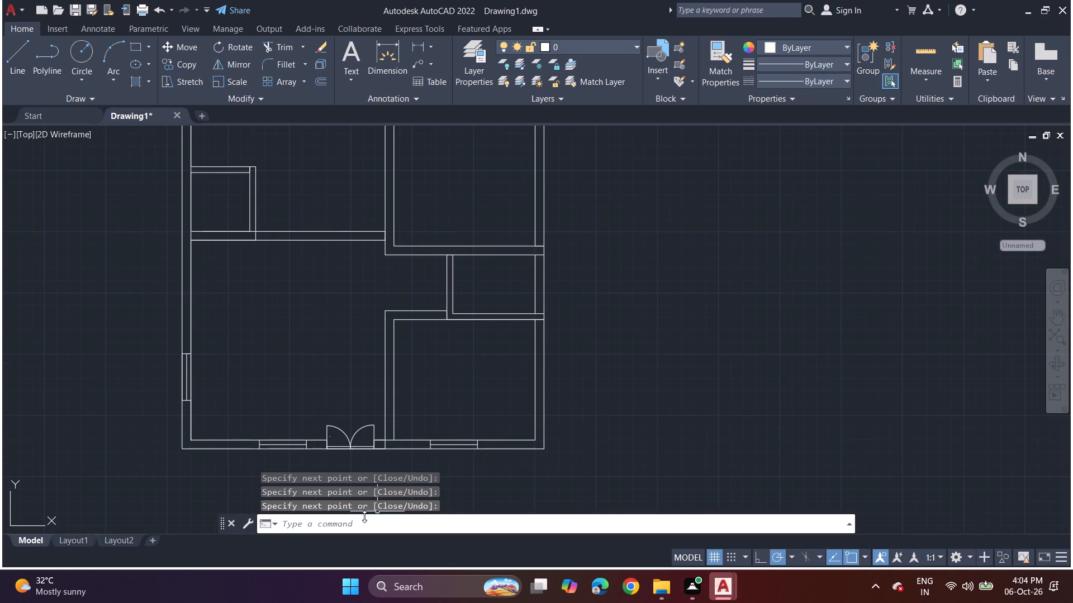
pyautogui.scroll(3, 172, 446)
pyautogui.click(229, 288)
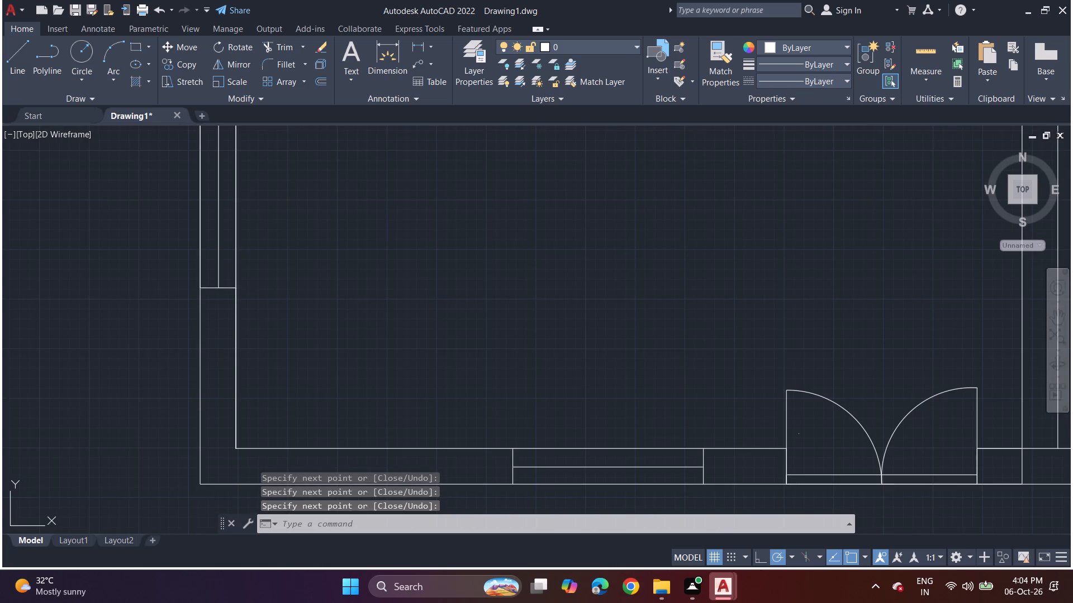
pyautogui.click(216, 271)
pyautogui.moveTo(217, 296); pyautogui.dragTo(183, 602, button='middle')
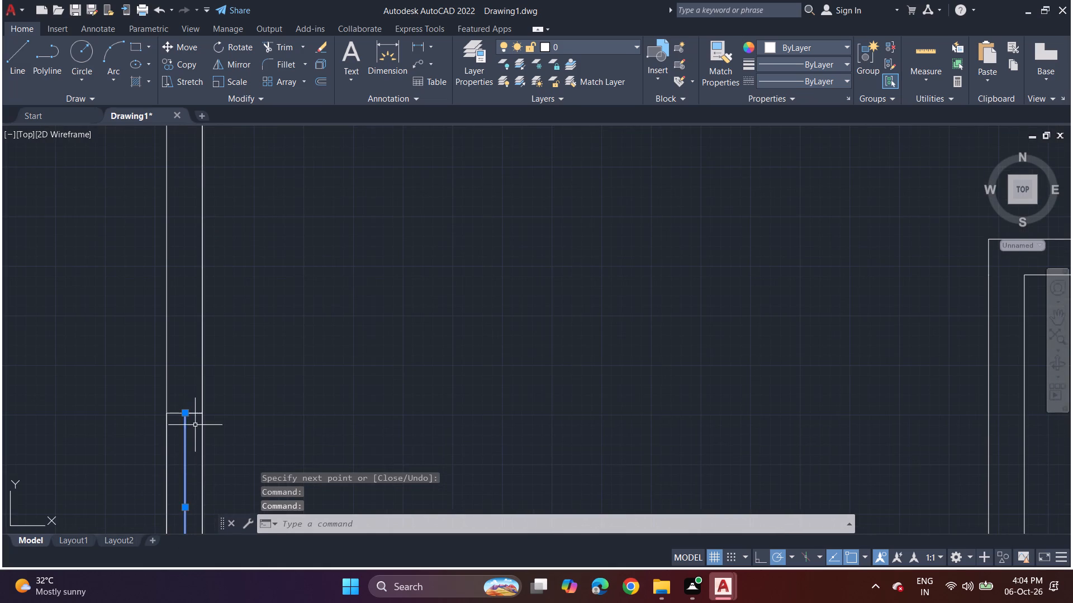
pyautogui.click(195, 415)
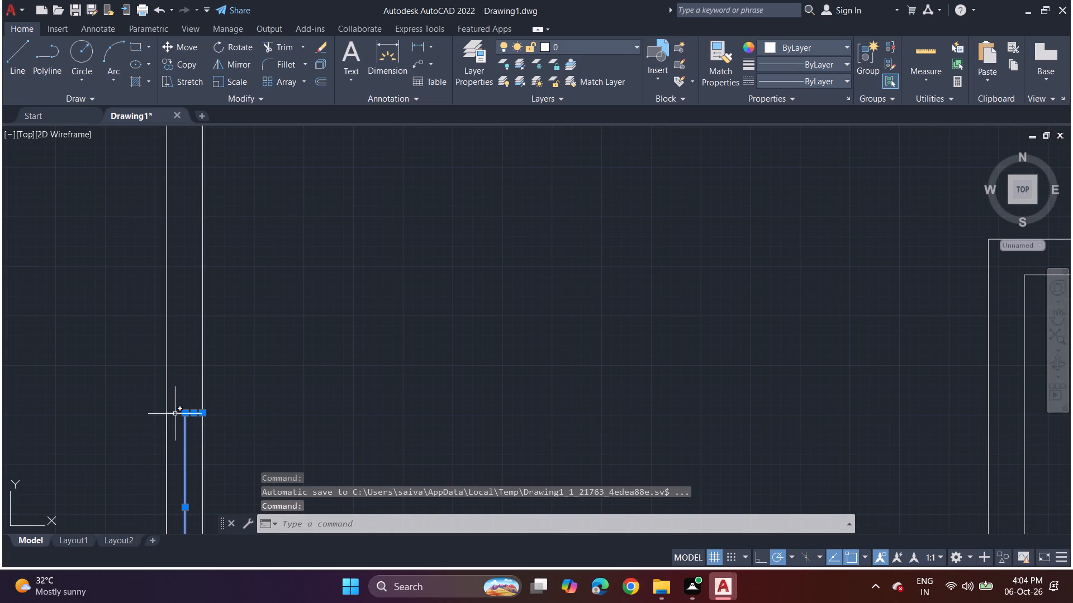
pyautogui.click(175, 414)
pyautogui.scroll(-2, 211, 475)
pyautogui.moveTo(211, 465); pyautogui.dragTo(217, 339, button='middle')
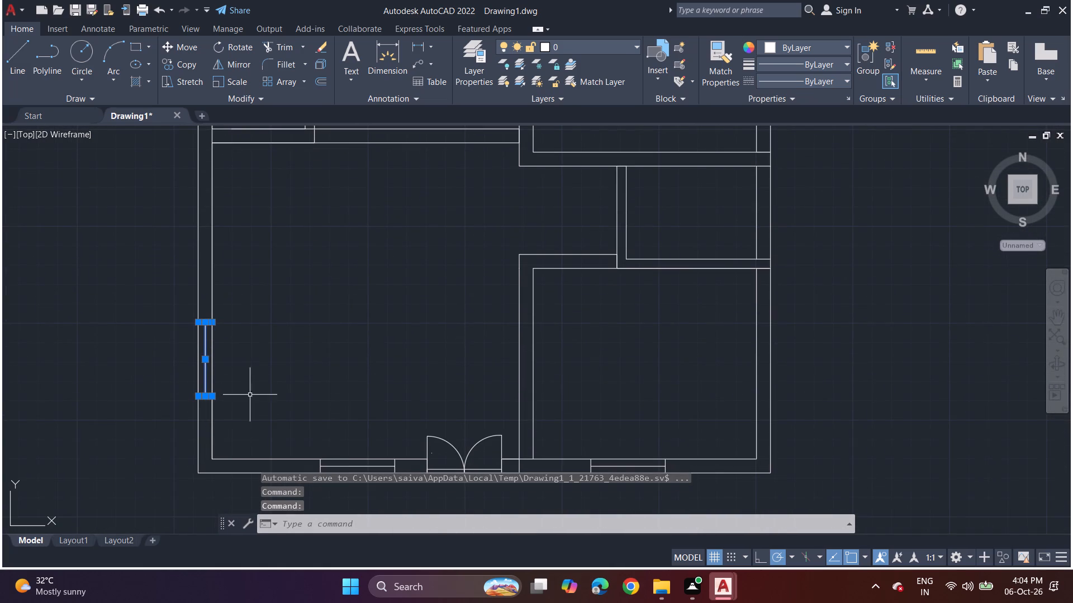
pyautogui.press('c')
pyautogui.press('o')
pyautogui.press('p')
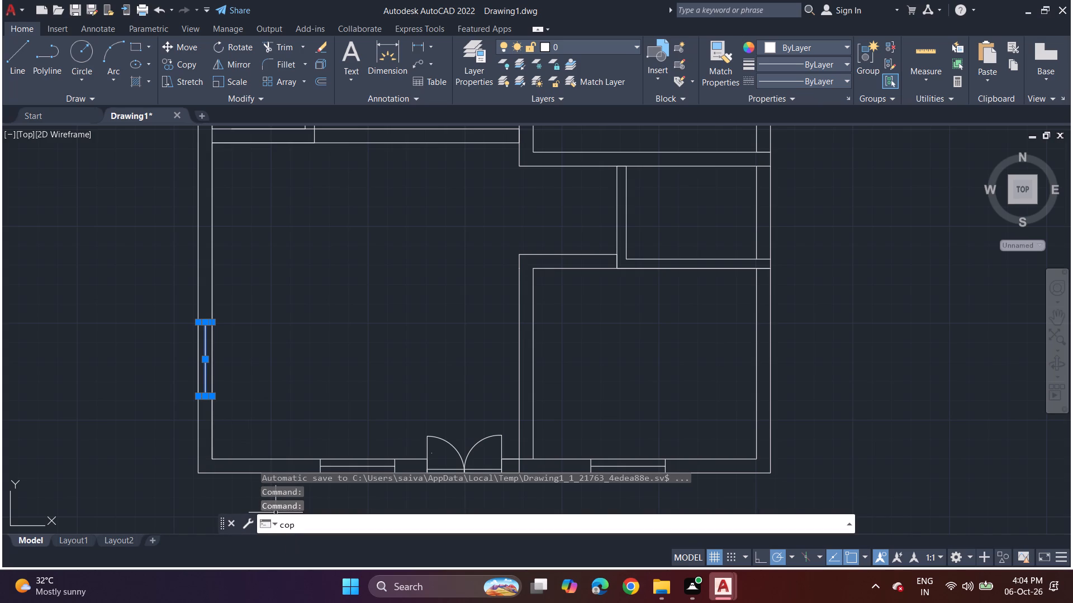
pyautogui.press('space')
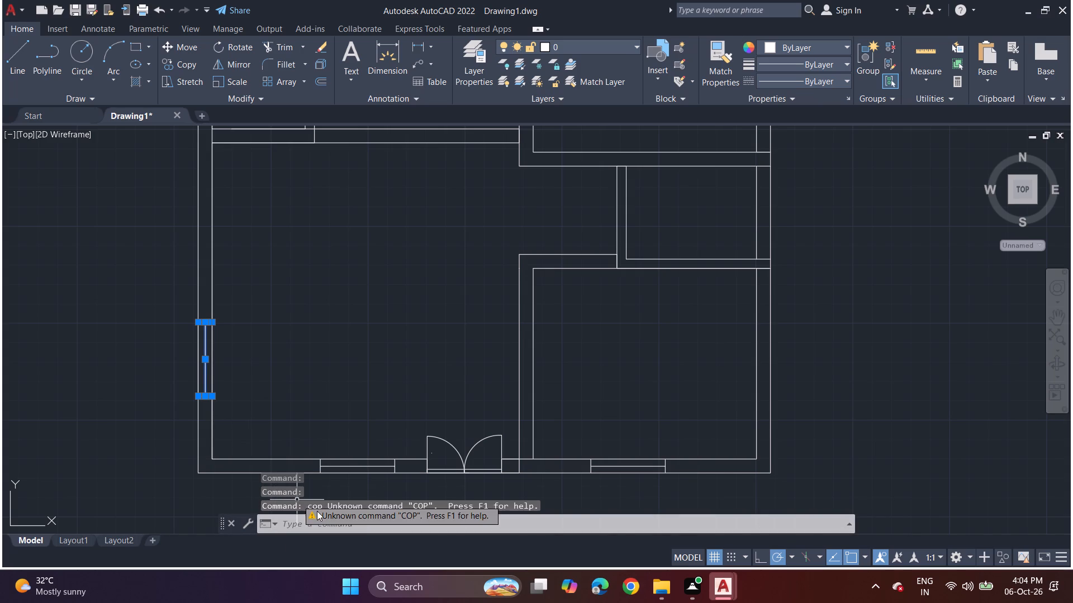
pyautogui.press('c')
pyautogui.press('o')
pyautogui.press('p')
pyautogui.click(519, 423)
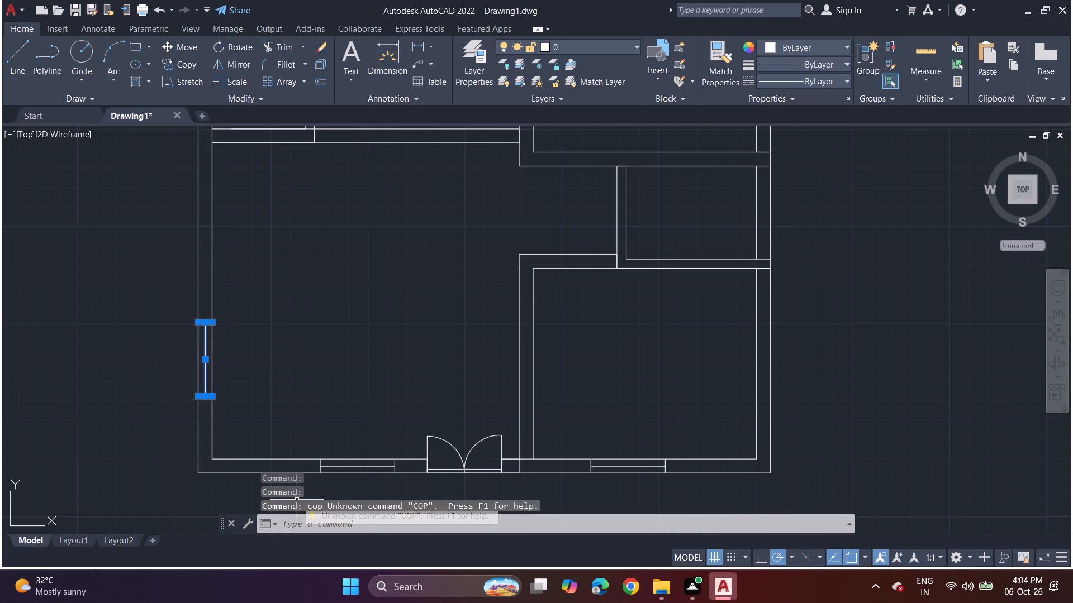
pyautogui.click(210, 399)
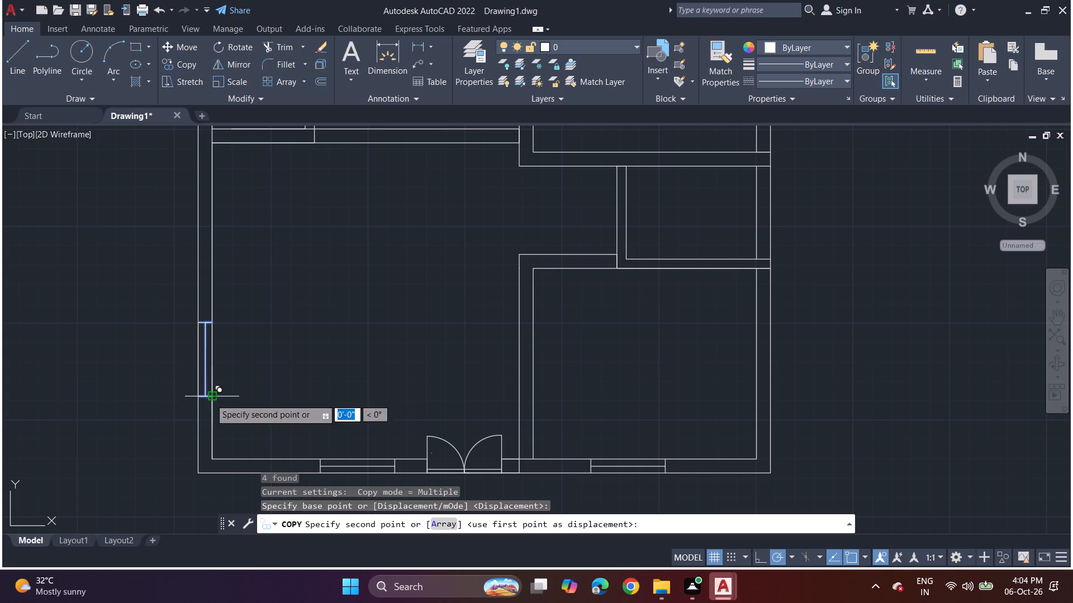
pyautogui.click(216, 255)
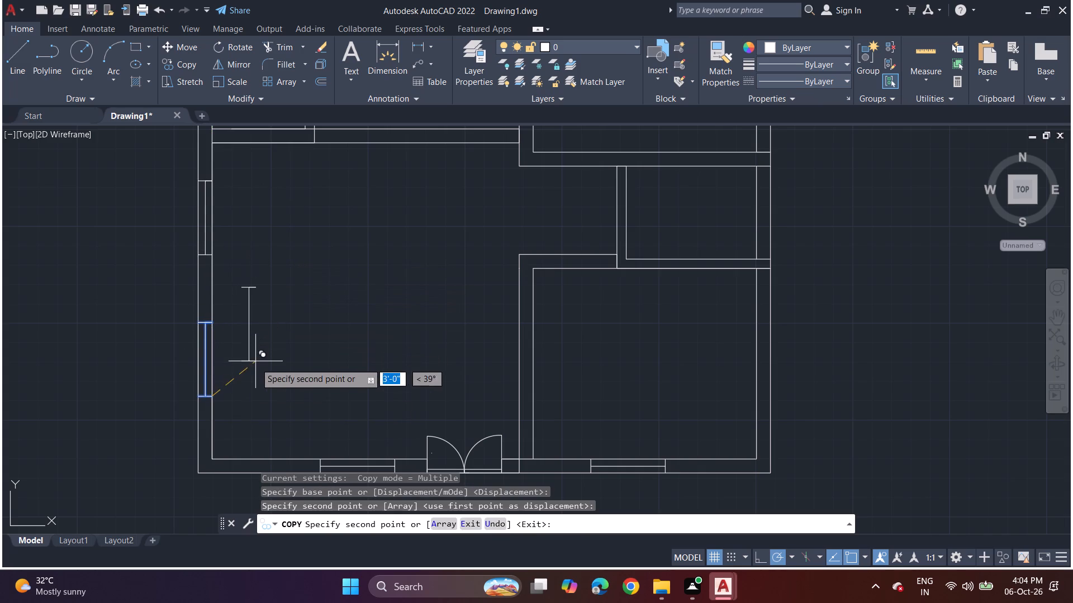
pyautogui.press('space')
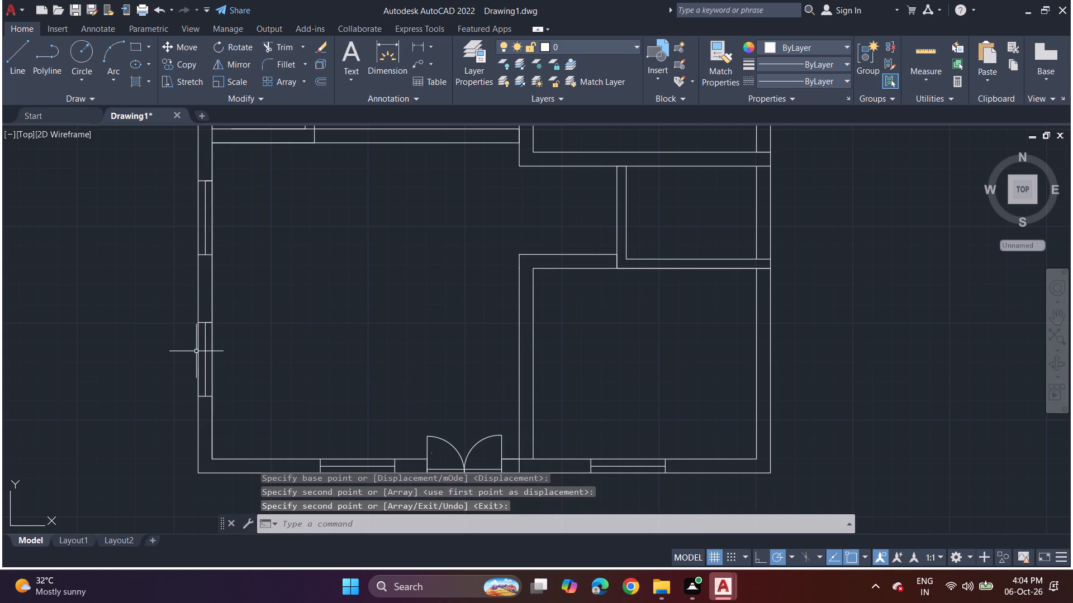
# Draw a window about 2'-4" long, with jambs and a centre line, across the left outer wall beside the small room.
pyautogui.moveTo(202, 270); pyautogui.dragTo(229, 476, button='middle')
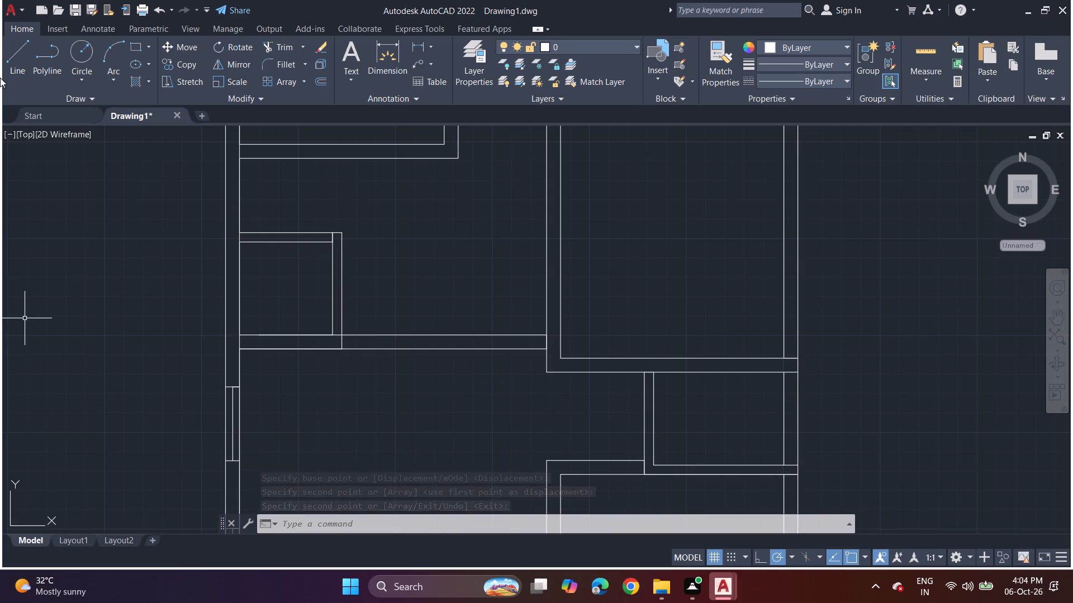
pyautogui.moveTo(7, 58); pyautogui.dragTo(12, 62)
pyautogui.moveTo(281, 234); pyautogui.dragTo(281, 371, button='middle')
pyautogui.scroll(2, 269, 362)
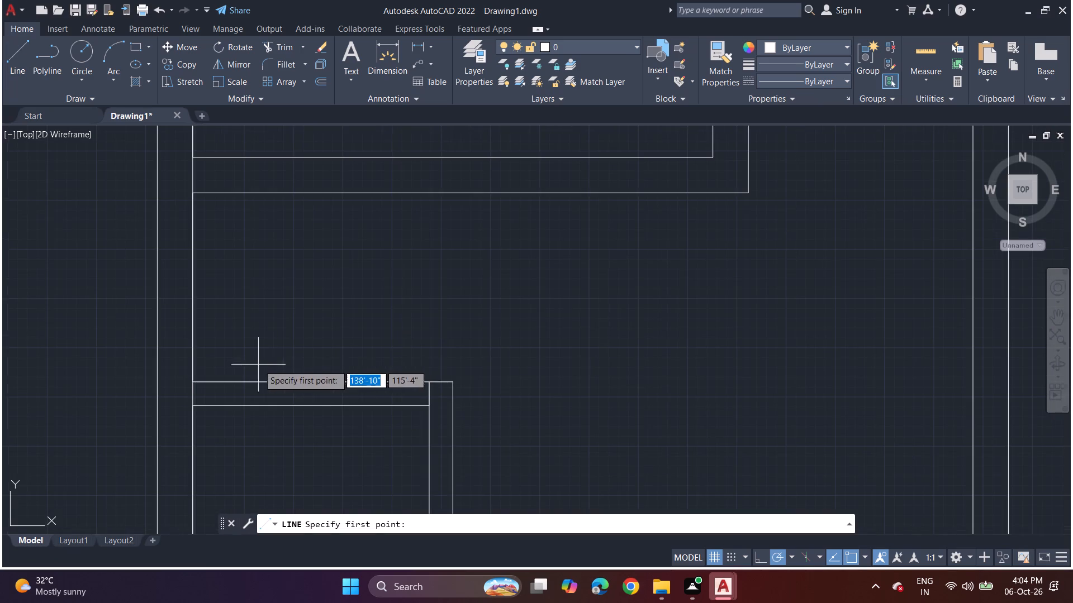
pyautogui.moveTo(248, 375); pyautogui.dragTo(284, 190, button='middle')
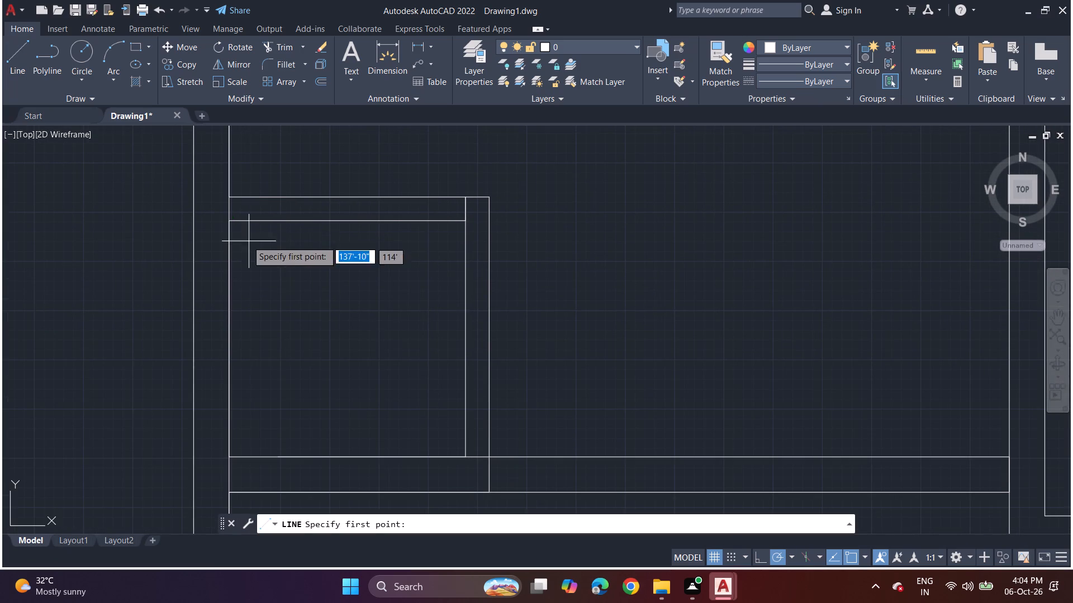
pyautogui.moveTo(227, 224); pyautogui.dragTo(227, 230)
pyautogui.click(228, 289)
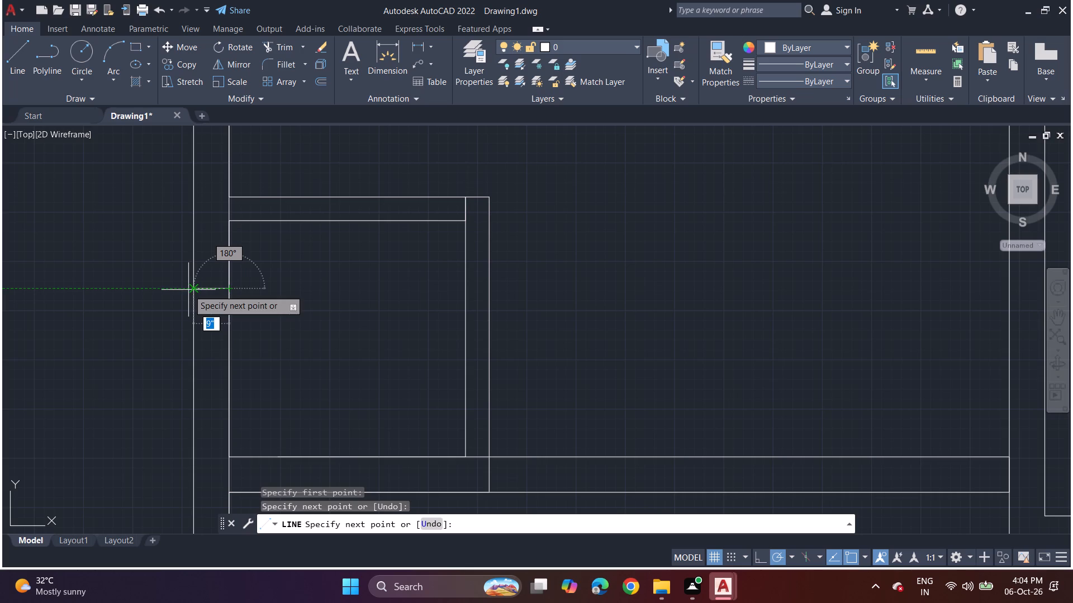
pyautogui.click(188, 290)
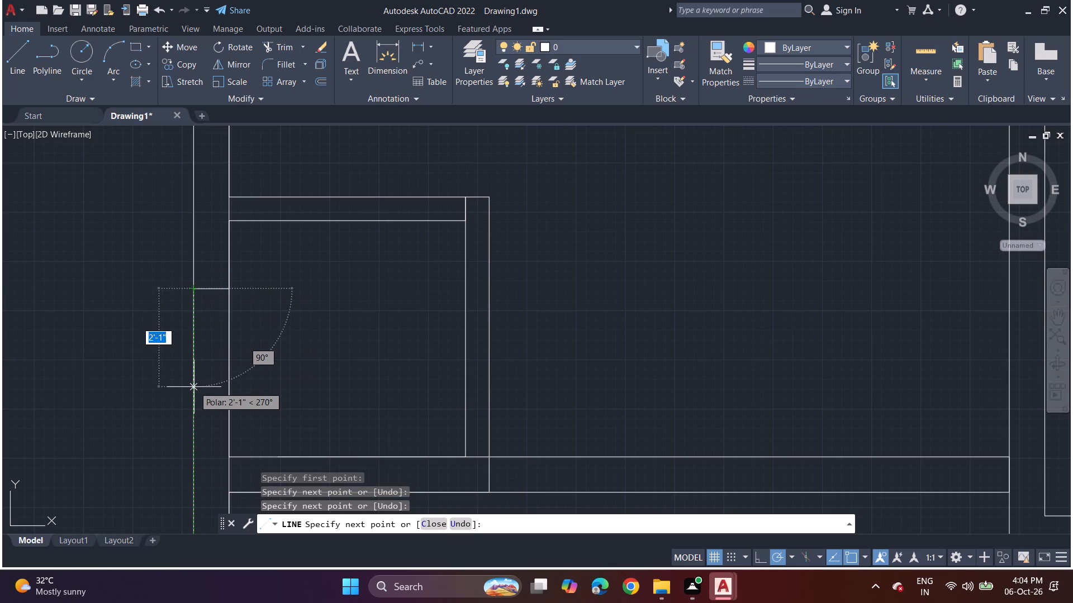
pyautogui.click(194, 399)
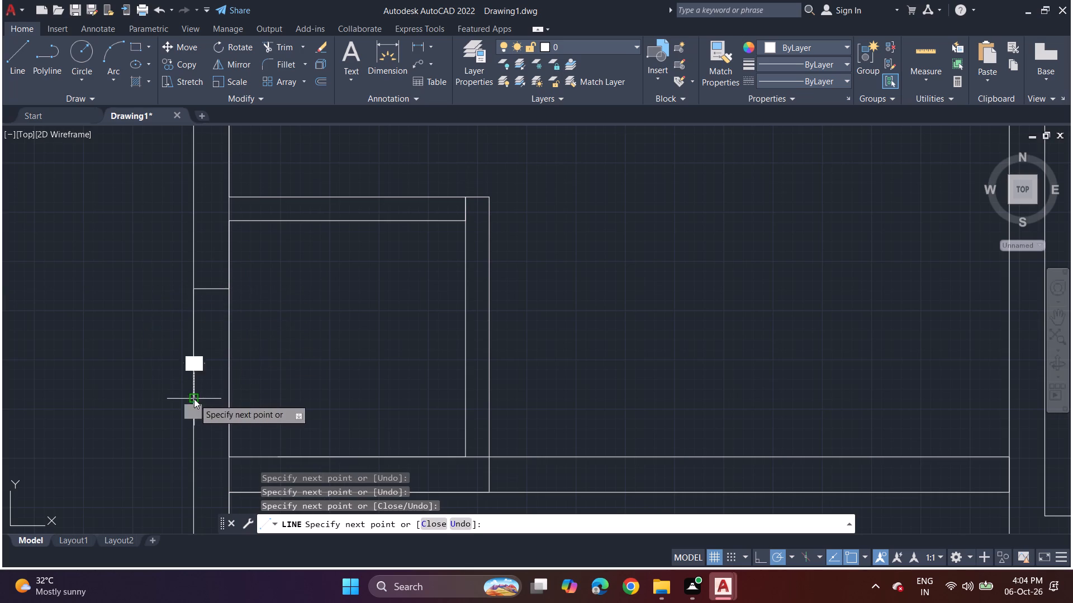
pyautogui.click(230, 395)
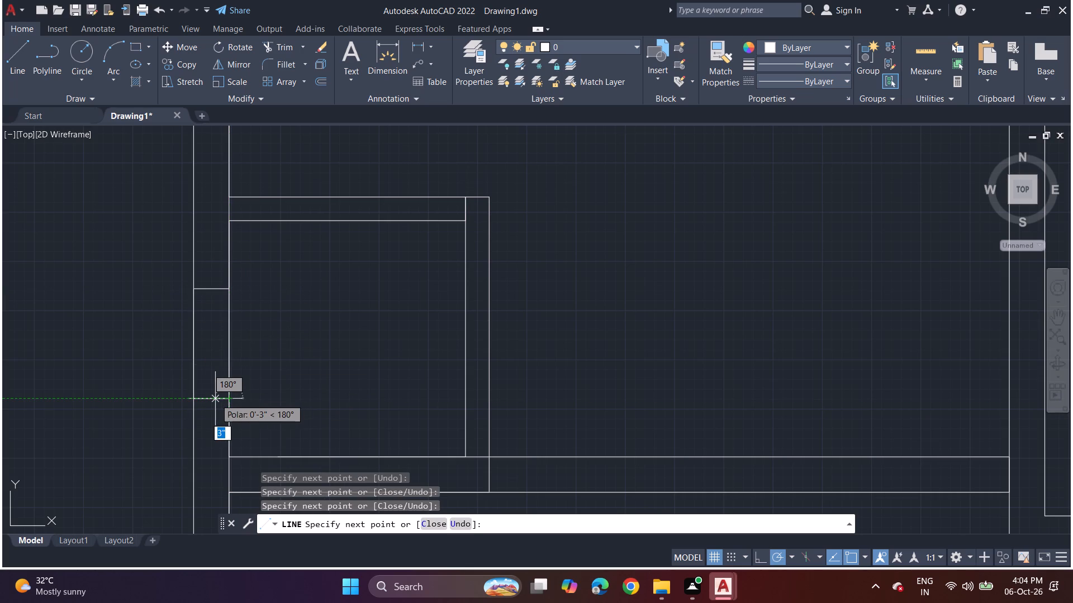
pyautogui.click(212, 399)
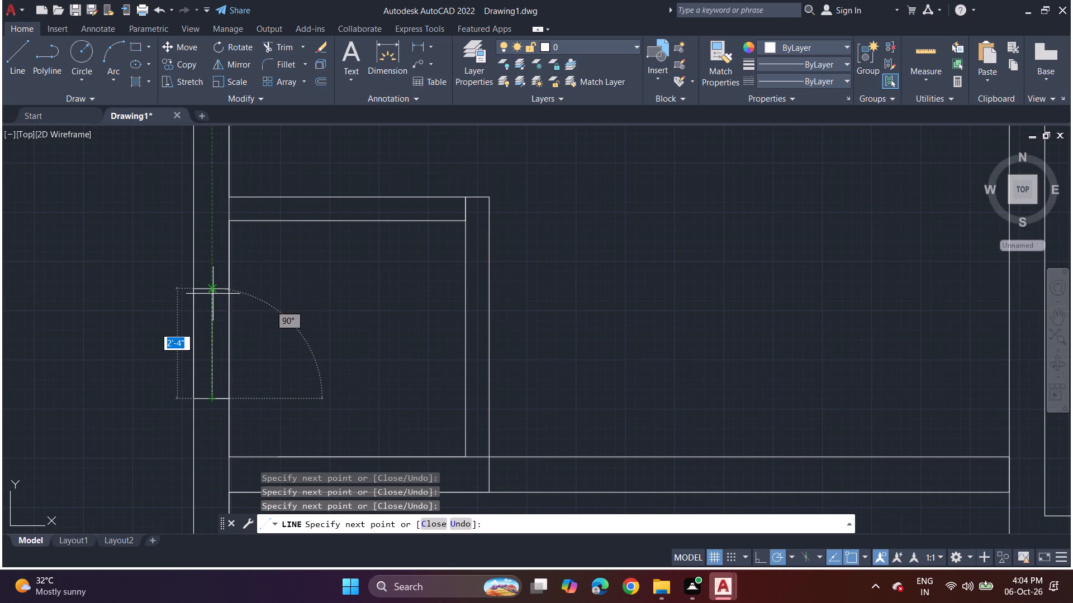
pyautogui.click(213, 290)
pyautogui.press('space')
pyautogui.scroll(-3, 264, 352)
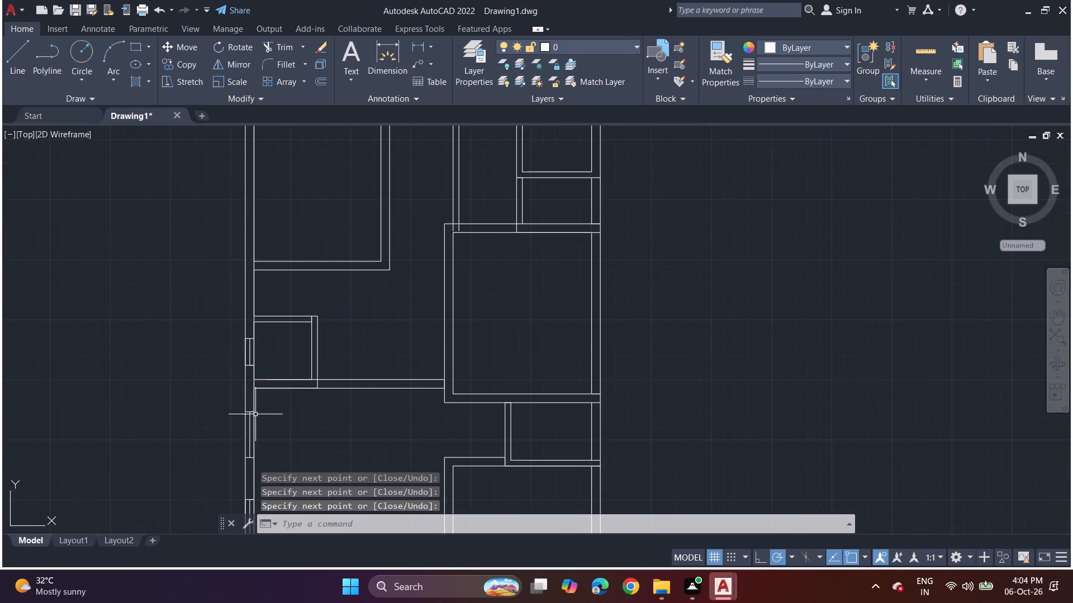
# Copy the upper 4' window of the main room about 21'-9" straight up the left wall to the top-left room.
pyautogui.moveTo(263, 407); pyautogui.dragTo(230, 262, button='middle')
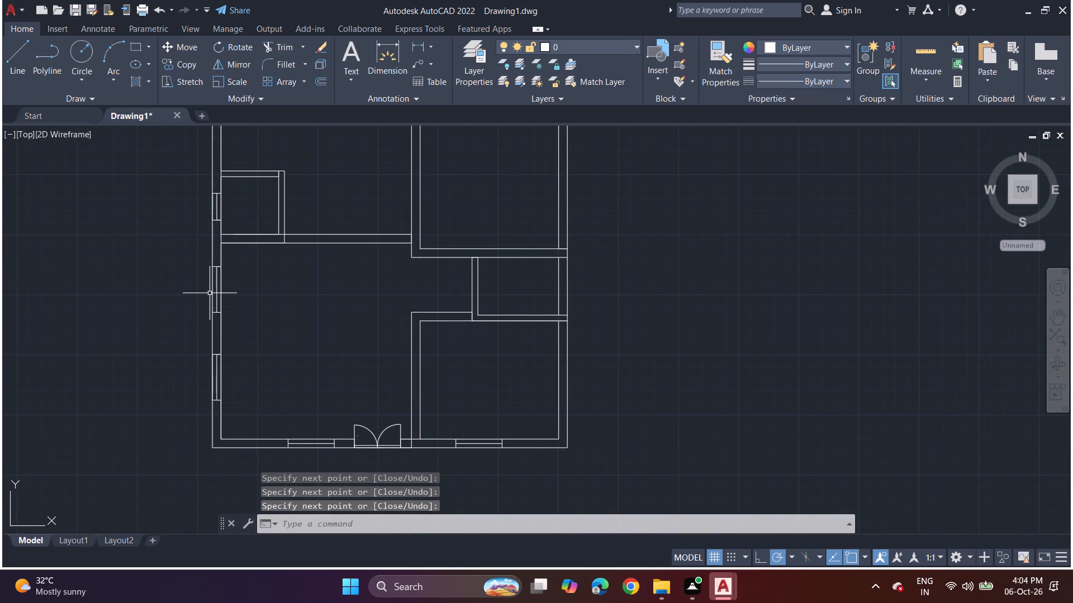
pyautogui.moveTo(200, 251); pyautogui.dragTo(215, 347, button='middle')
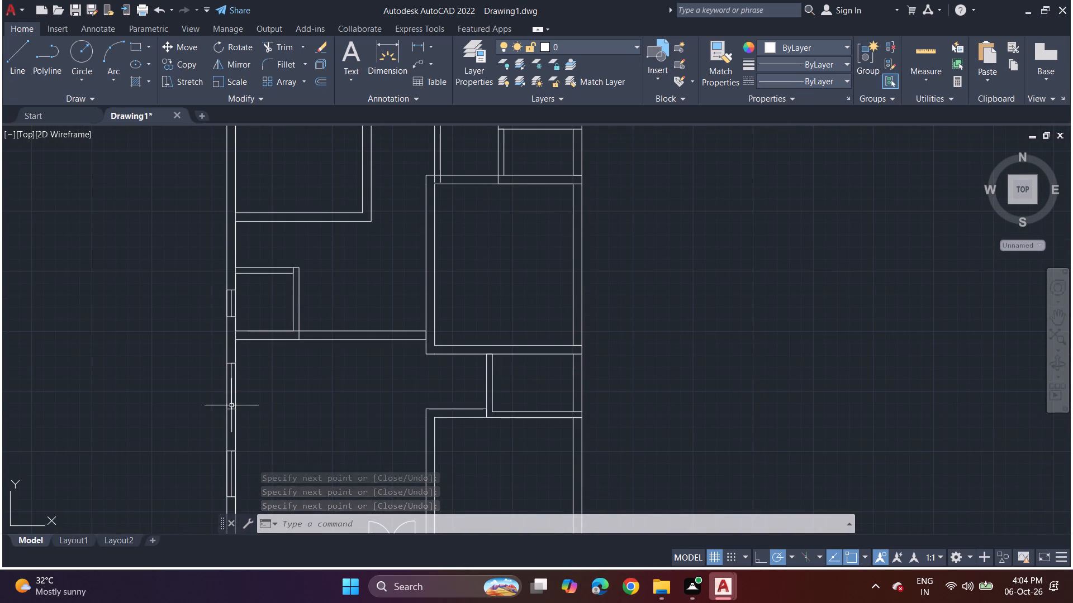
pyautogui.click(231, 405)
pyautogui.scroll(4, 233, 408)
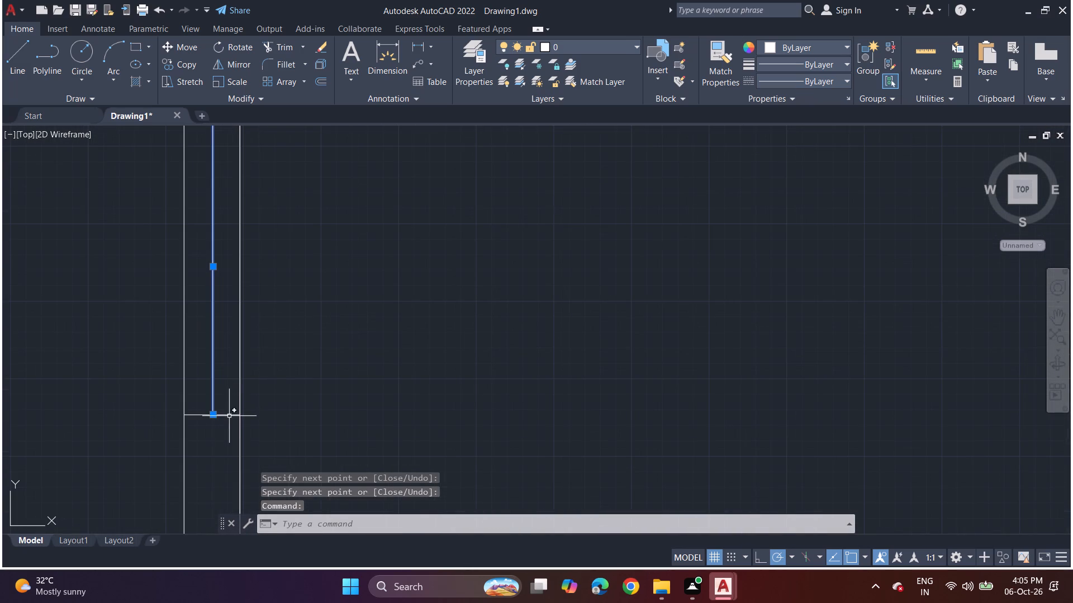
pyautogui.click(229, 416)
pyautogui.scroll(-2, 208, 348)
pyautogui.scroll(3, 208, 339)
pyautogui.moveTo(197, 251); pyautogui.dragTo(206, 415, button='middle')
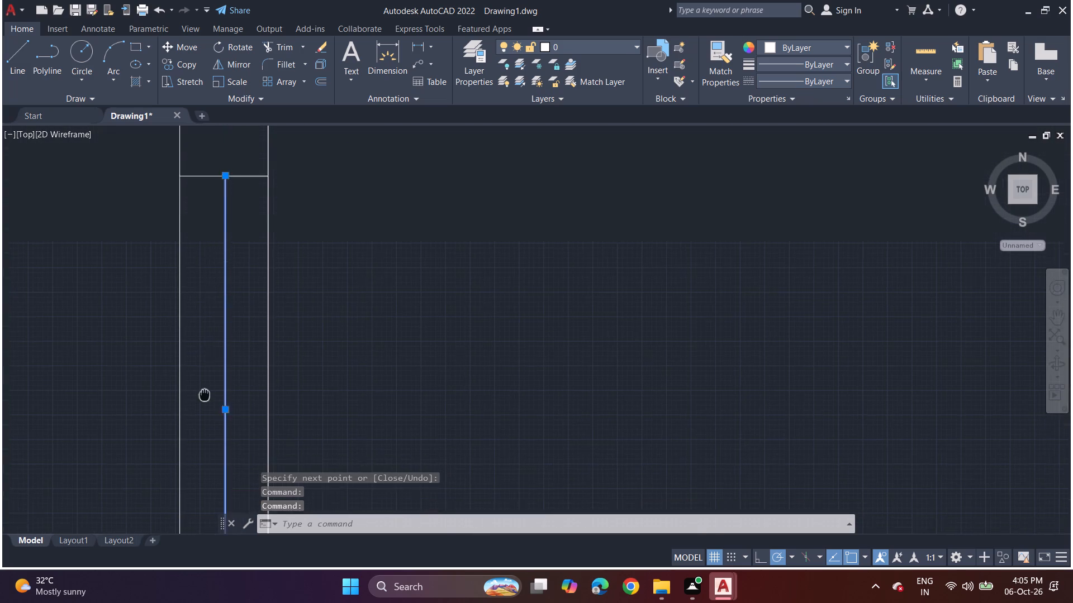
pyautogui.moveTo(206, 415); pyautogui.dragTo(206, 452, button='middle')
pyautogui.click(215, 240)
pyautogui.scroll(-2, 207, 276)
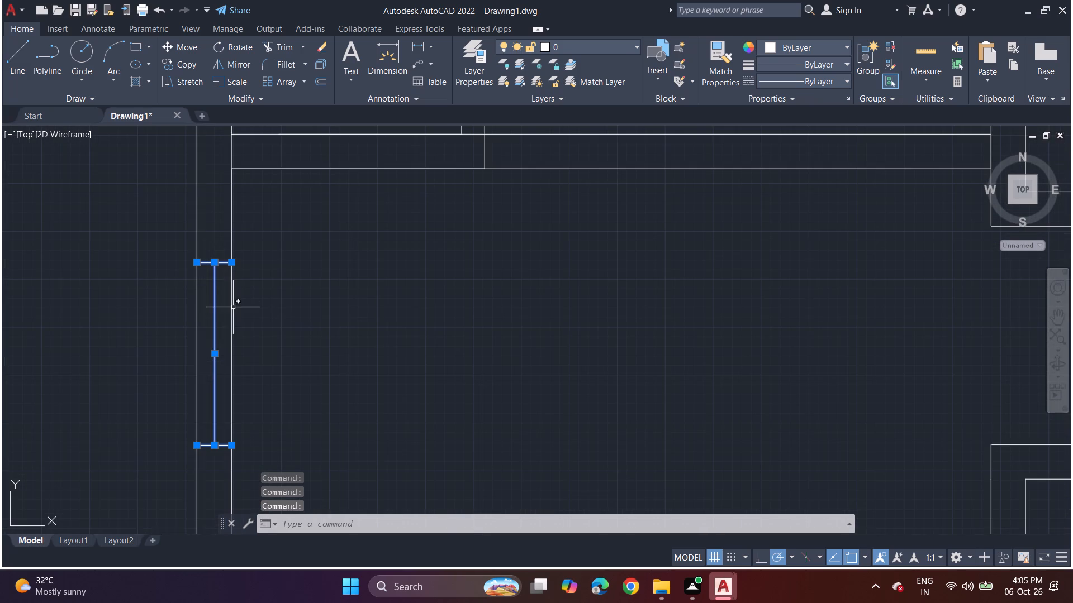
pyautogui.write('cop')
pyautogui.click(240, 396)
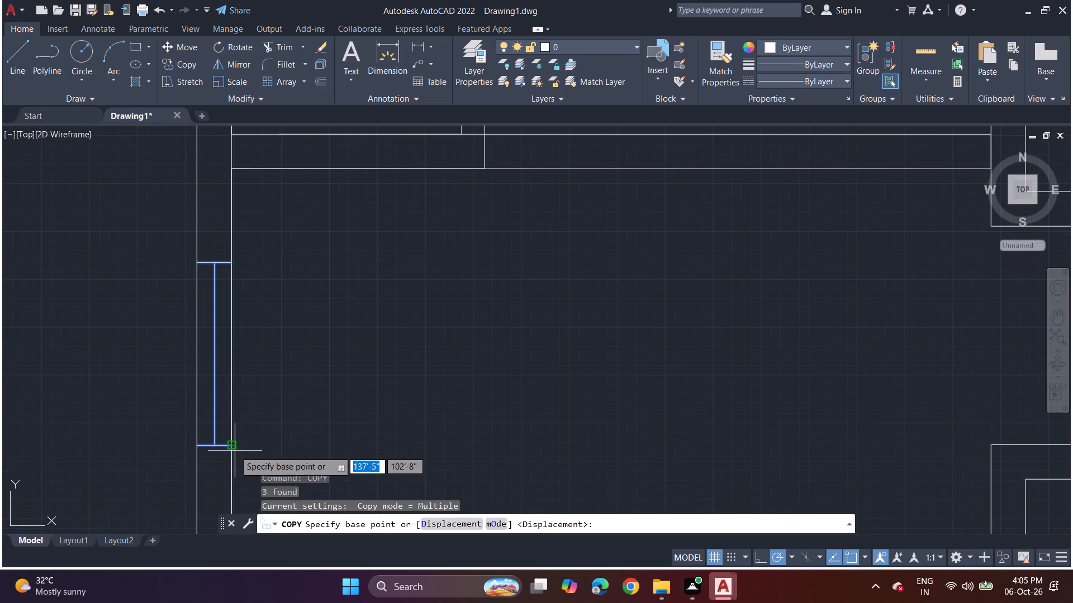
pyautogui.click(234, 447)
pyautogui.moveTo(240, 257); pyautogui.dragTo(257, 600, button='middle')
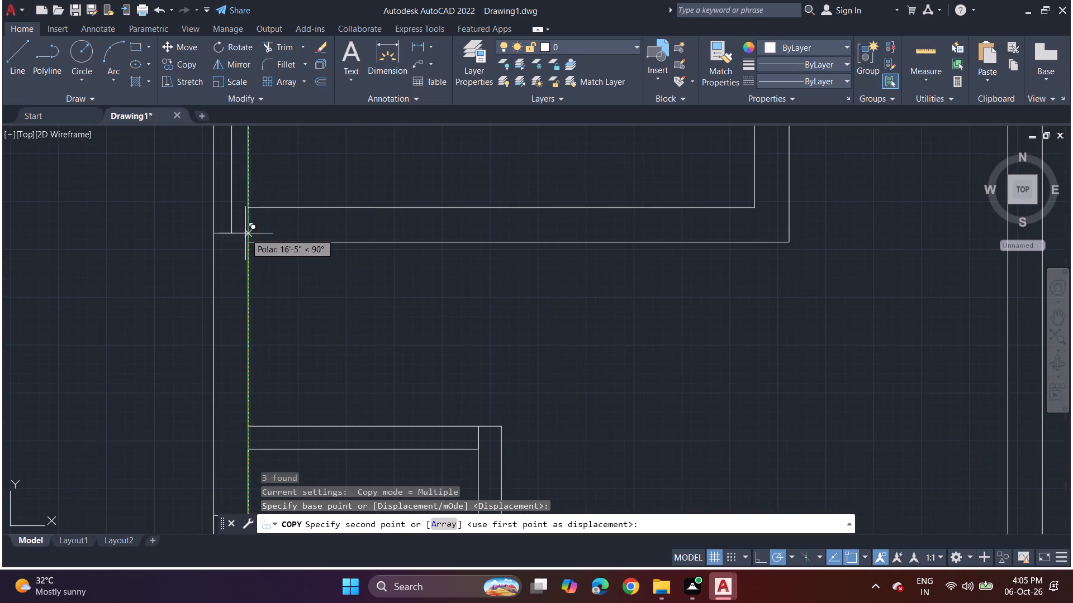
pyautogui.moveTo(244, 232); pyautogui.dragTo(250, 572, button='middle')
pyautogui.scroll(-2, 250, 407)
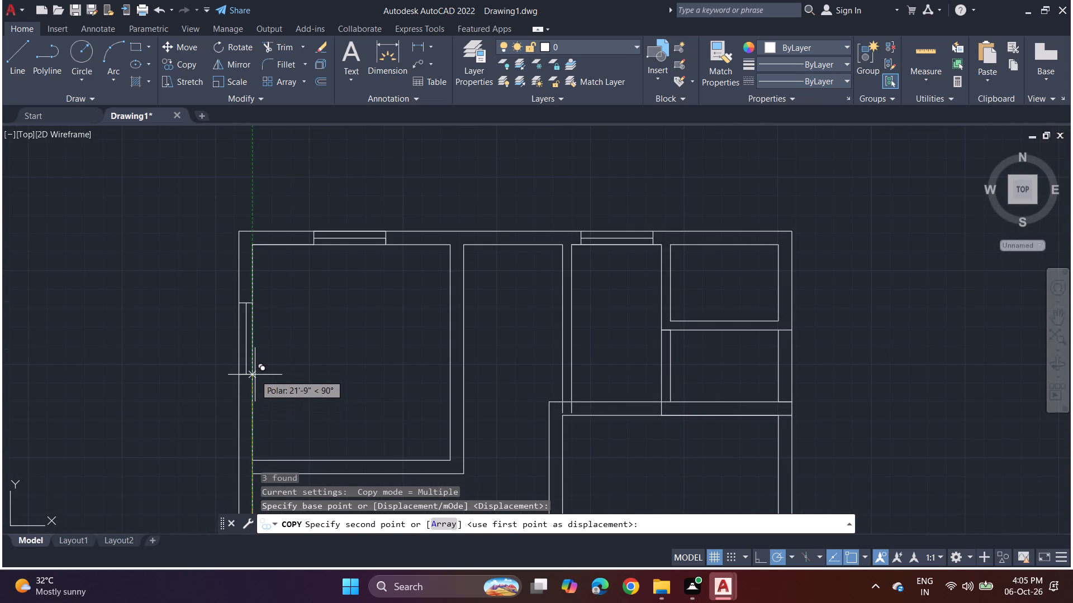
pyautogui.click(255, 375)
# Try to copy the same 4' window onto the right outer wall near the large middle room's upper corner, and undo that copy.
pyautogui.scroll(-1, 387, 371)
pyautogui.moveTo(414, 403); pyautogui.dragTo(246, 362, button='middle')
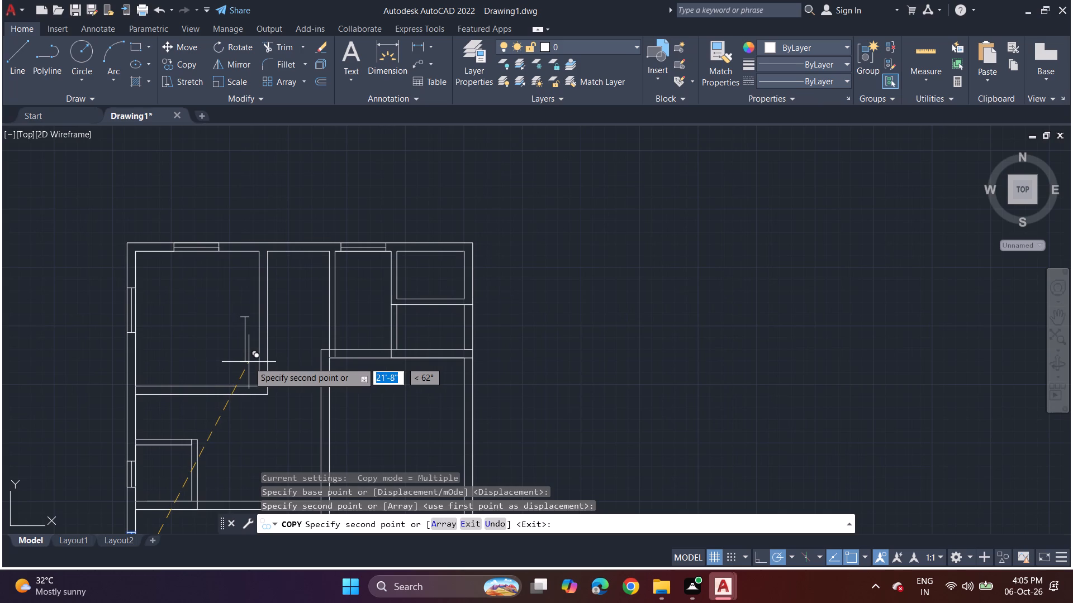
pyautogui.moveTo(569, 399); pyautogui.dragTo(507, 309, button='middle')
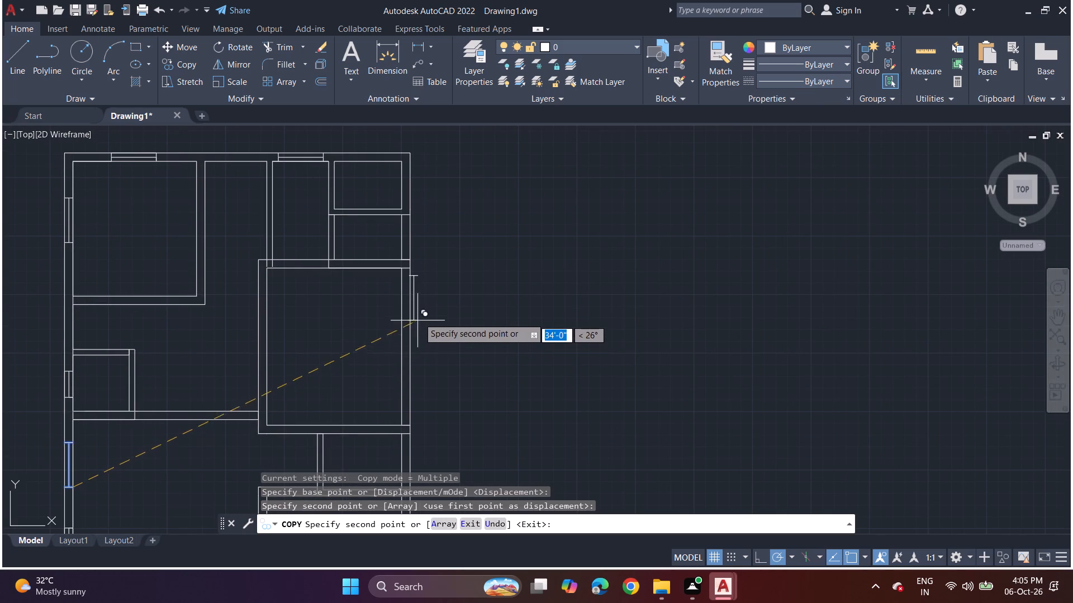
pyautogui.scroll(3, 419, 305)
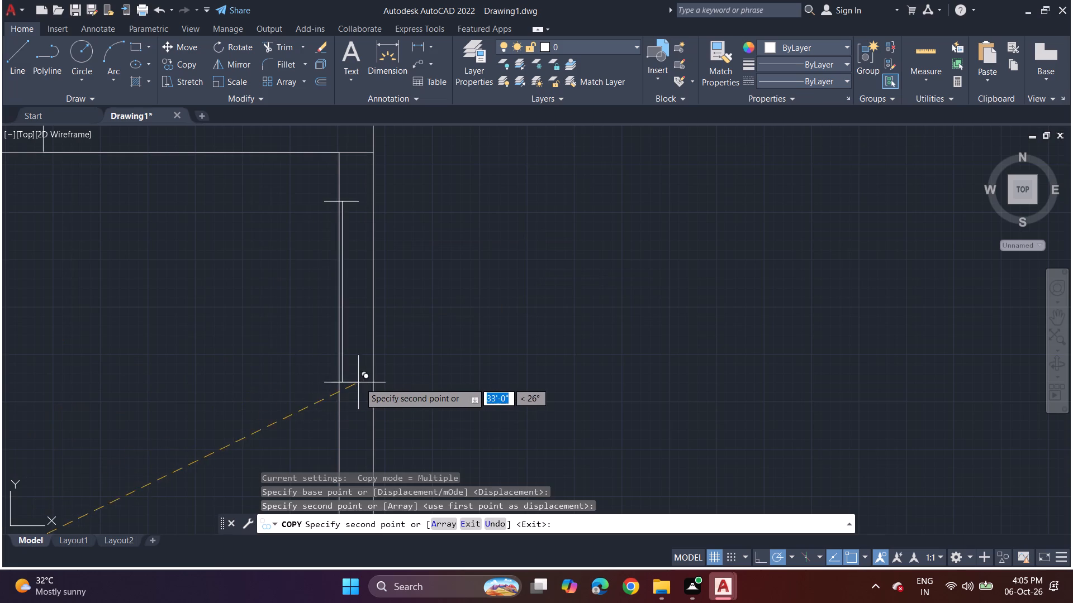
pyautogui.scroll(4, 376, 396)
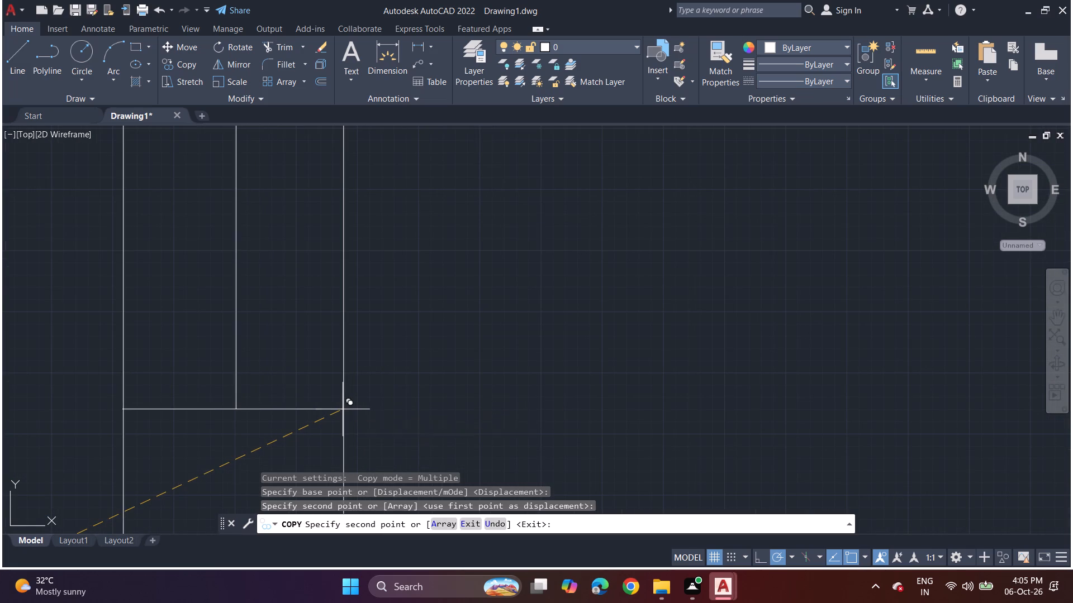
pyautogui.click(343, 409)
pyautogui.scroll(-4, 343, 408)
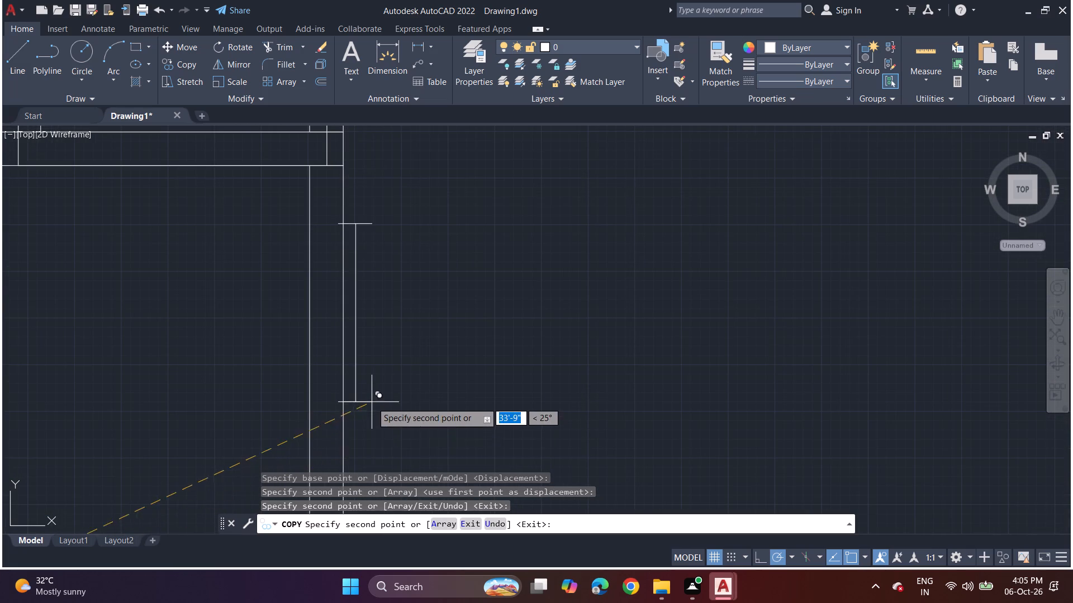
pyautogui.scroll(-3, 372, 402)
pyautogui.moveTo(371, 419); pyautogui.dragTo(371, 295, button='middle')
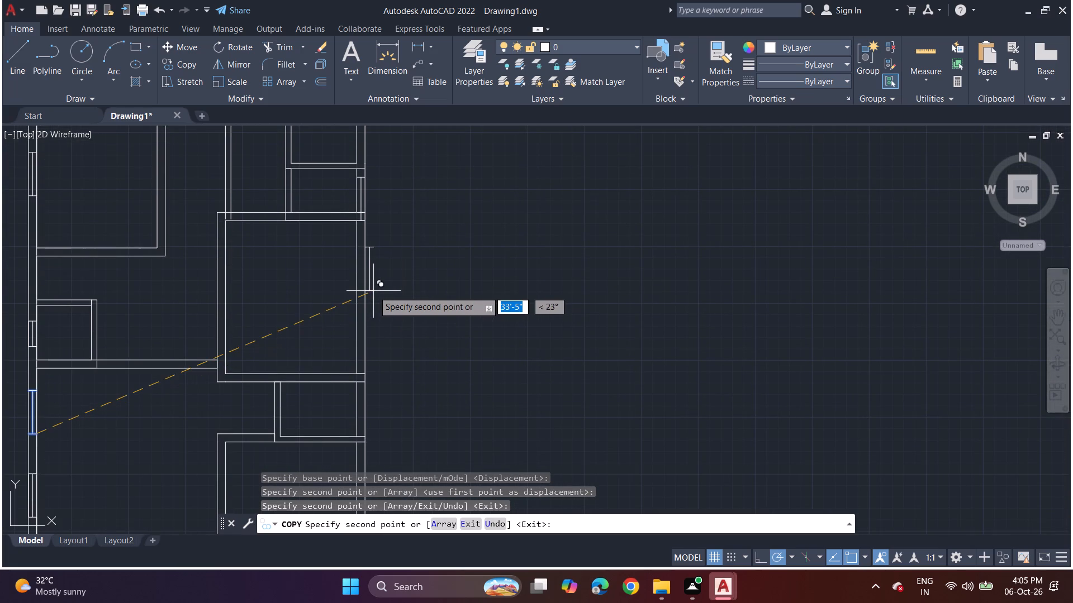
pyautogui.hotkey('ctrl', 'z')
# Copy the 4' window across the right outer wall at the large middle room's lower inner corner, and again directly above that copy.
pyautogui.scroll(1, 695, 409)
pyautogui.moveTo(554, 314); pyautogui.dragTo(315, 206, button='middle')
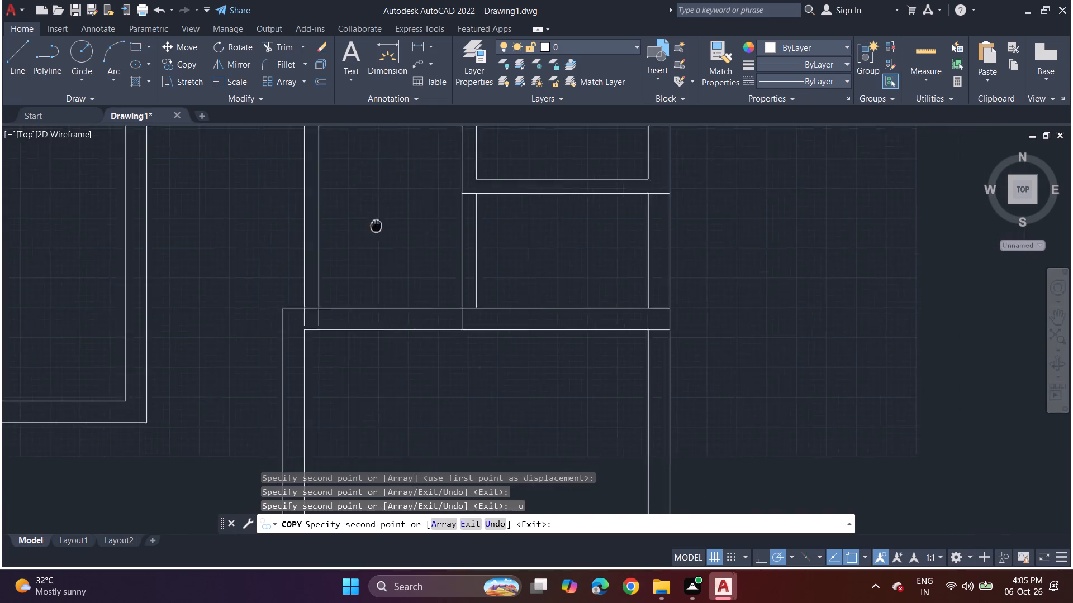
pyautogui.moveTo(315, 206); pyautogui.dragTo(199, 163, button='middle')
pyautogui.moveTo(469, 434); pyautogui.dragTo(431, 161, button='middle')
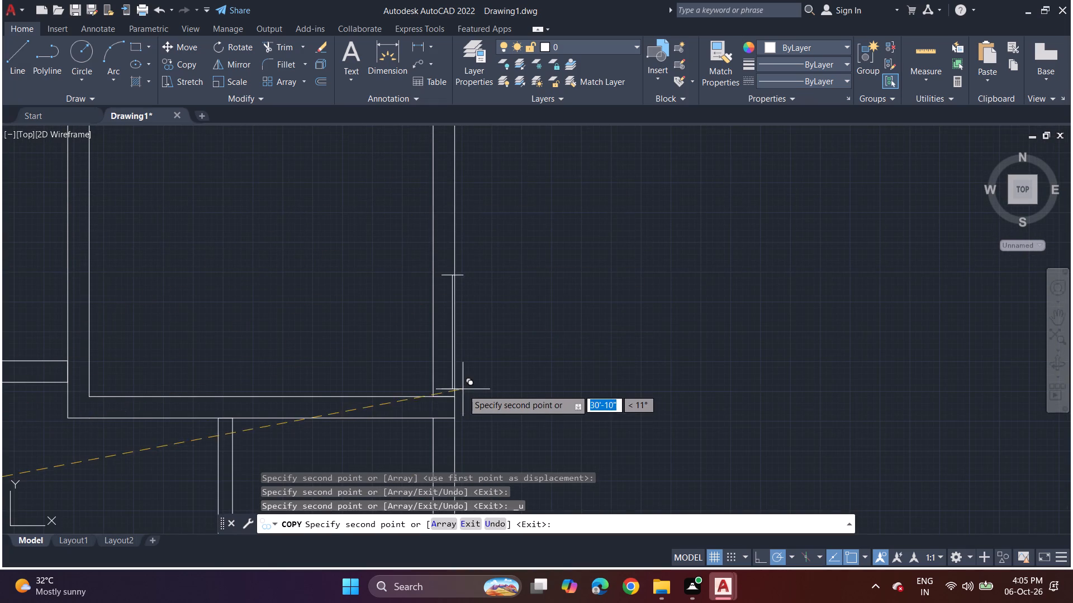
pyautogui.scroll(-1, 462, 384)
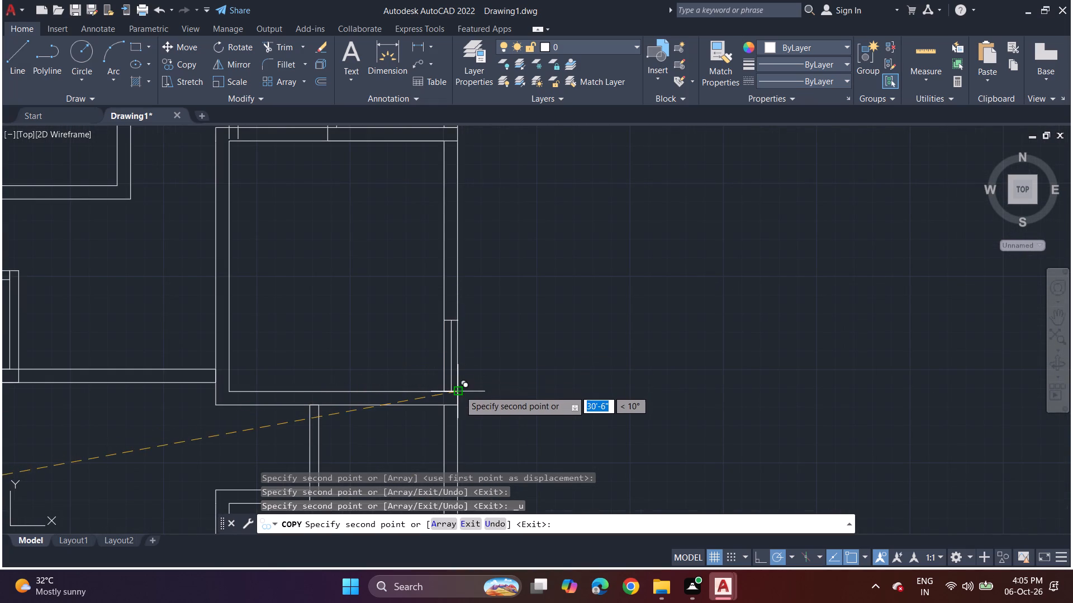
pyautogui.click(459, 390)
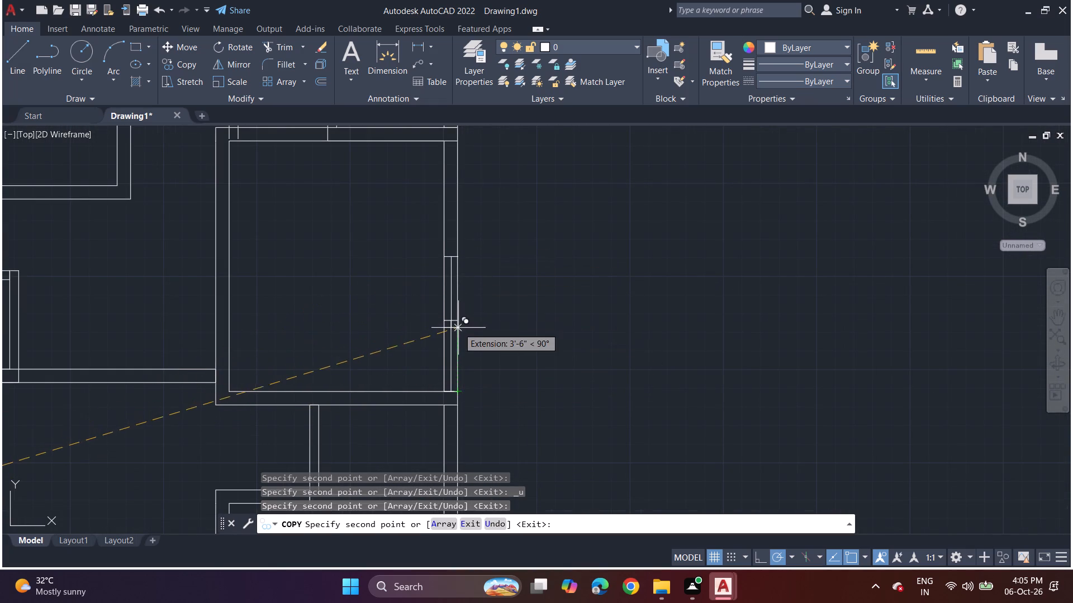
pyautogui.click(458, 318)
pyautogui.press('space')
# Move the upper 4' window of the large middle room about 3' straight up the right outer wall.
pyautogui.write('mo')
pyautogui.click(519, 374)
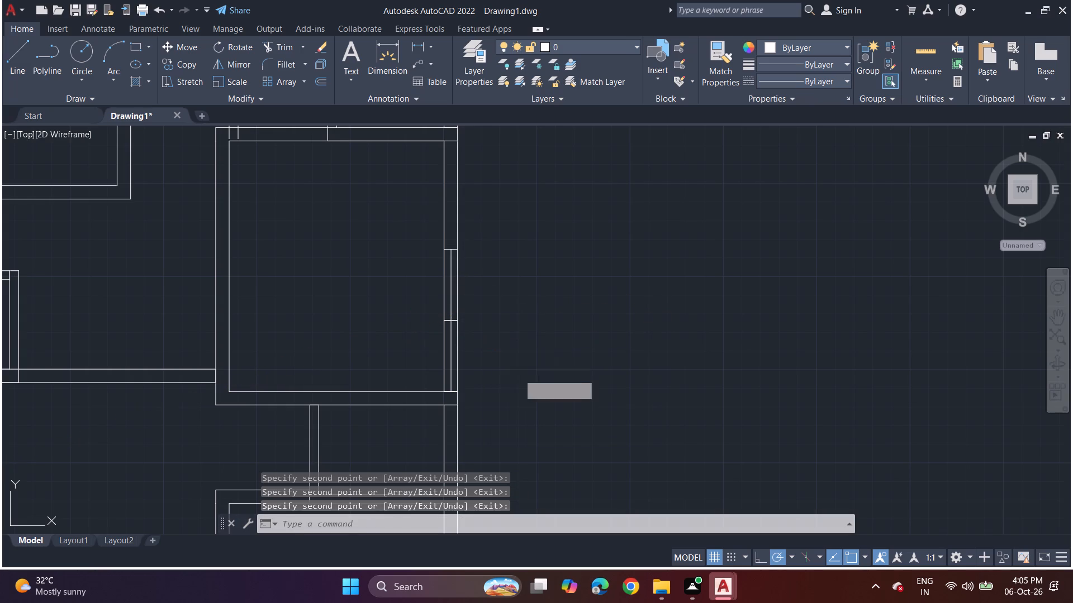
pyautogui.click(450, 310)
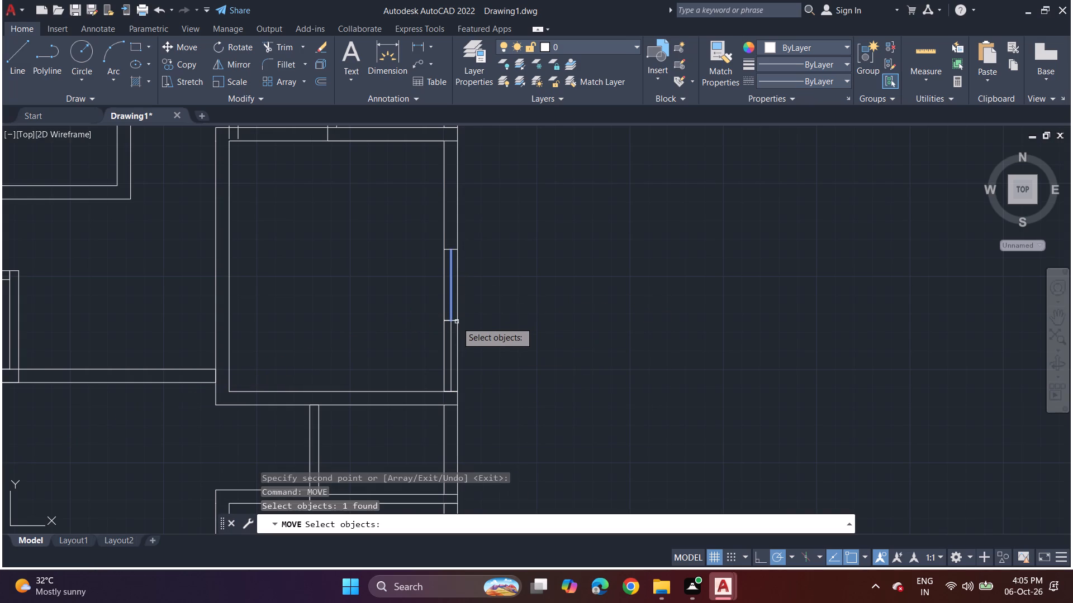
pyautogui.scroll(3, 457, 322)
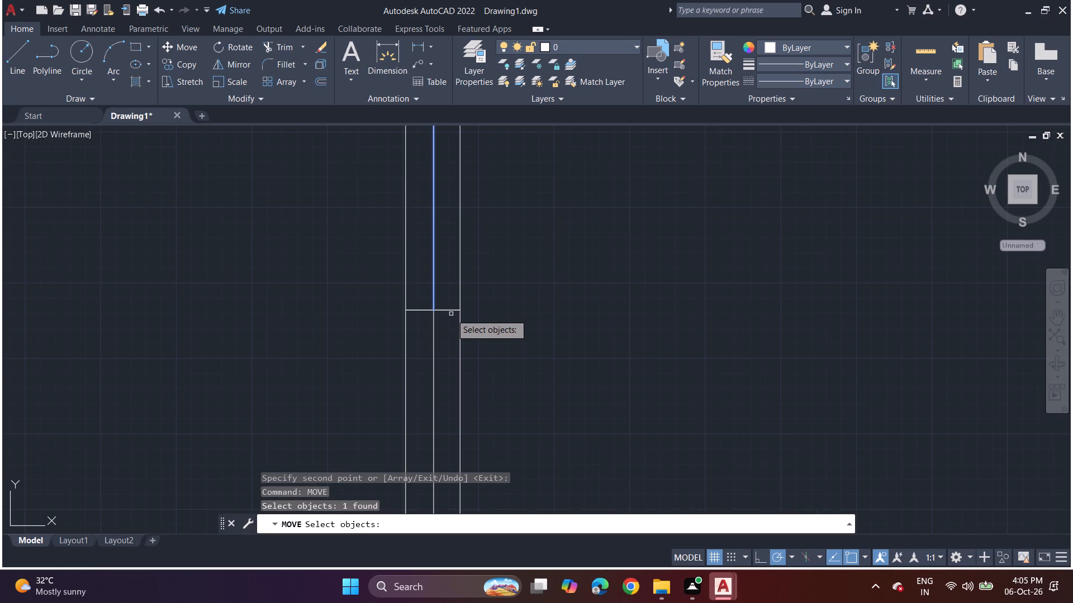
pyautogui.click(454, 310)
pyautogui.moveTo(428, 164); pyautogui.dragTo(425, 473, button='middle')
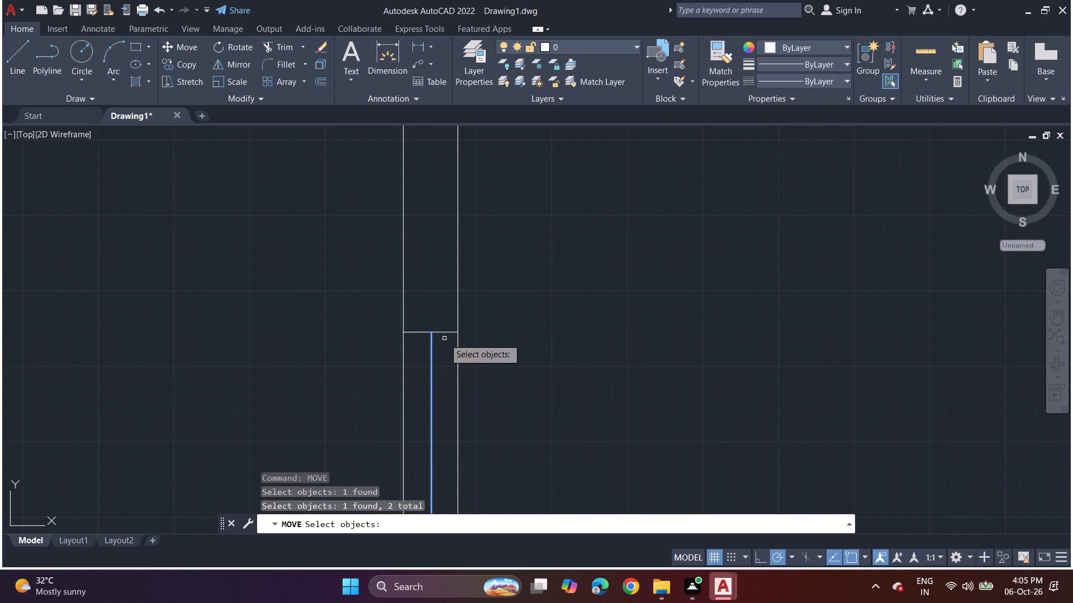
pyautogui.click(446, 335)
pyautogui.click(449, 332)
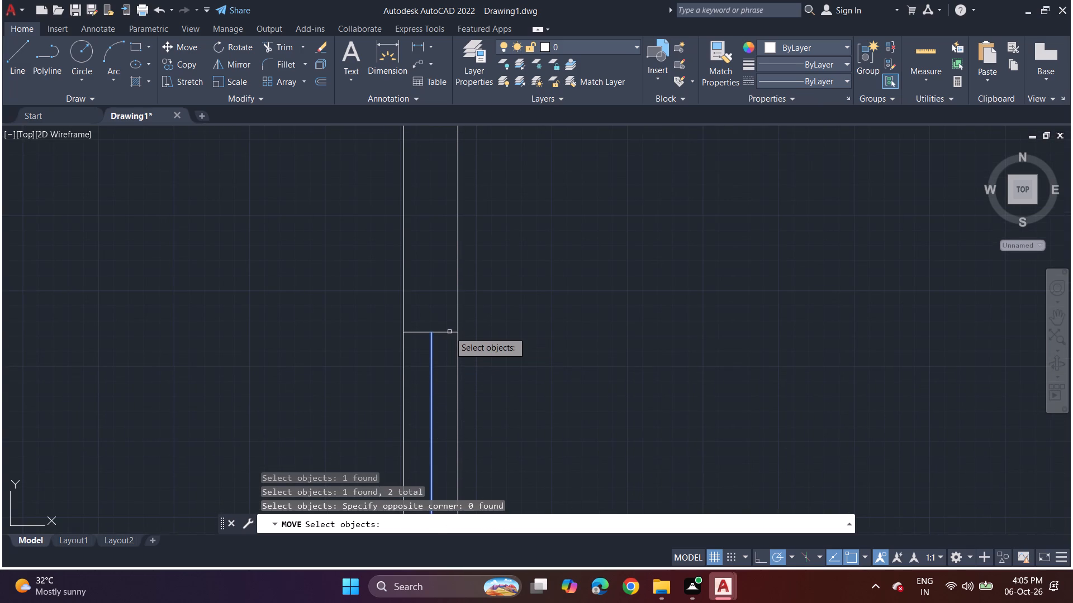
pyautogui.click(449, 332)
pyautogui.click(449, 332)
pyautogui.scroll(-2, 449, 370)
pyautogui.moveTo(445, 367); pyautogui.dragTo(401, 163, button='middle')
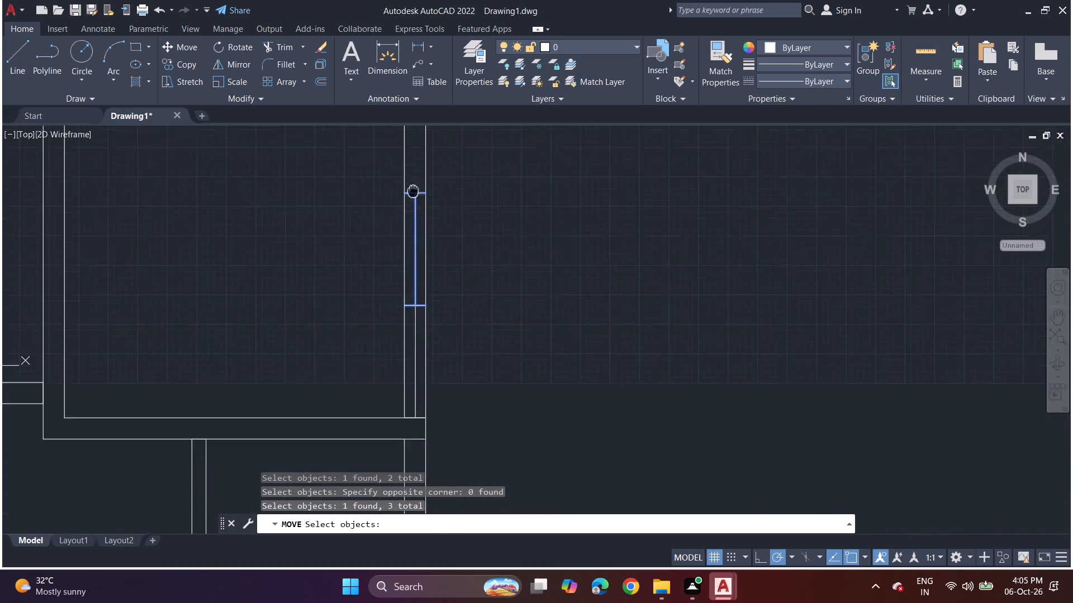
pyautogui.moveTo(401, 163); pyautogui.dragTo(391, 146, button='middle')
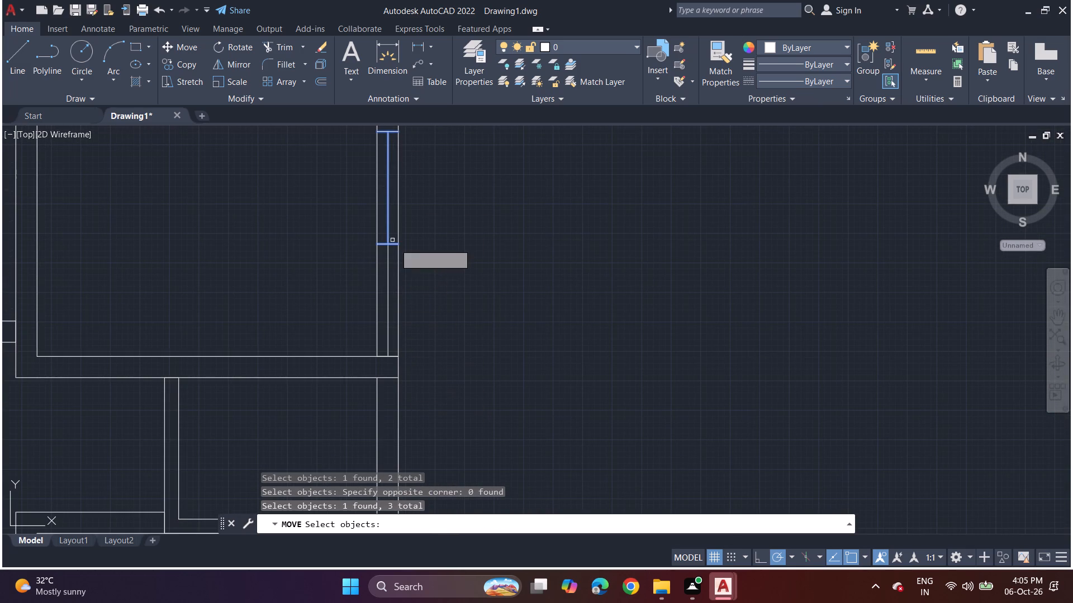
pyautogui.press('space')
pyautogui.click(397, 243)
pyautogui.moveTo(394, 208); pyautogui.dragTo(402, 434, button='middle')
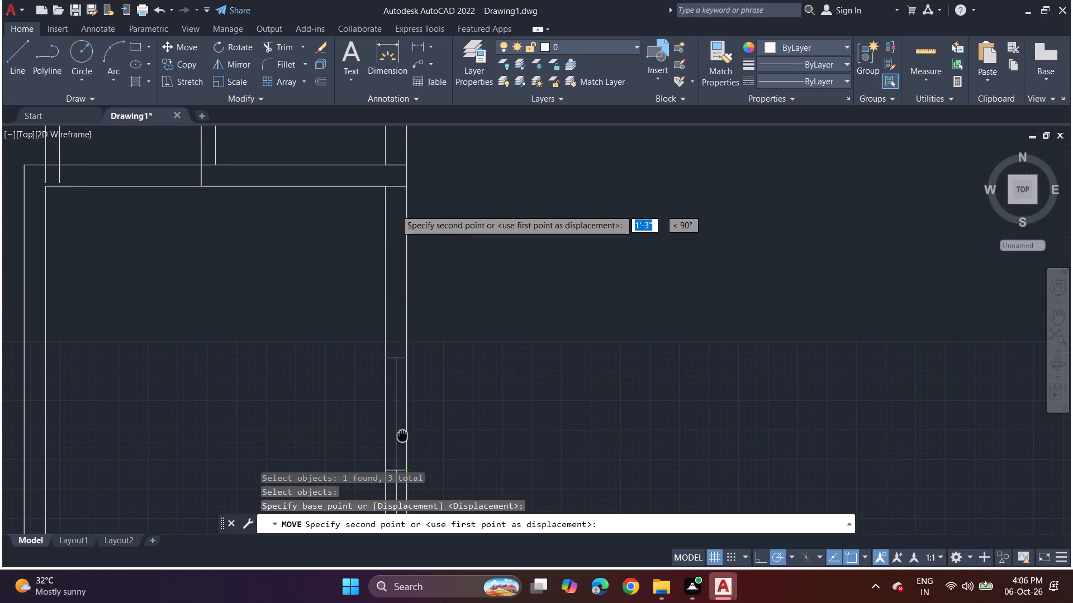
pyautogui.click(409, 381)
# Move the lower 4' window about 1'-9" straight up the right outer wall, away from the large middle room's lower inner corner.
pyautogui.moveTo(420, 410); pyautogui.dragTo(422, 353, button='middle')
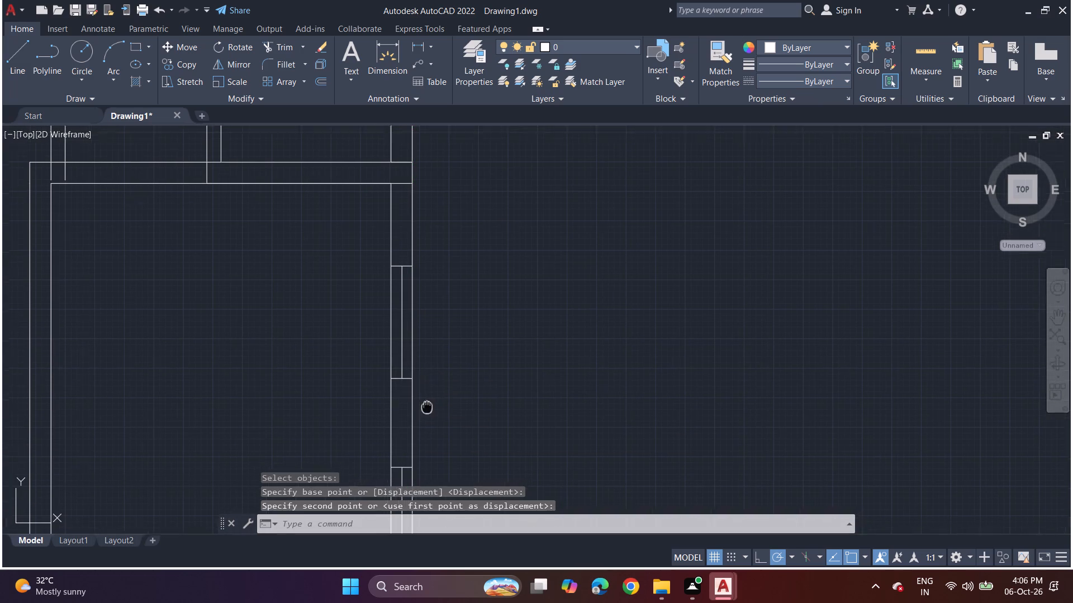
pyautogui.moveTo(422, 353); pyautogui.dragTo(396, 157, button='middle')
pyautogui.click(373, 234)
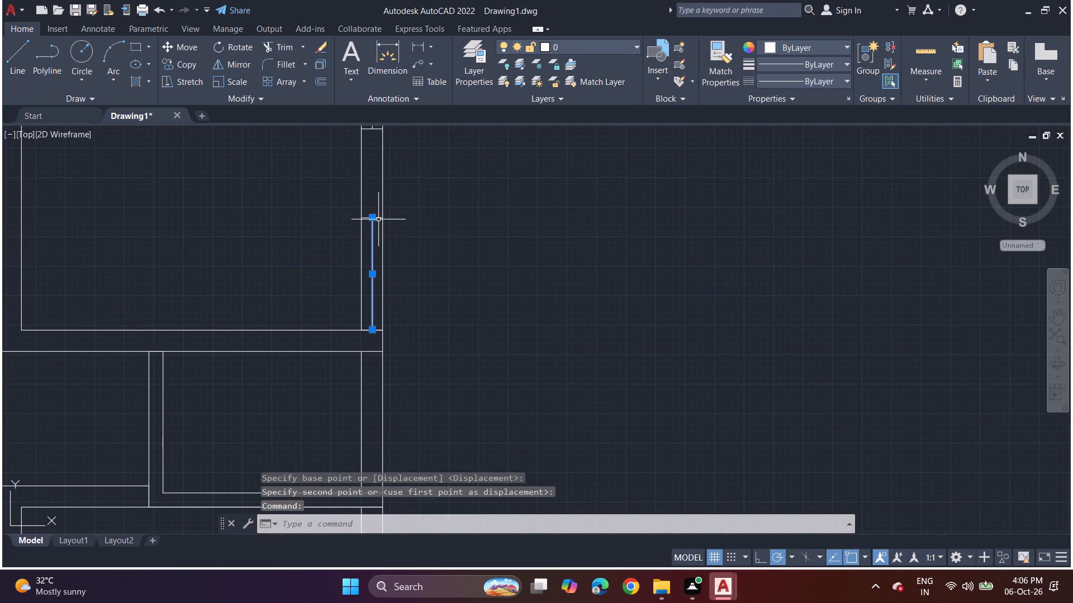
pyautogui.click(378, 219)
pyautogui.click(379, 328)
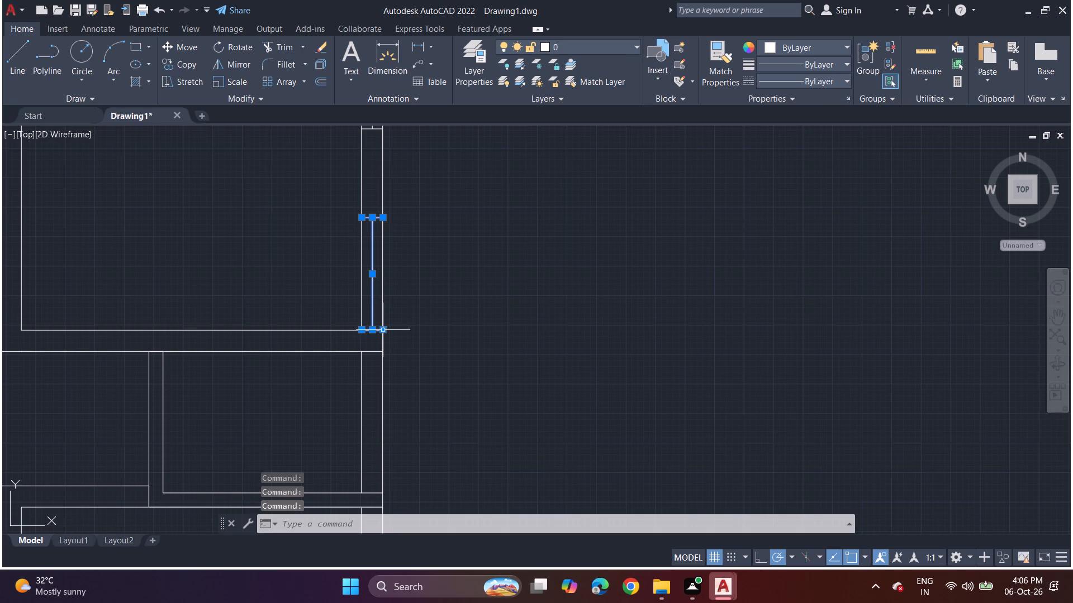
pyautogui.press('m')
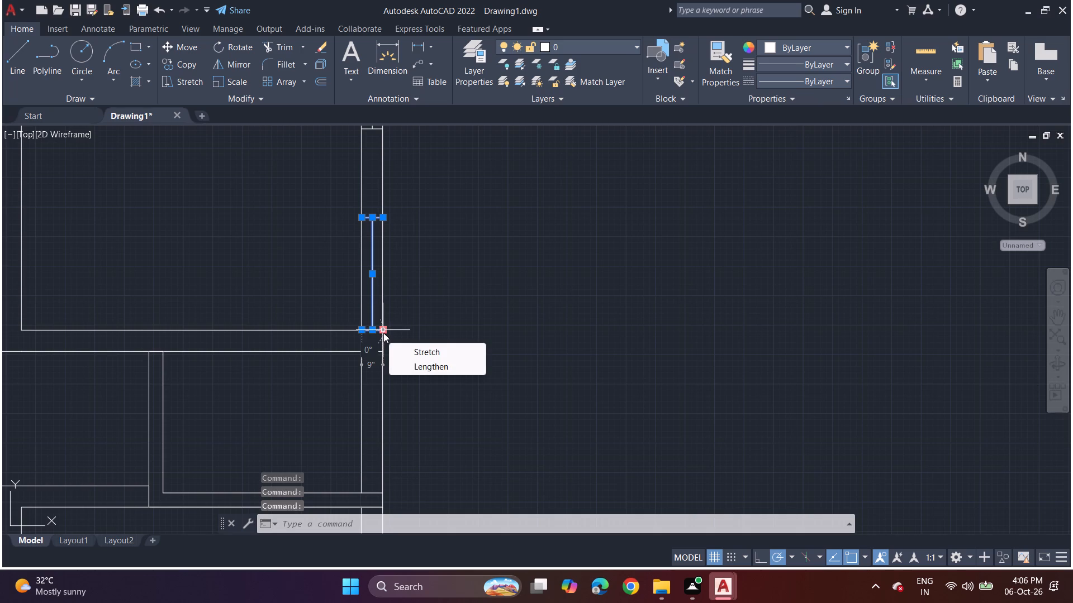
pyautogui.press('m')
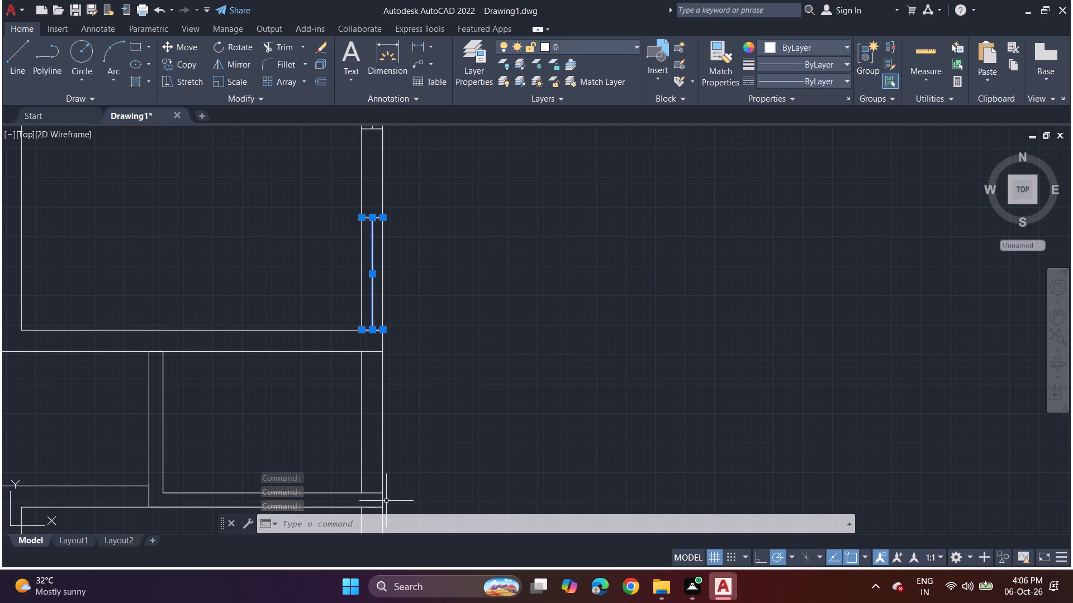
pyautogui.click(383, 522)
pyautogui.press('m')
pyautogui.press('o')
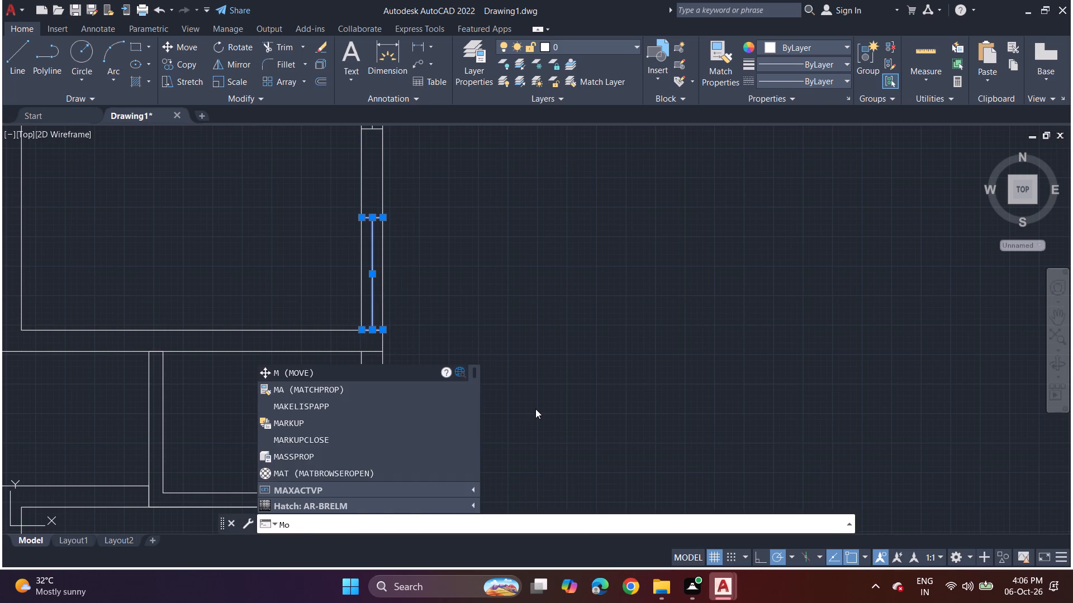
pyautogui.click(403, 409)
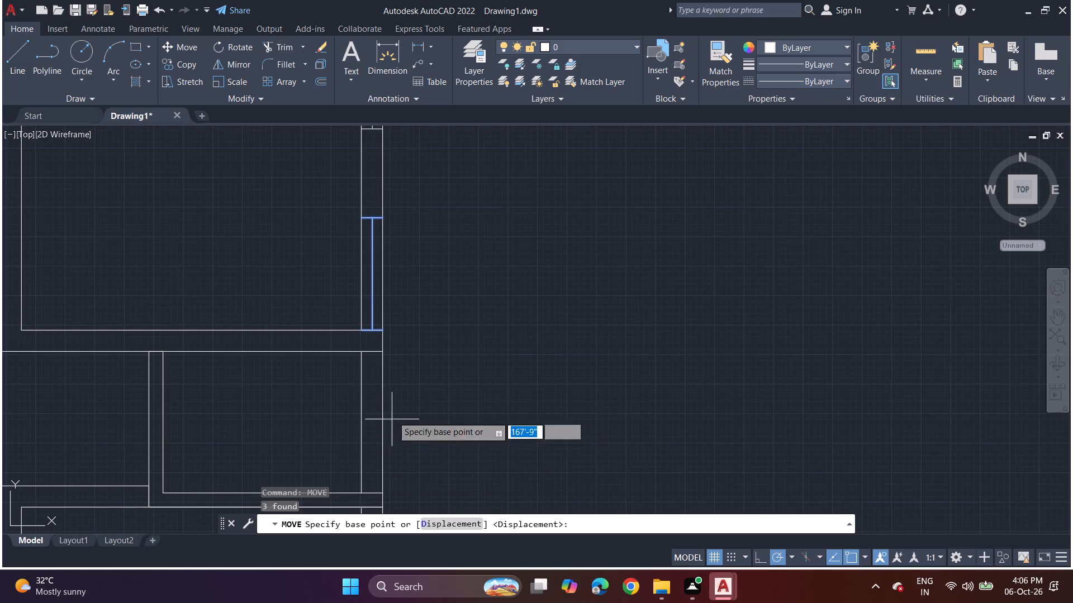
pyautogui.click(384, 328)
pyautogui.middleClick(388, 279)
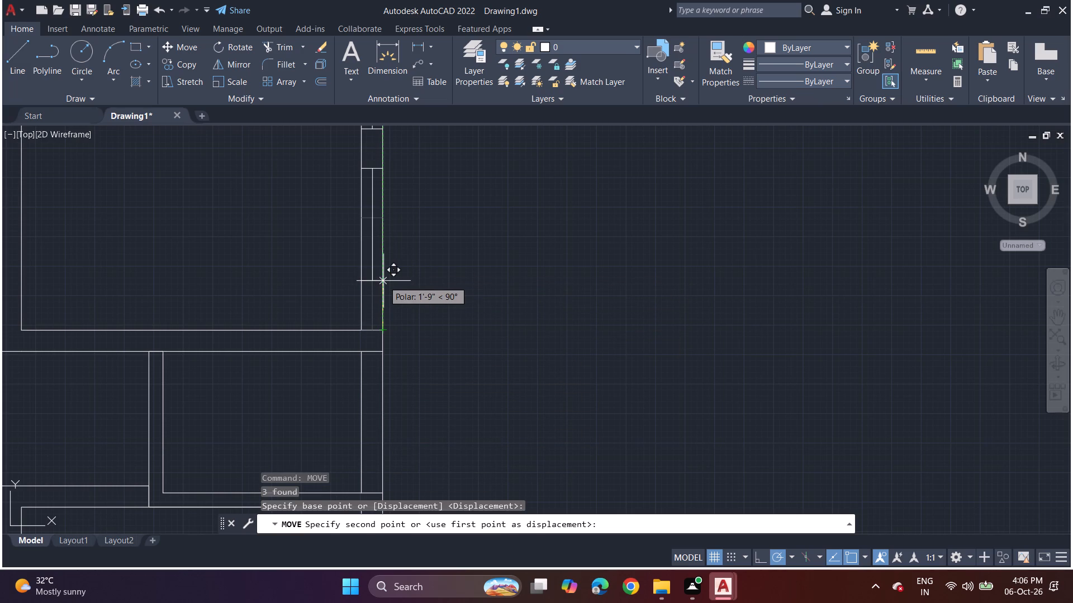
pyautogui.click(383, 281)
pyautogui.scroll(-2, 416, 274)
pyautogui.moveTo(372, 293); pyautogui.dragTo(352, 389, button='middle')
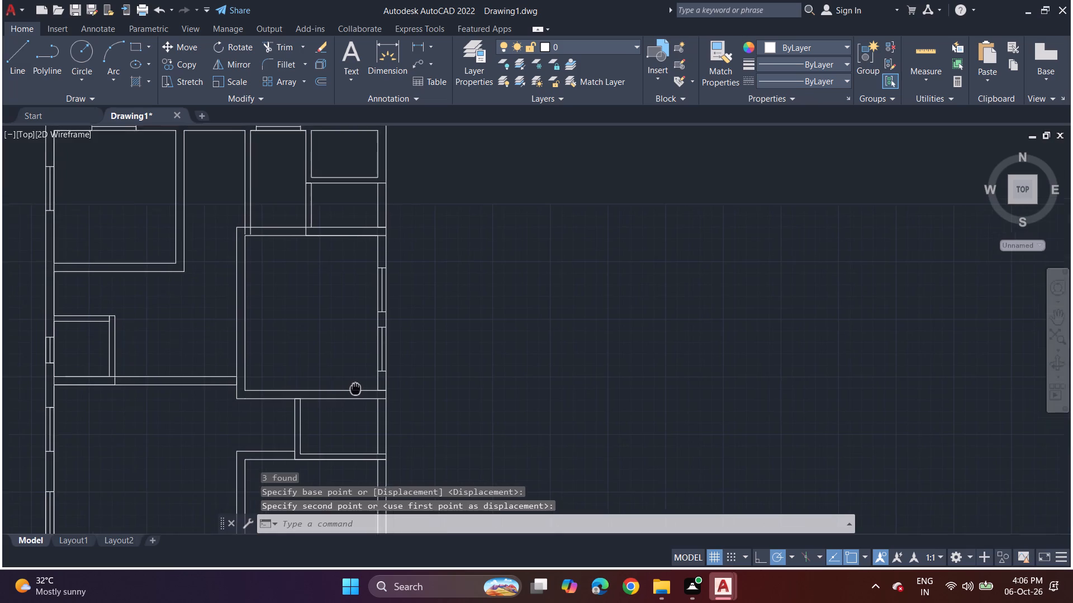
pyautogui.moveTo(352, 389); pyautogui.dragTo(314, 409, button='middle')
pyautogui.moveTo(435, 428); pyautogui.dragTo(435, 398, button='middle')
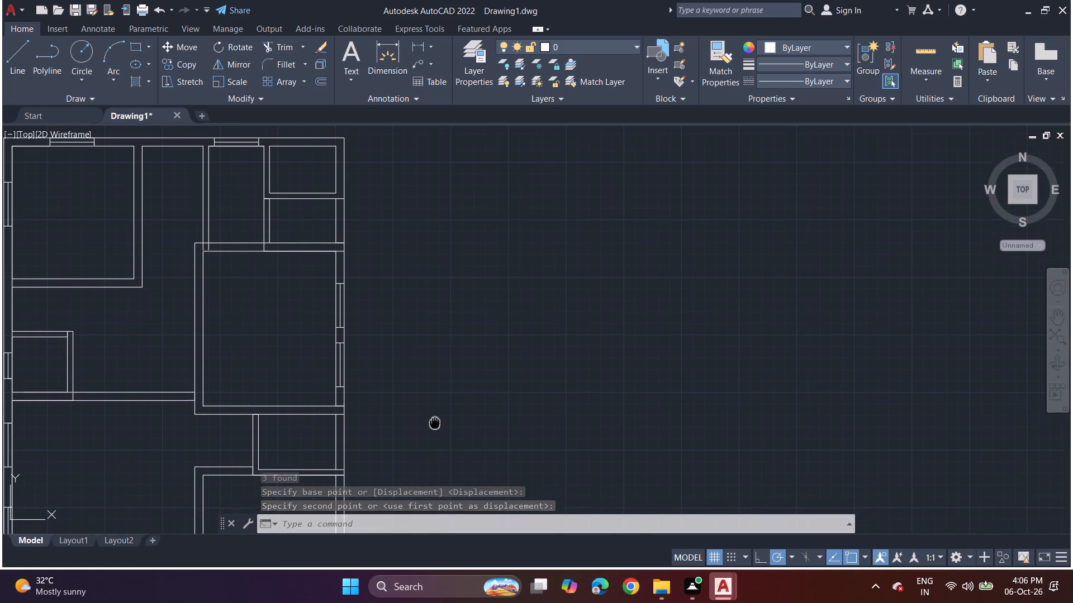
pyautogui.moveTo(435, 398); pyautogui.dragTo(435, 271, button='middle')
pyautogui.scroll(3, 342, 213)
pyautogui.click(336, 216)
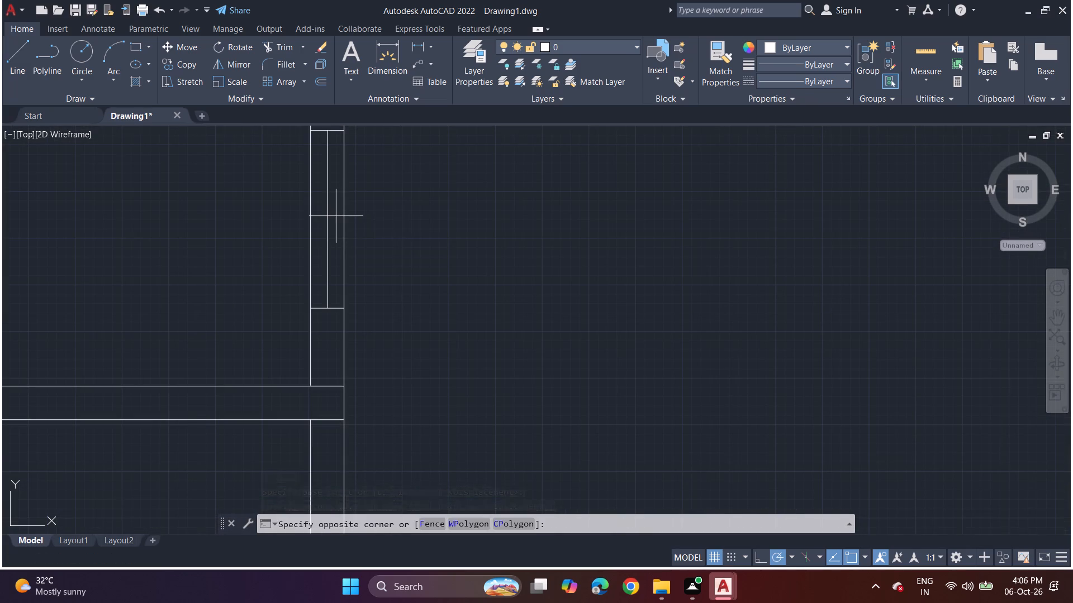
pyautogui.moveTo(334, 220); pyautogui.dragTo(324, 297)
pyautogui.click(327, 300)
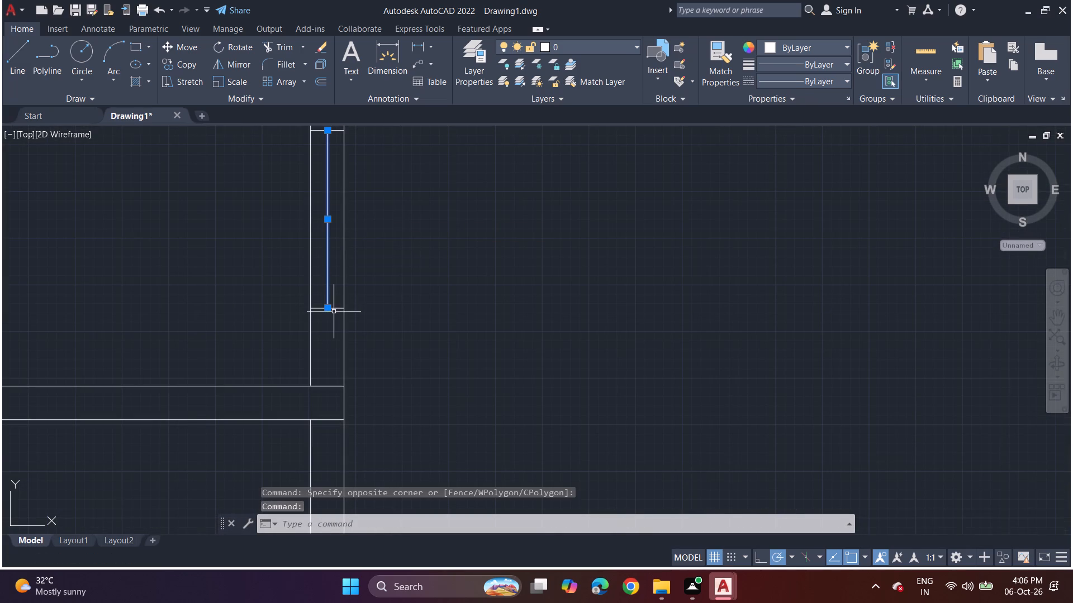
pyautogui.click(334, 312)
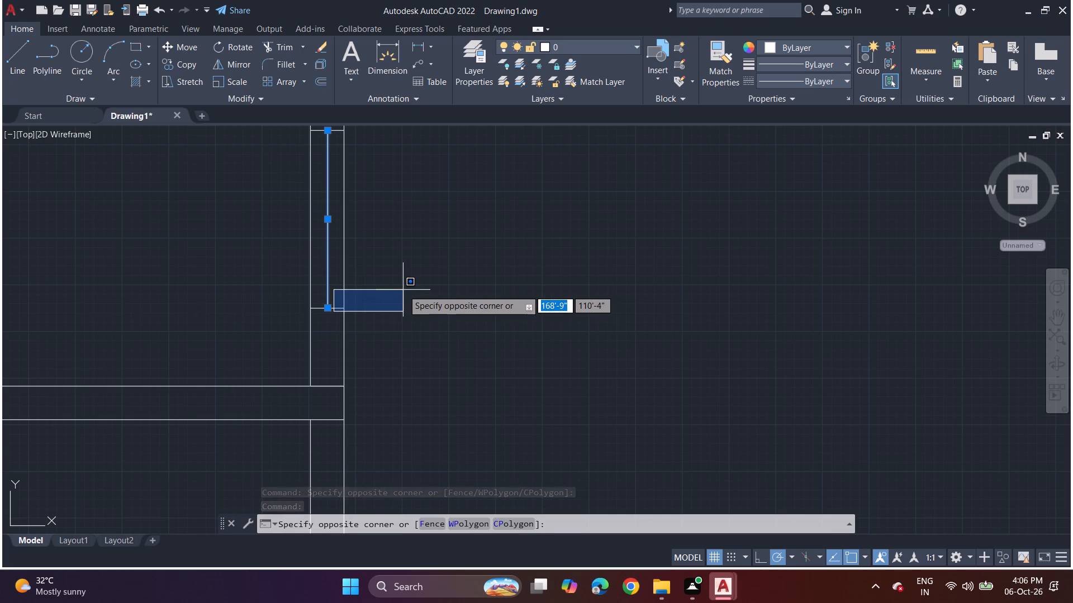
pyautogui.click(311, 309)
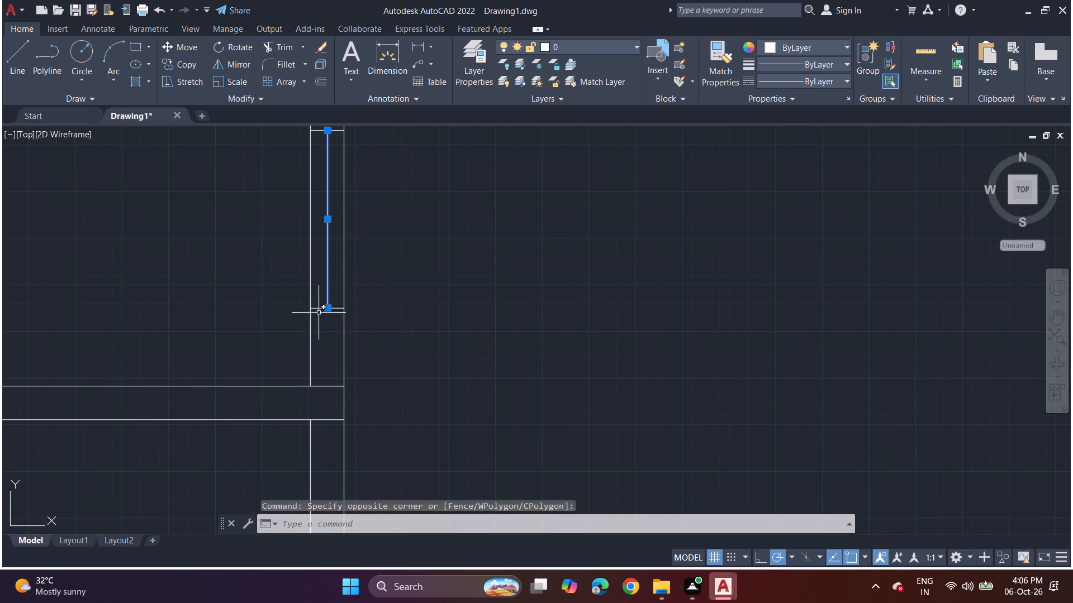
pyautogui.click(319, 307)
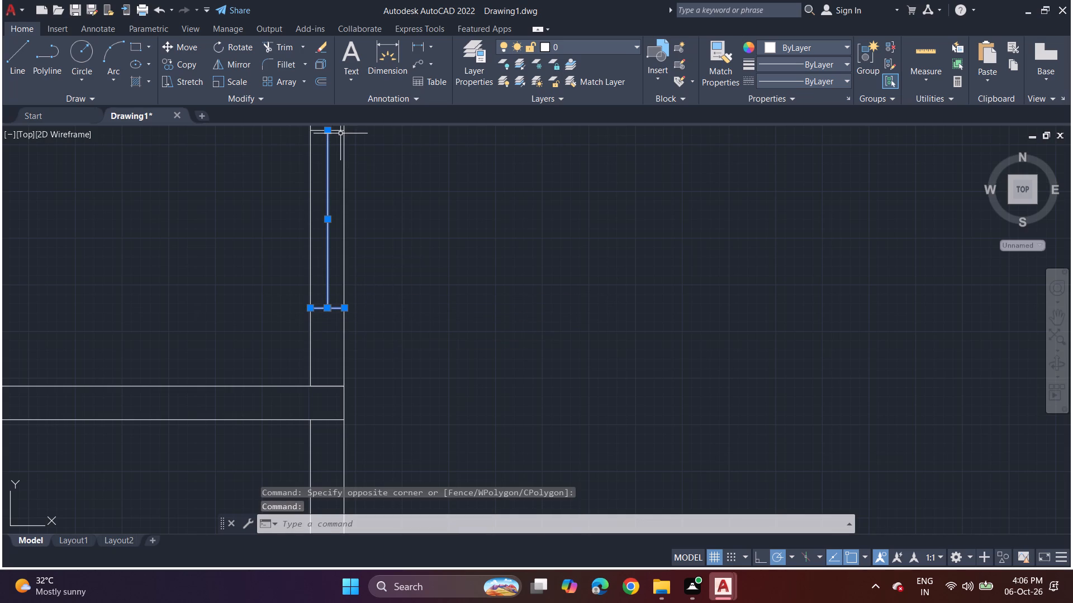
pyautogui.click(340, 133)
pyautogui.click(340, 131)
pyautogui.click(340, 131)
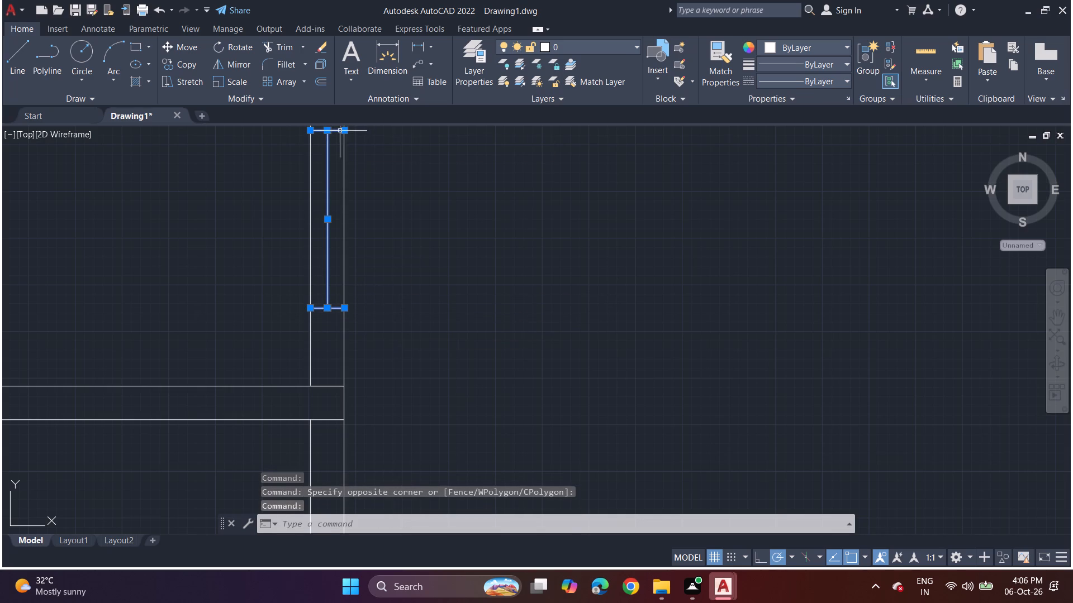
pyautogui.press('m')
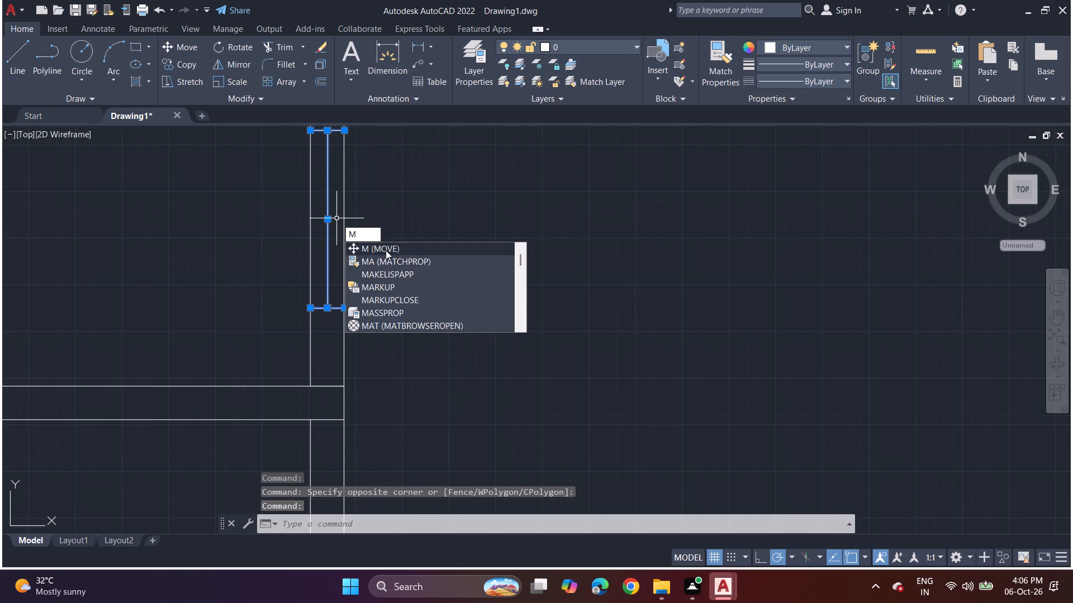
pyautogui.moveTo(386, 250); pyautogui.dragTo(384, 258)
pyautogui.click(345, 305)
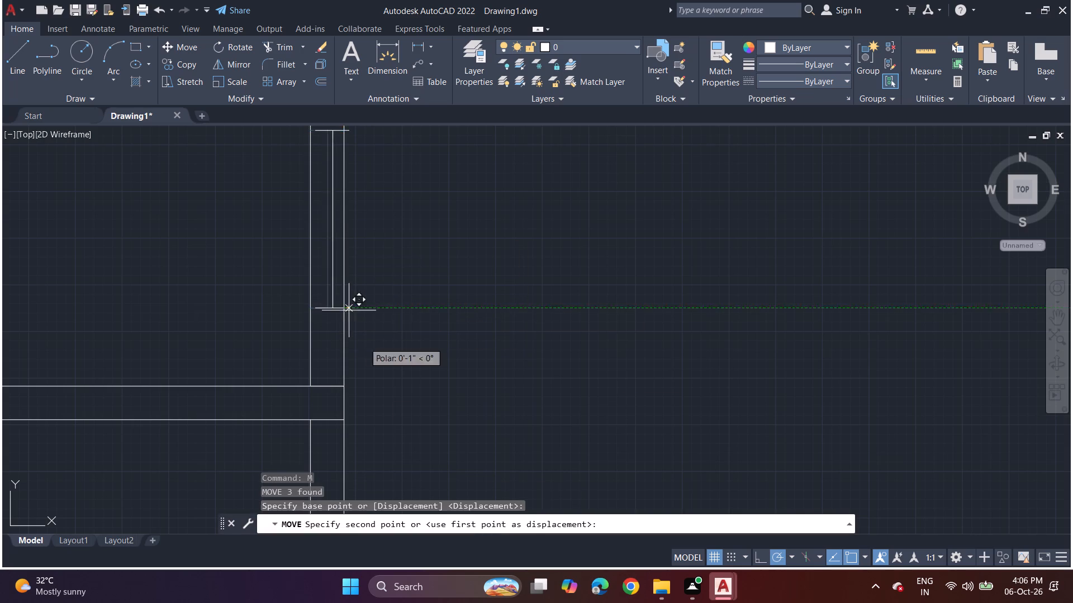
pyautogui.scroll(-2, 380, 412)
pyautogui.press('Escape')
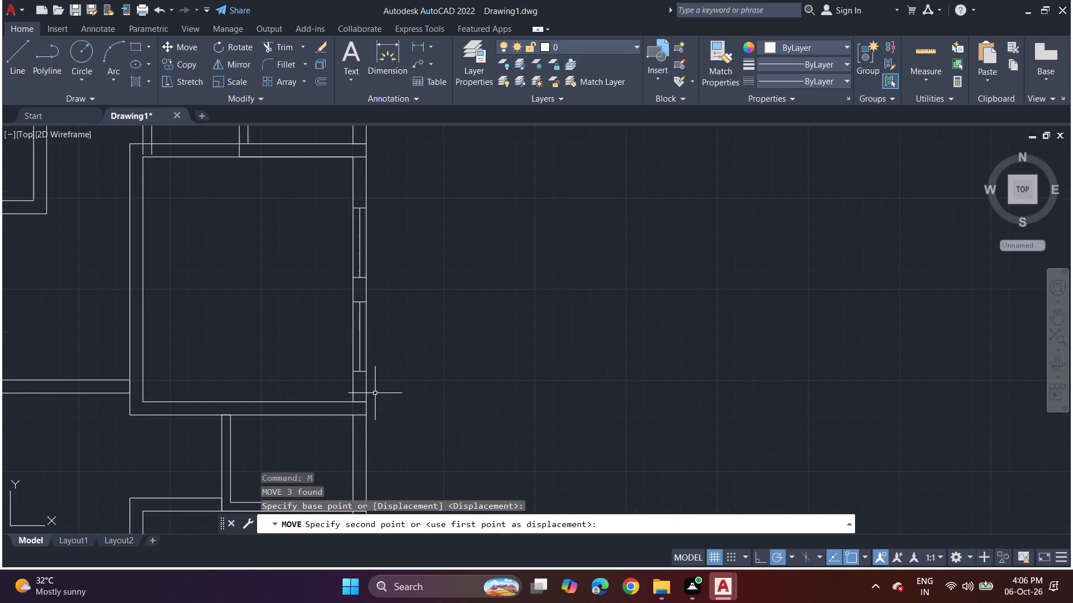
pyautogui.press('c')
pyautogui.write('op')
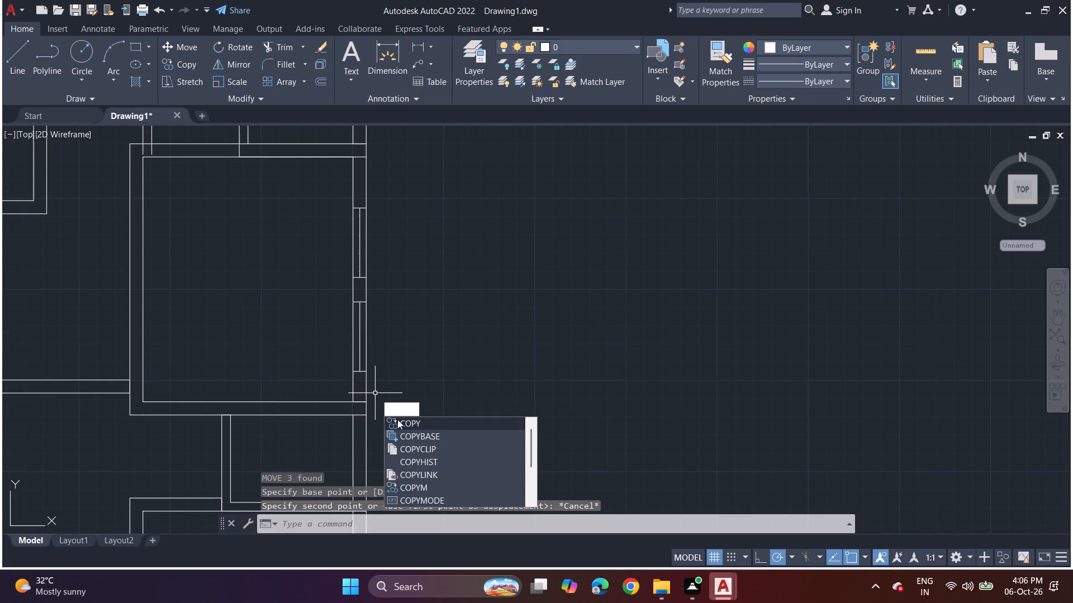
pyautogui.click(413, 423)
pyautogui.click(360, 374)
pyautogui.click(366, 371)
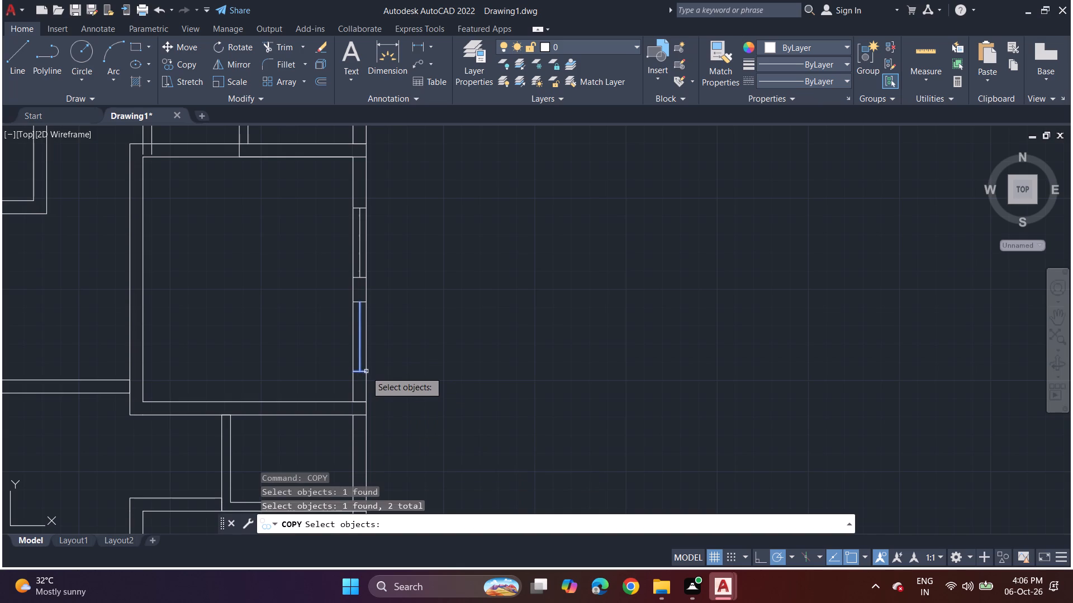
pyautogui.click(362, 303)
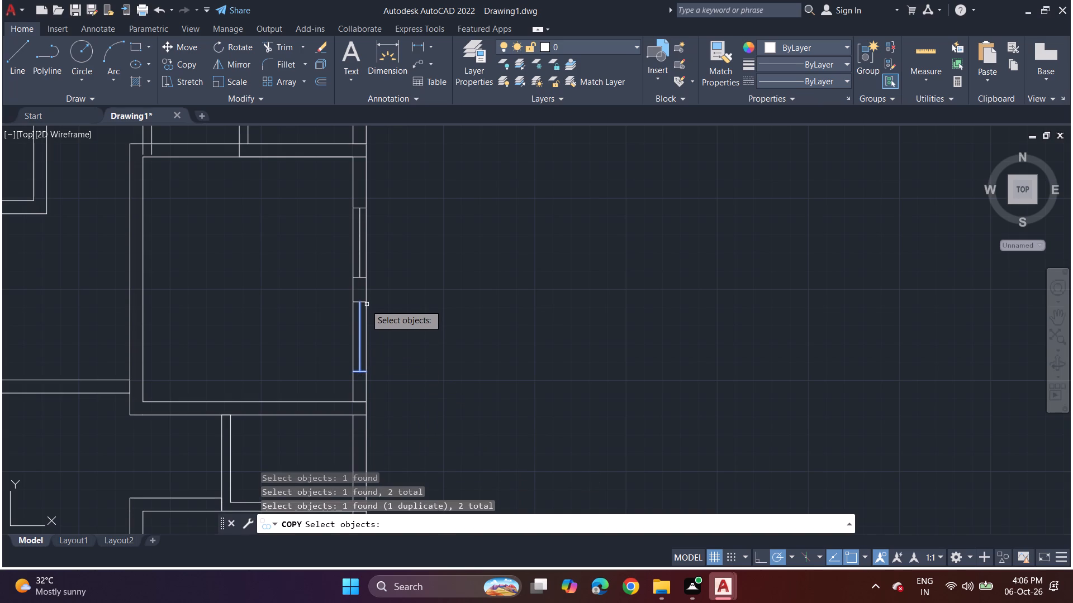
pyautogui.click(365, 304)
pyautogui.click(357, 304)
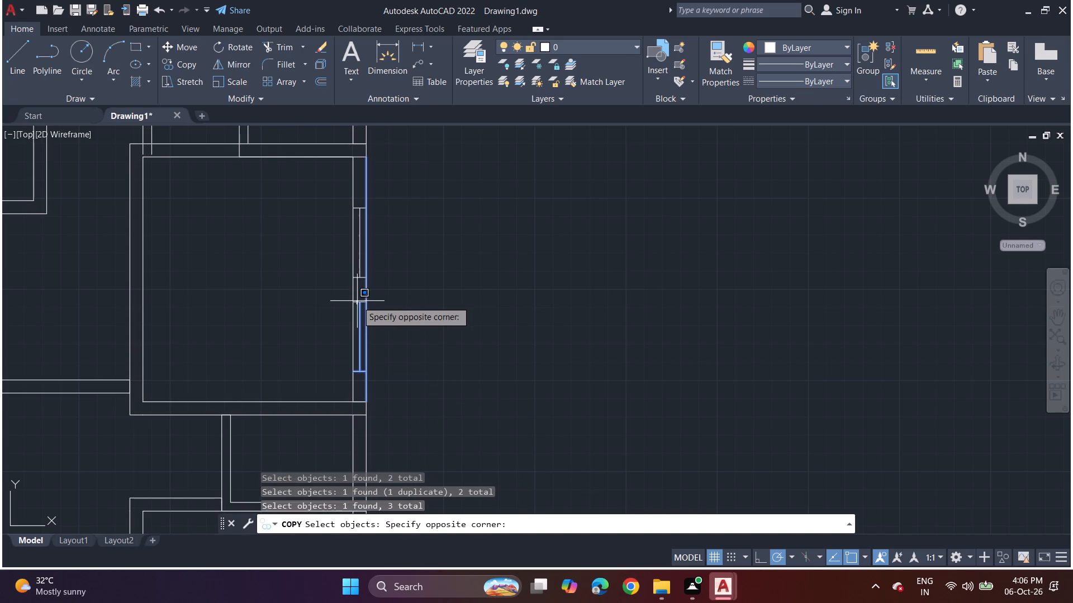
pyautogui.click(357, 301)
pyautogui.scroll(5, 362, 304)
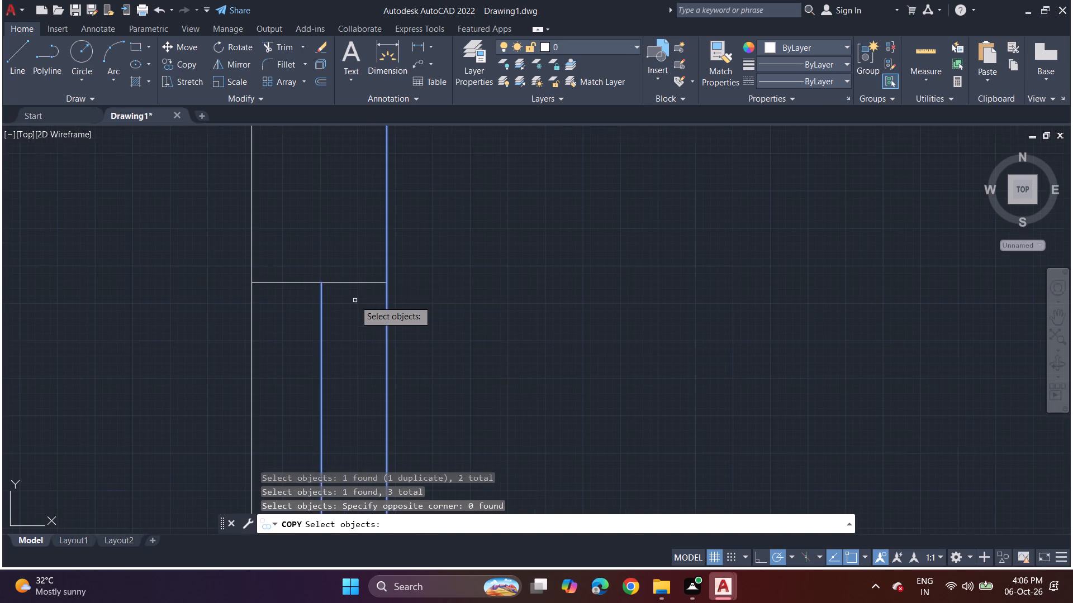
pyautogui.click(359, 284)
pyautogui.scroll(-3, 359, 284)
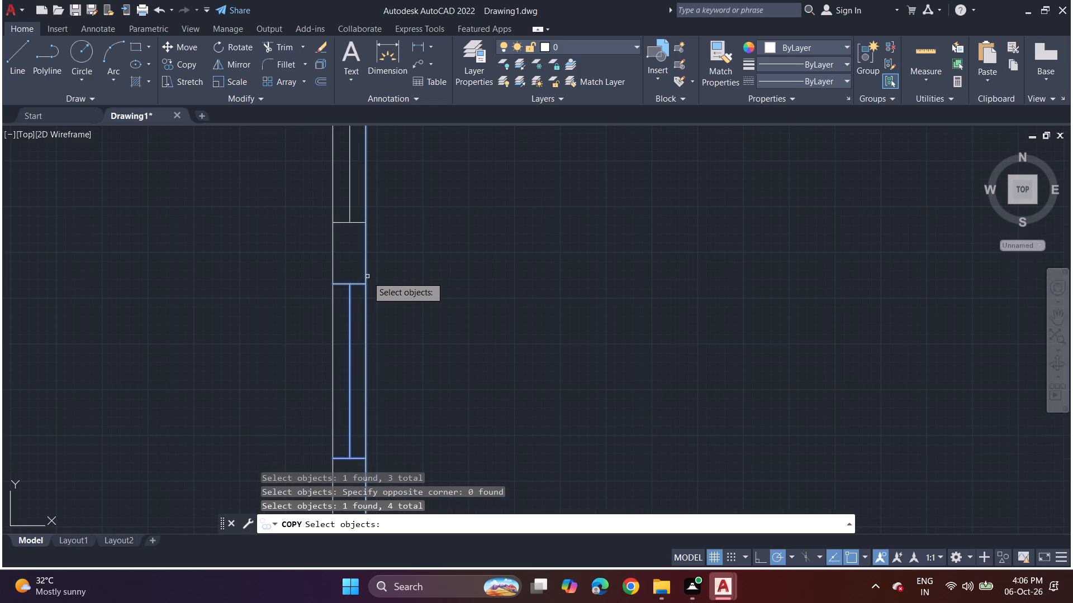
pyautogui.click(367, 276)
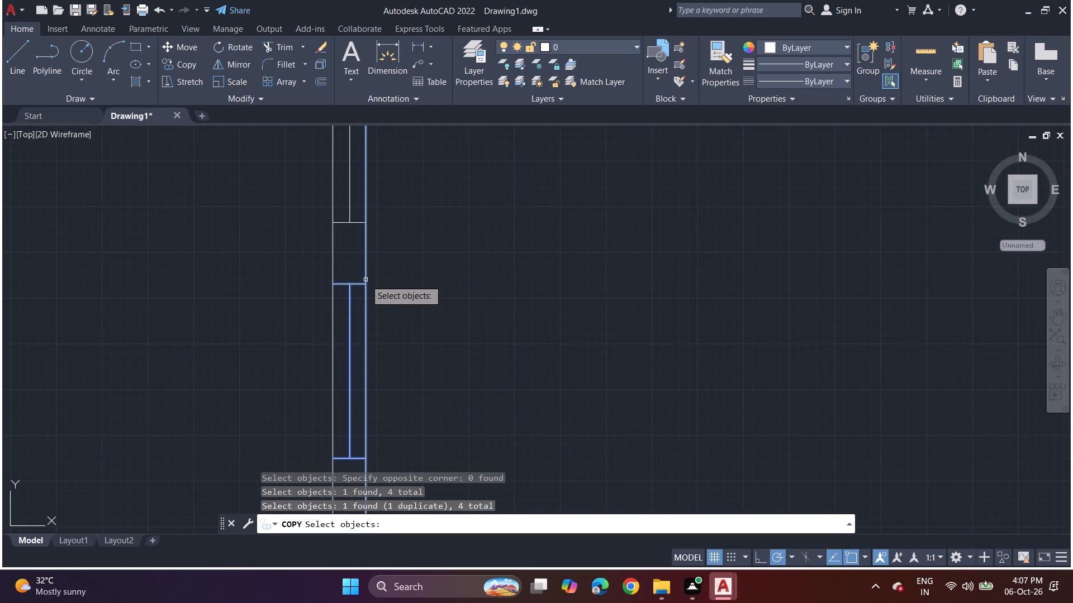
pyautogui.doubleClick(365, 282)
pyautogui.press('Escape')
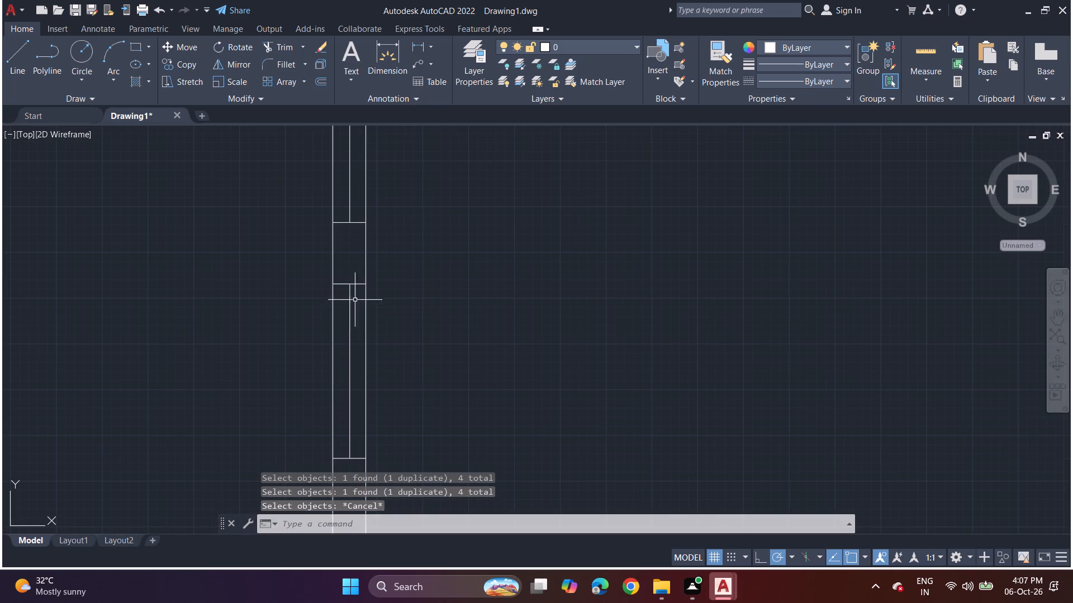
# Copy the large middle room's lower 4' window about 13'-11" straight down the right outer wall into the bottom room.
pyautogui.click(350, 304)
pyautogui.click(359, 284)
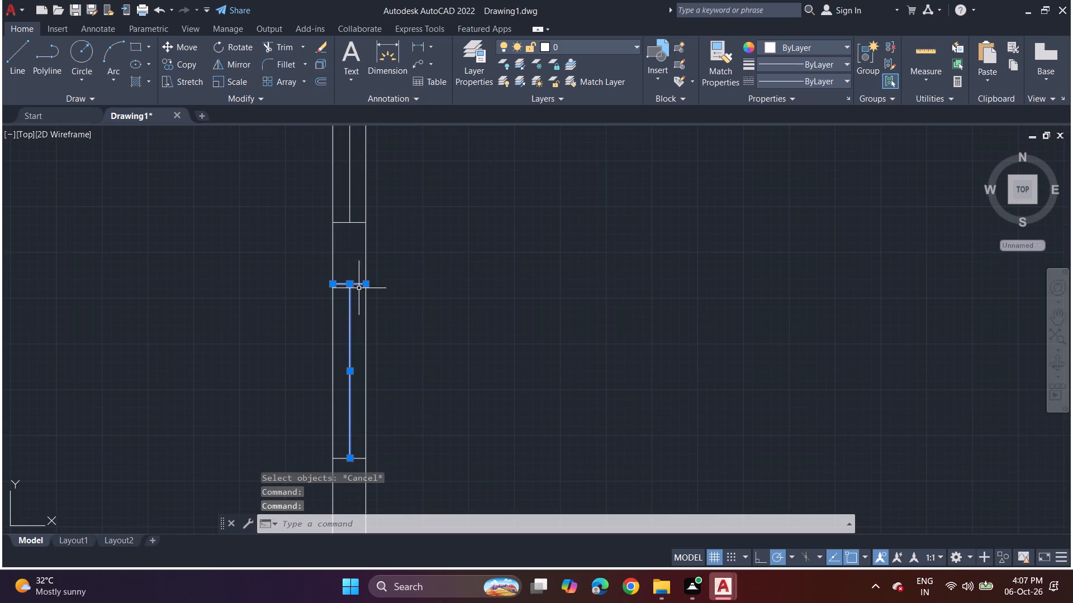
pyautogui.click(339, 461)
pyautogui.press('c')
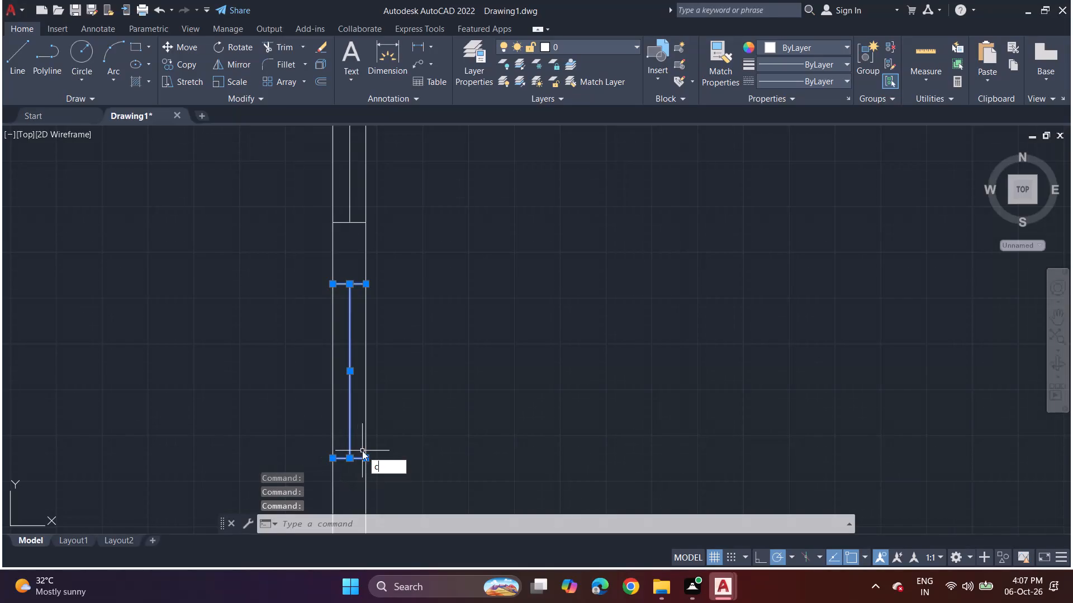
pyautogui.click(394, 495)
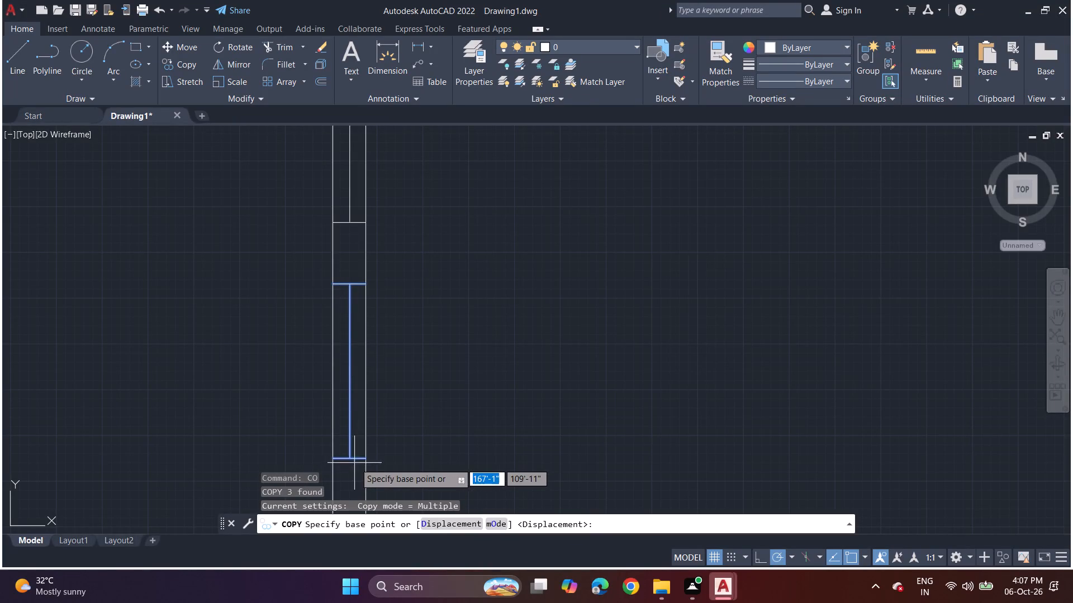
pyautogui.click(360, 460)
pyautogui.scroll(-3, 401, 475)
pyautogui.moveTo(429, 452); pyautogui.dragTo(491, 155, button='middle')
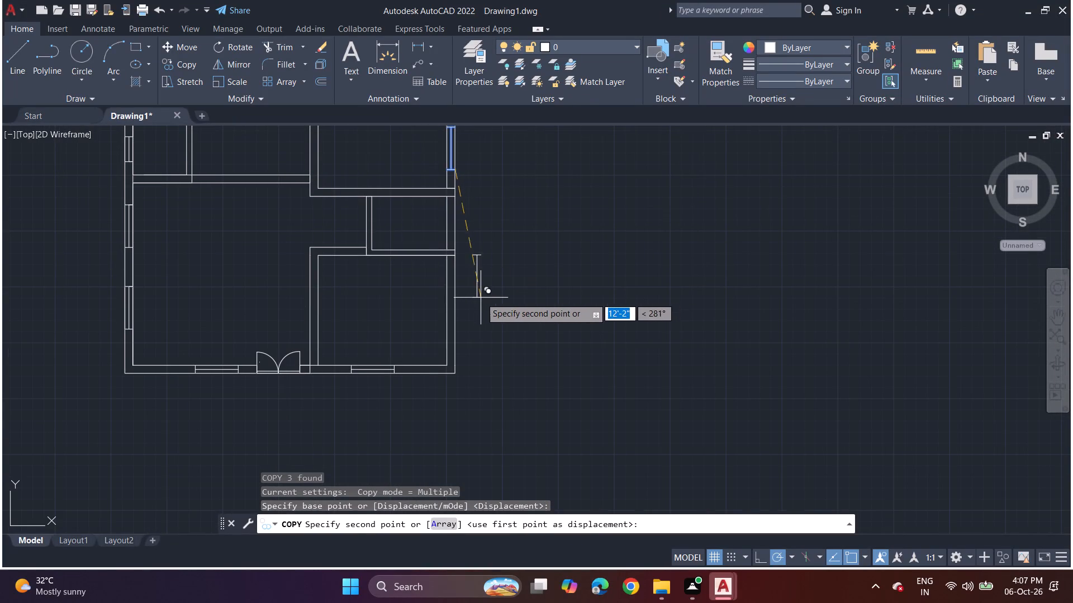
pyautogui.click(457, 319)
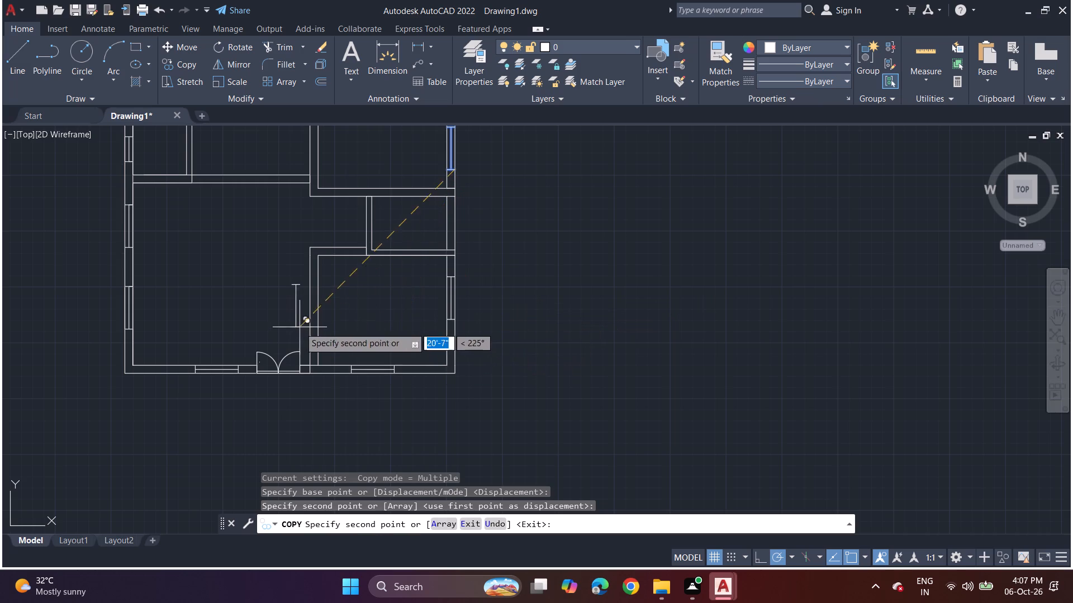
pyautogui.press('space')
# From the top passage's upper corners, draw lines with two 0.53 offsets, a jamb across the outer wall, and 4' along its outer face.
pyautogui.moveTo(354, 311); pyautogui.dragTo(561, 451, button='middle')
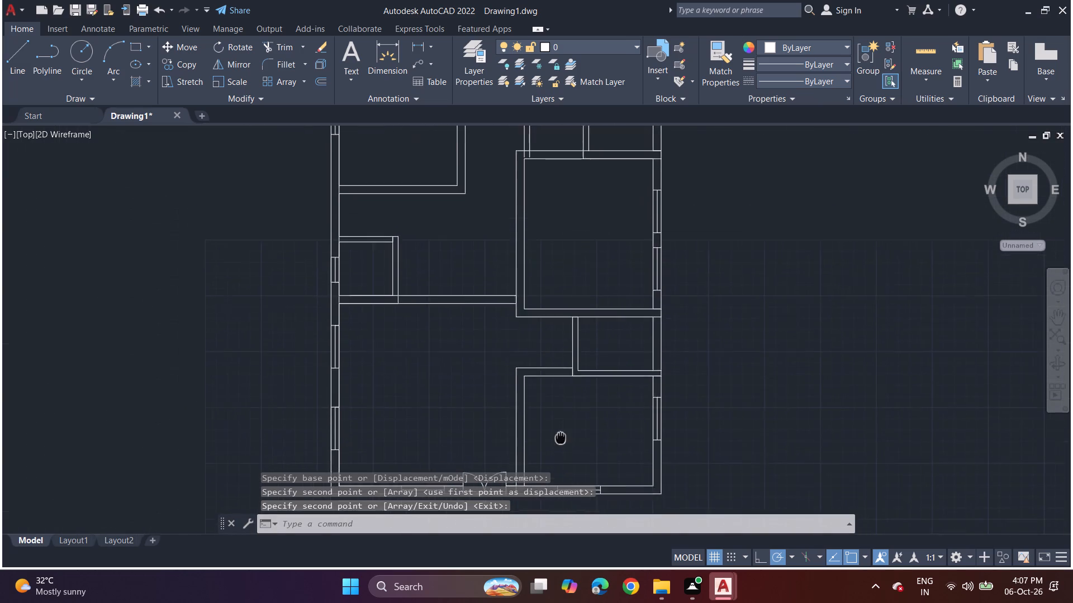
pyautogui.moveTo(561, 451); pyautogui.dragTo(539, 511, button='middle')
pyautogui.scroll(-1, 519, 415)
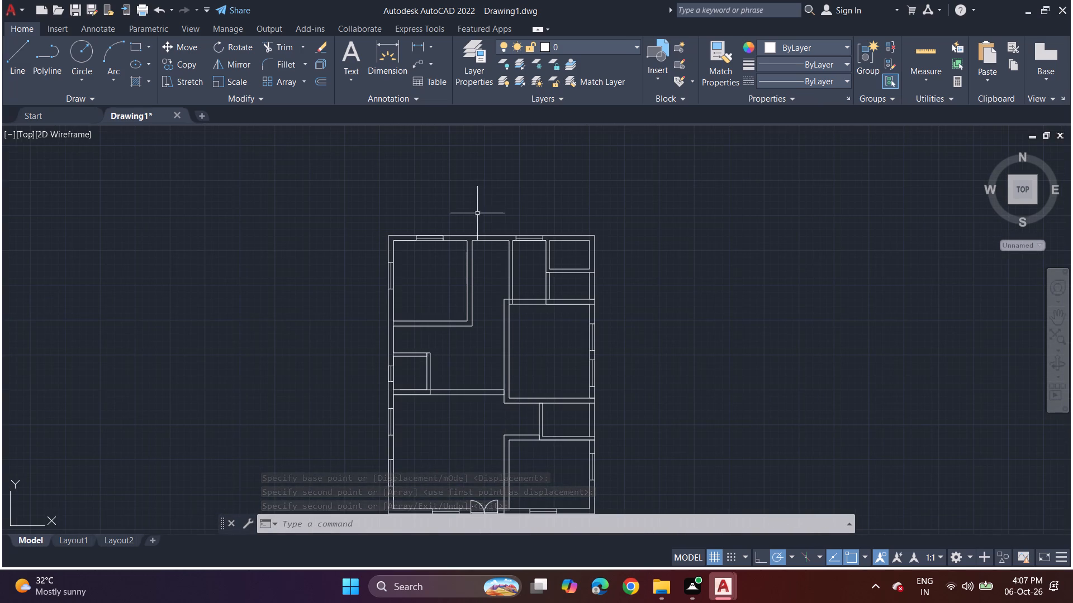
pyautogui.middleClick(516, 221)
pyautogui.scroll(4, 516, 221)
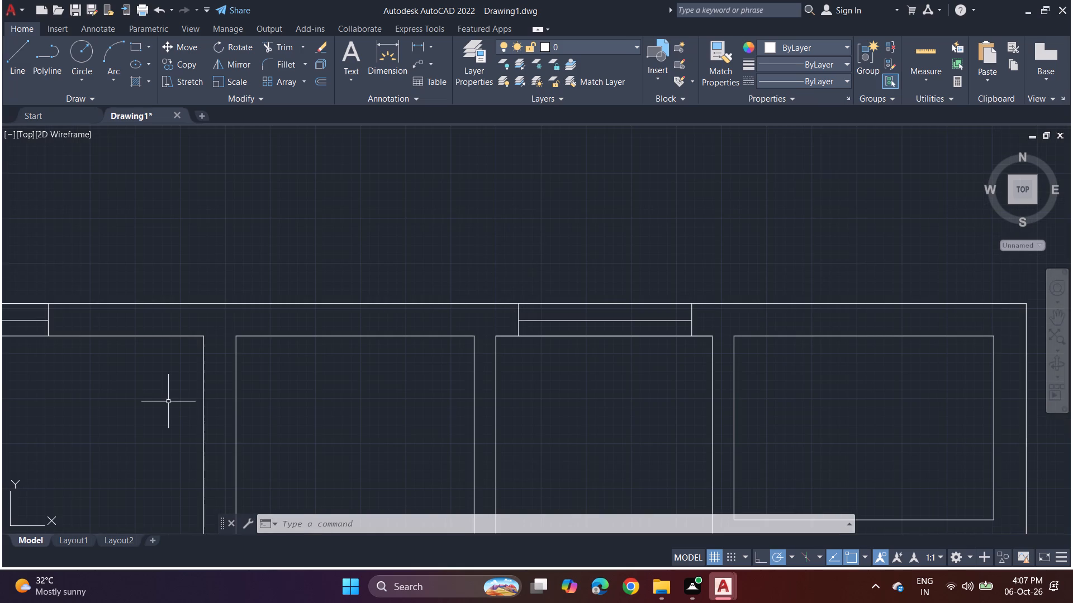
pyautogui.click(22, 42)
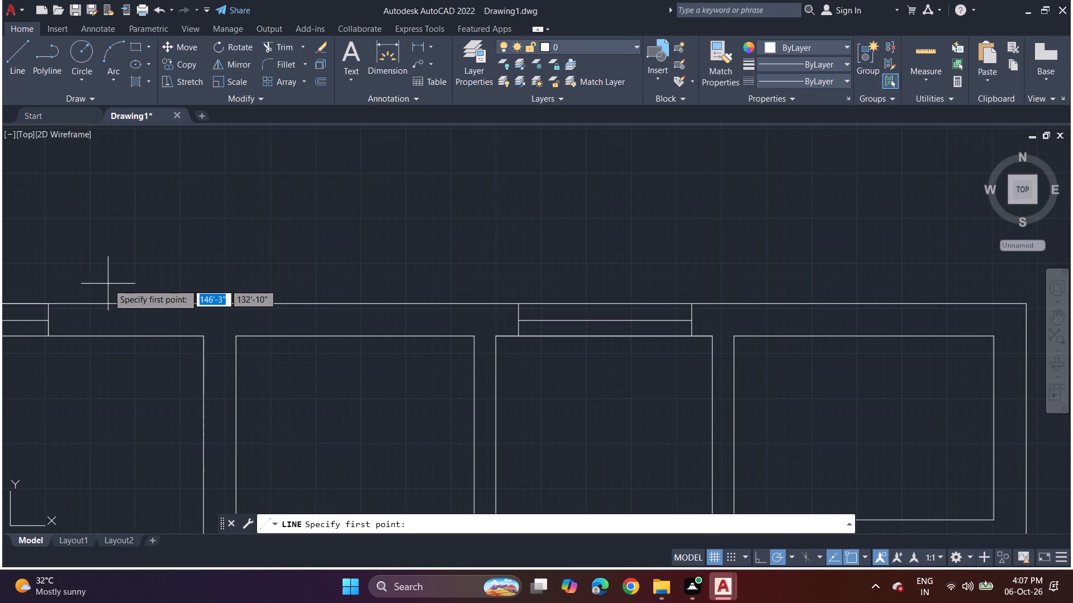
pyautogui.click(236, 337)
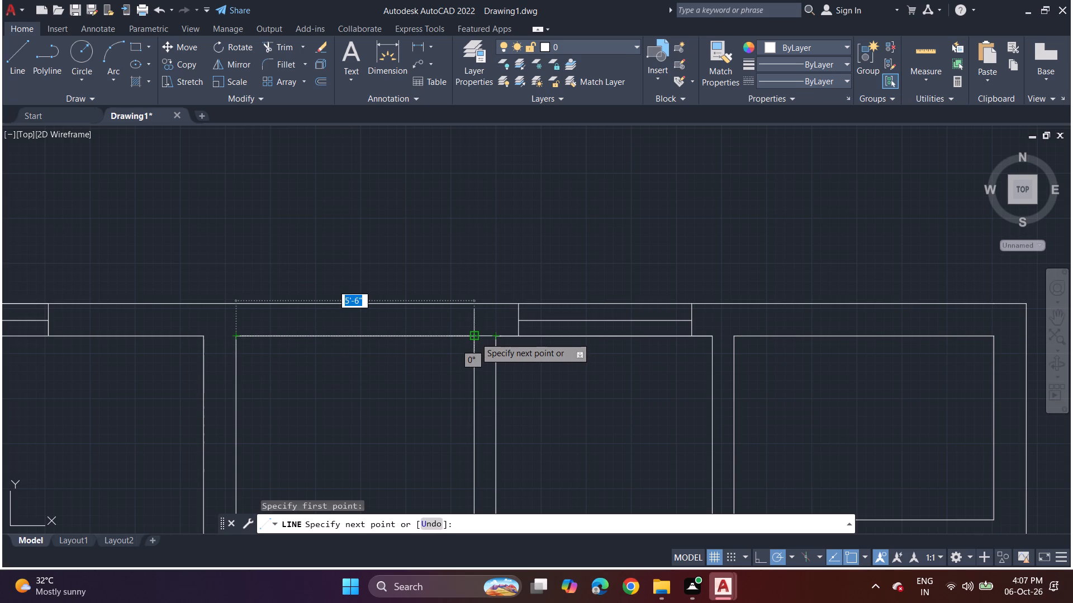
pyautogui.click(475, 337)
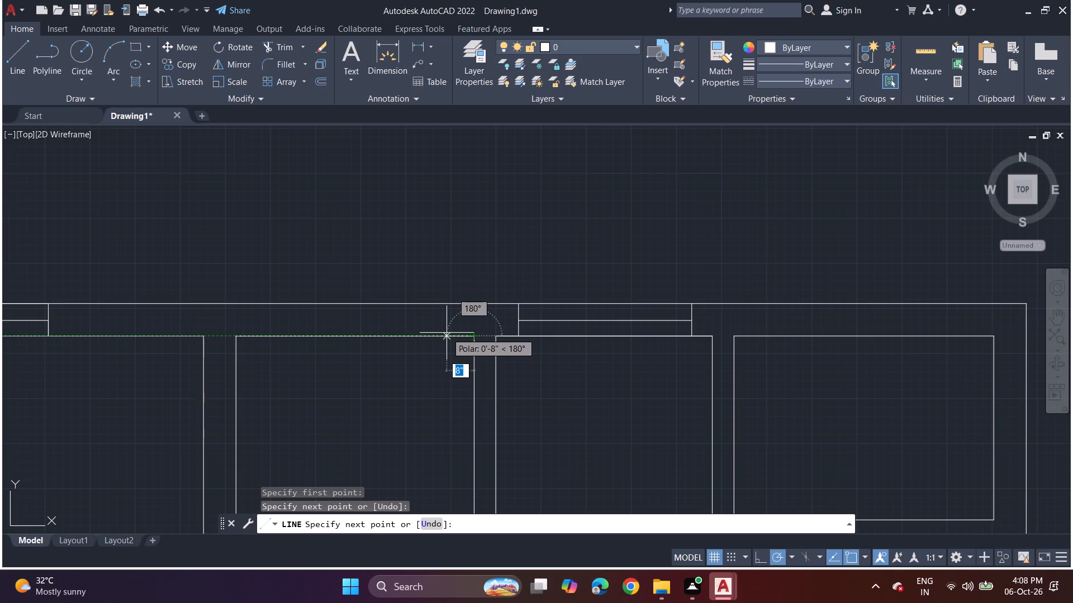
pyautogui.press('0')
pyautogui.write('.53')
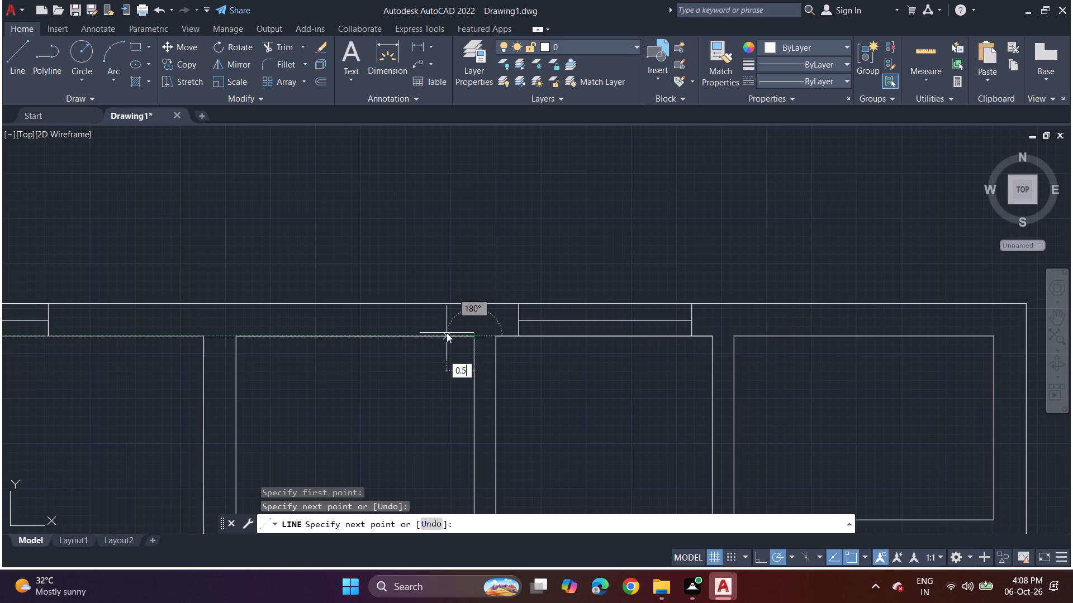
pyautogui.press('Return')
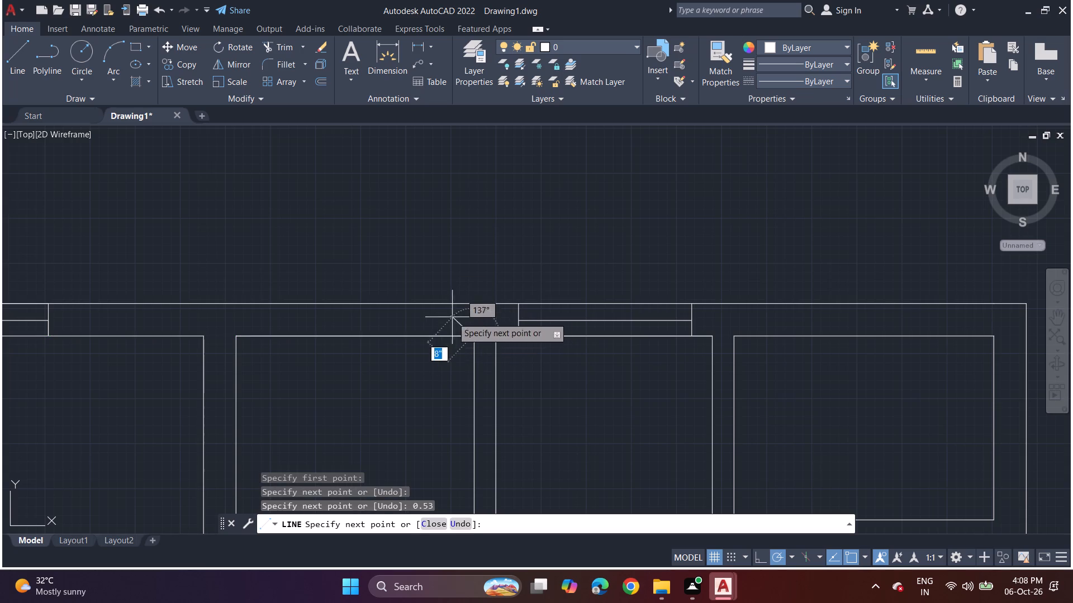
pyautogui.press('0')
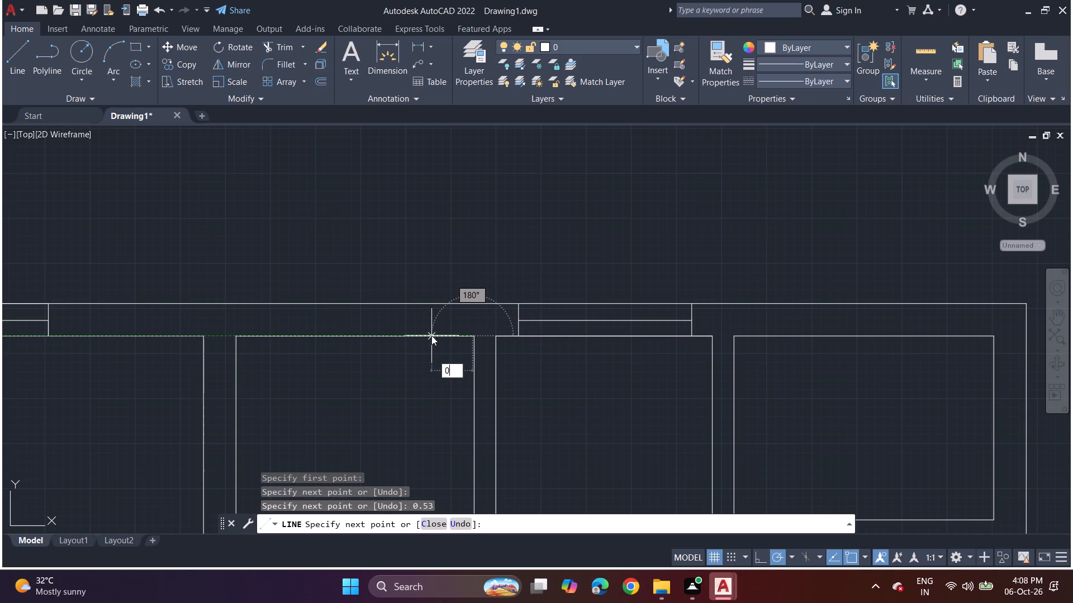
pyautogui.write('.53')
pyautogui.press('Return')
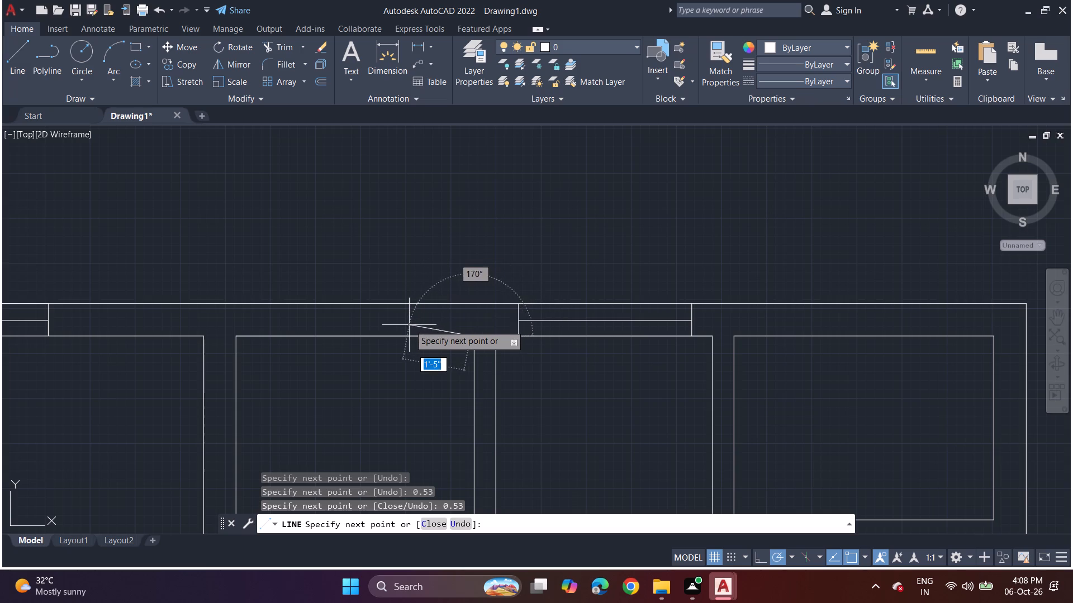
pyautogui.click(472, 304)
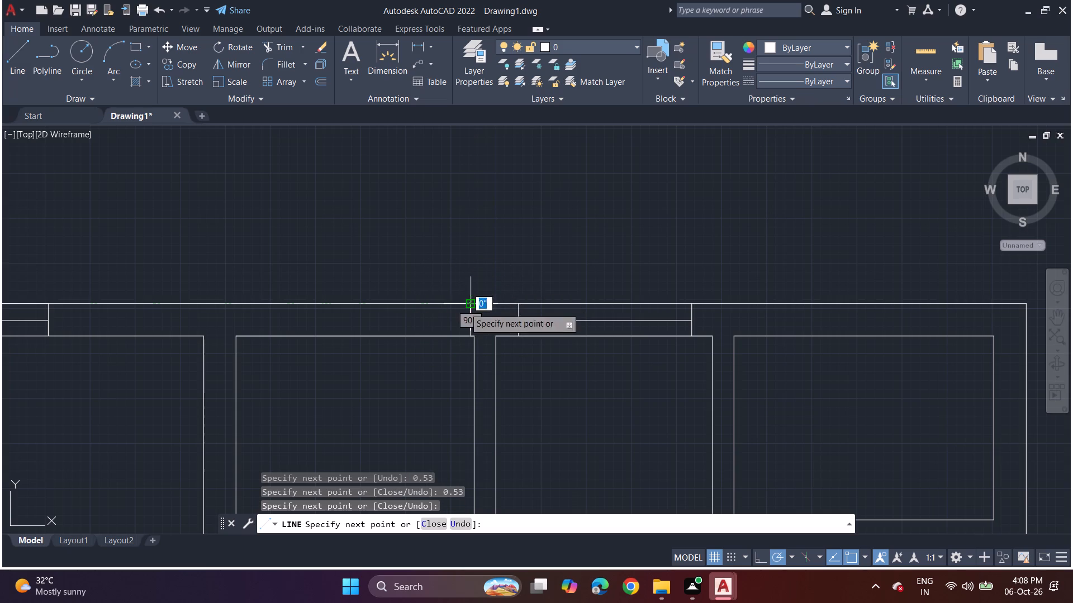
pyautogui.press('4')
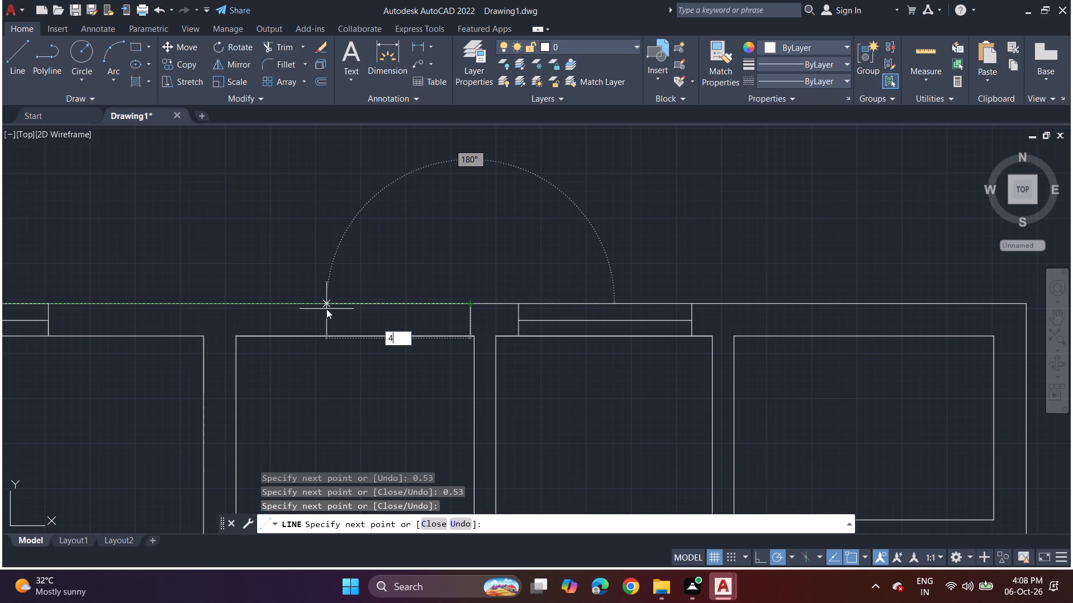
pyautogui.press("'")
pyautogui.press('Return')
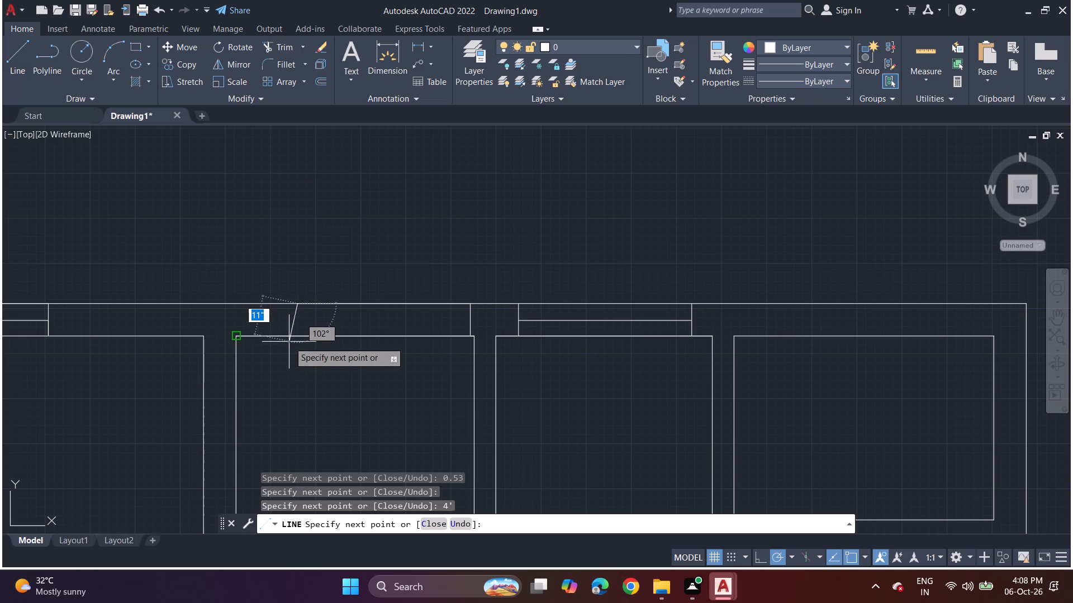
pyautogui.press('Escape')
# Outline a 4' door opening in the passage's top outer wall, with 9" jambs, starting 9" from the passage's upper-left corner.
pyautogui.click(18, 42)
pyautogui.scroll(1, 233, 291)
pyautogui.click(235, 366)
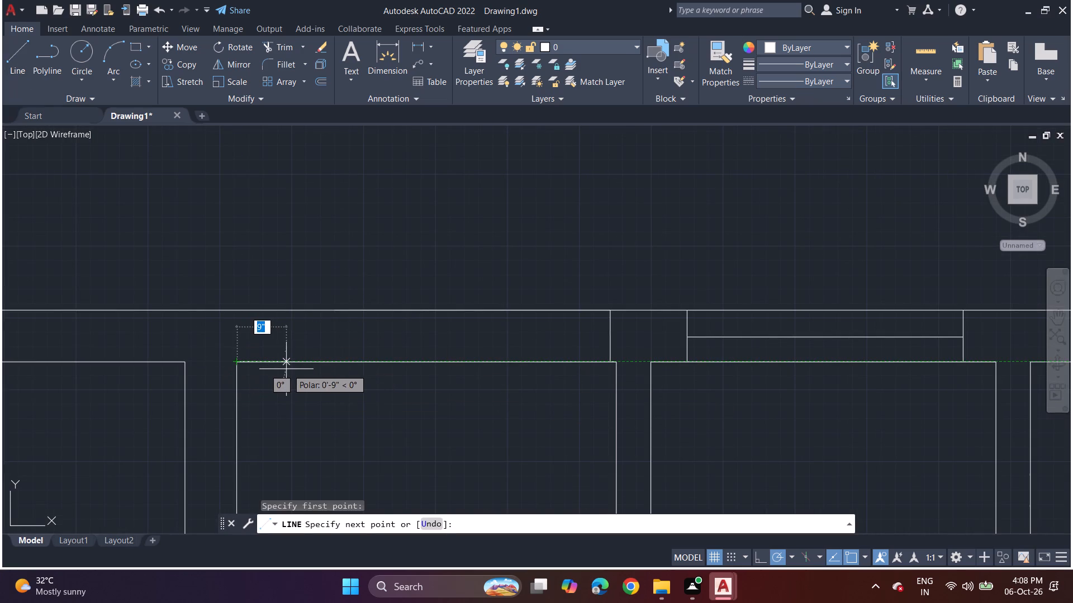
pyautogui.click(287, 369)
pyautogui.click(287, 312)
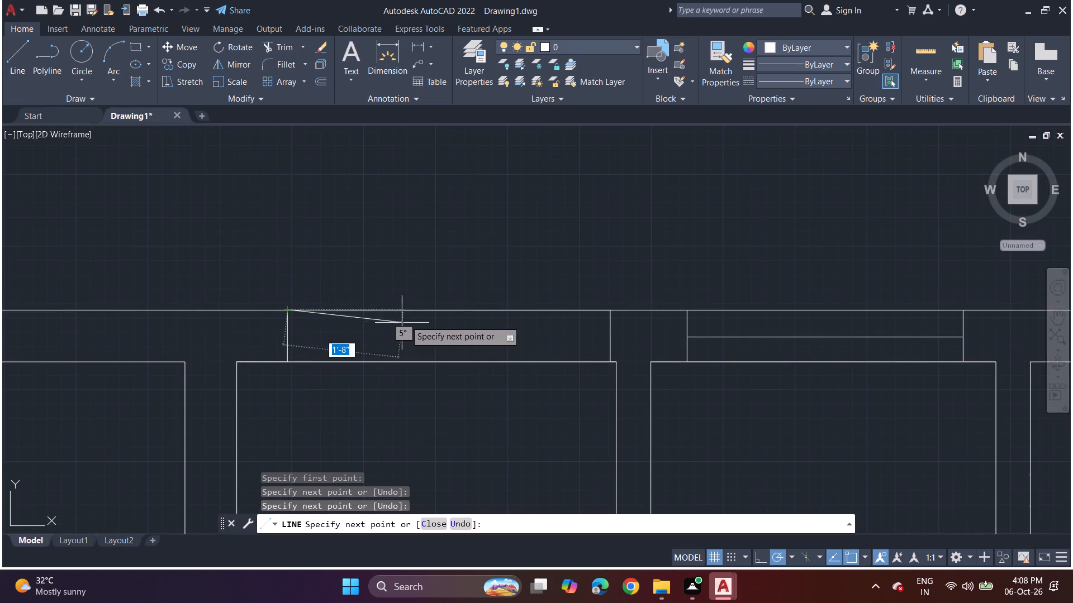
pyautogui.click(564, 307)
pyautogui.click(570, 360)
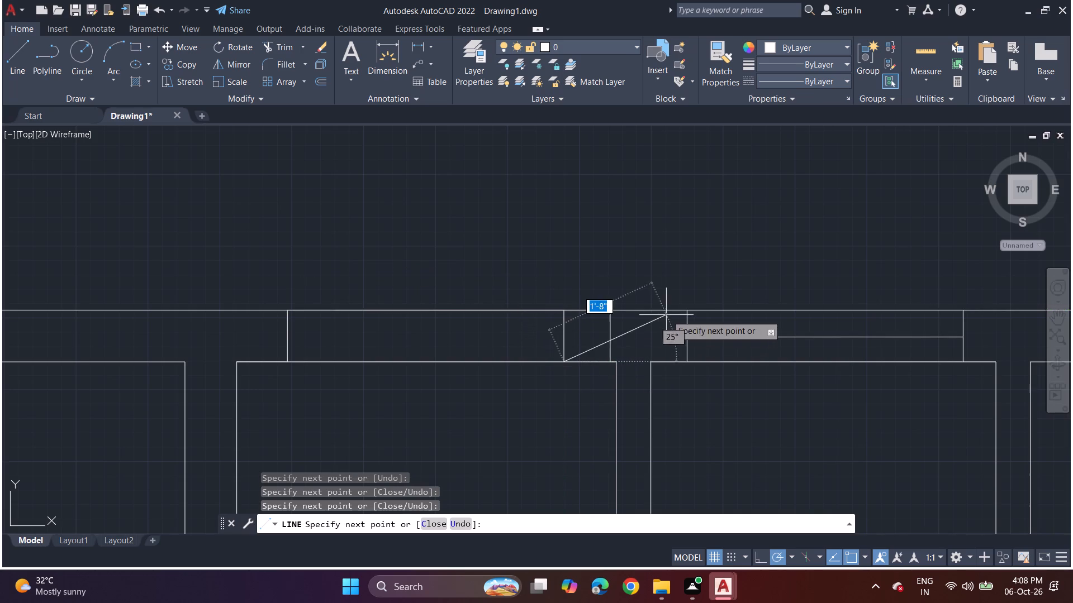
pyautogui.press('space')
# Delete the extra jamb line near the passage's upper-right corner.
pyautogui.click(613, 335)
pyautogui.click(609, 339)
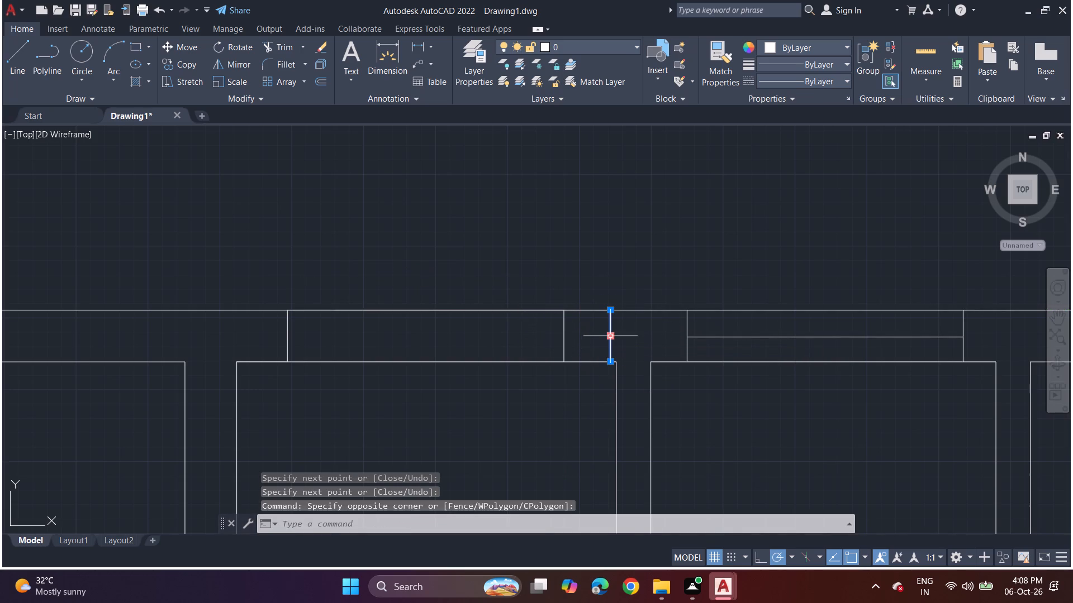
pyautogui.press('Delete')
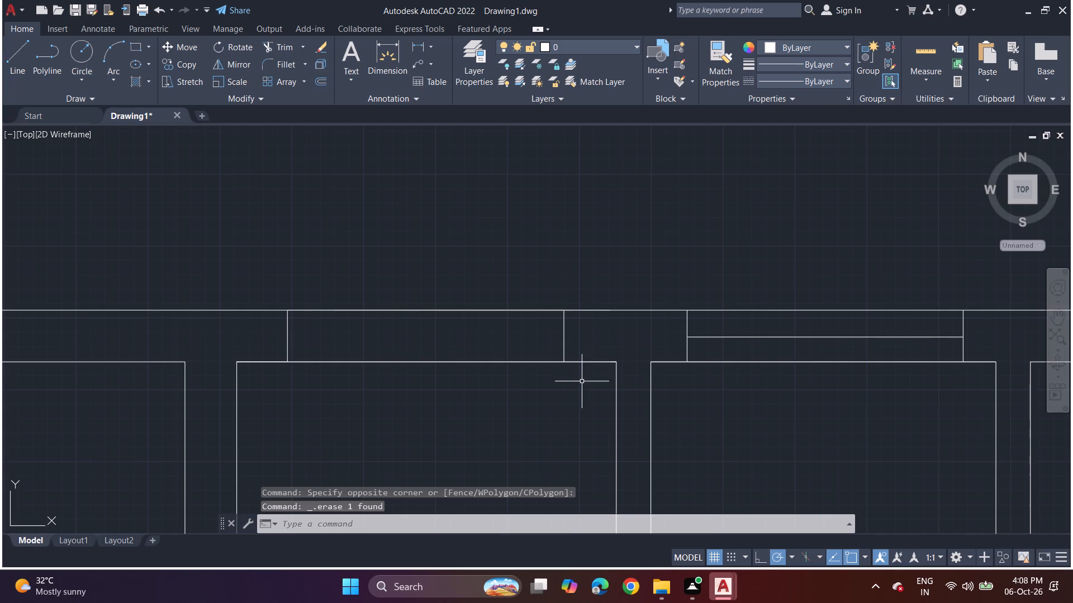
# Draw a 9" dividing line across the wall about 2' from the left jamb, at the middle of the 4' opening.
pyautogui.click(12, 57)
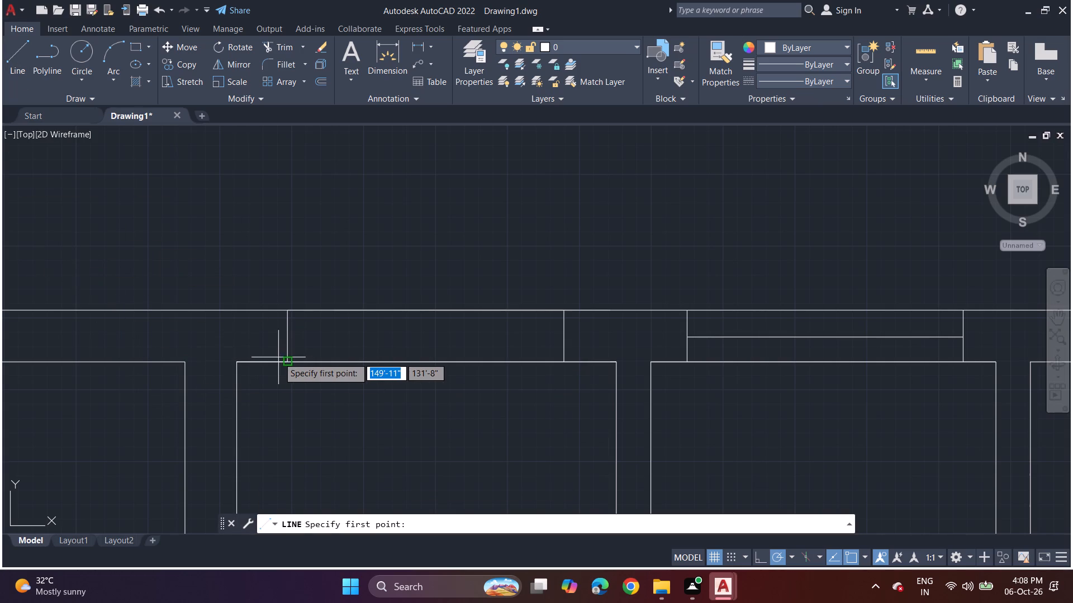
pyautogui.click(285, 364)
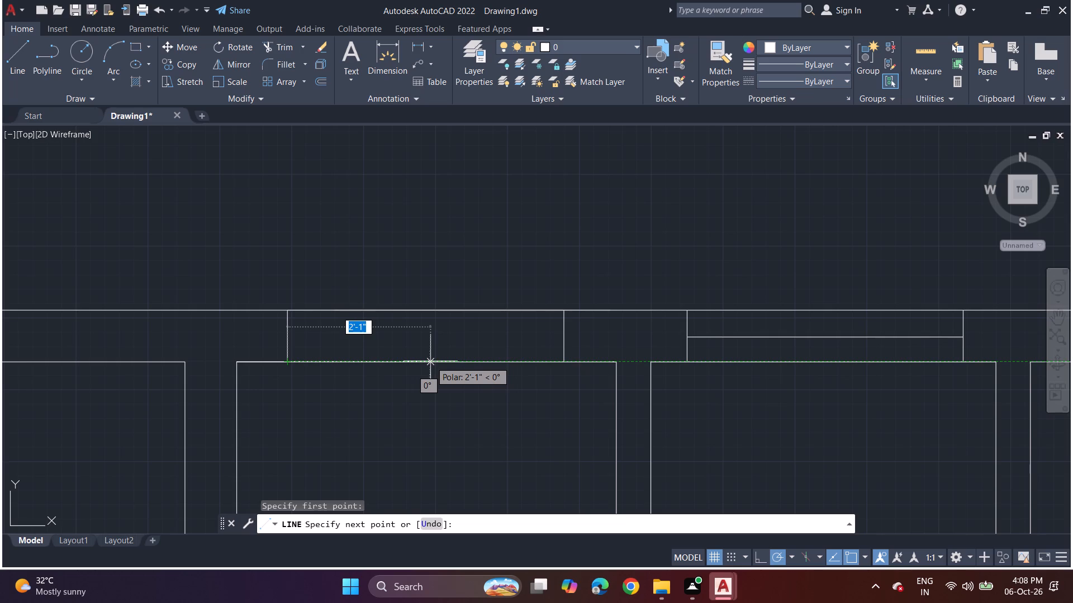
pyautogui.click(426, 361)
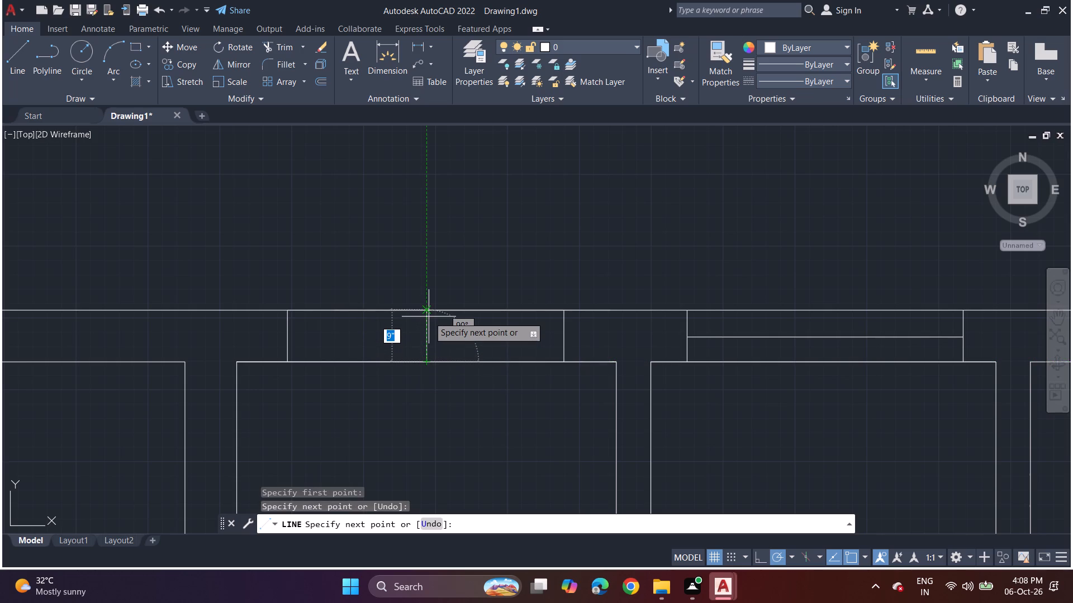
pyautogui.click(429, 317)
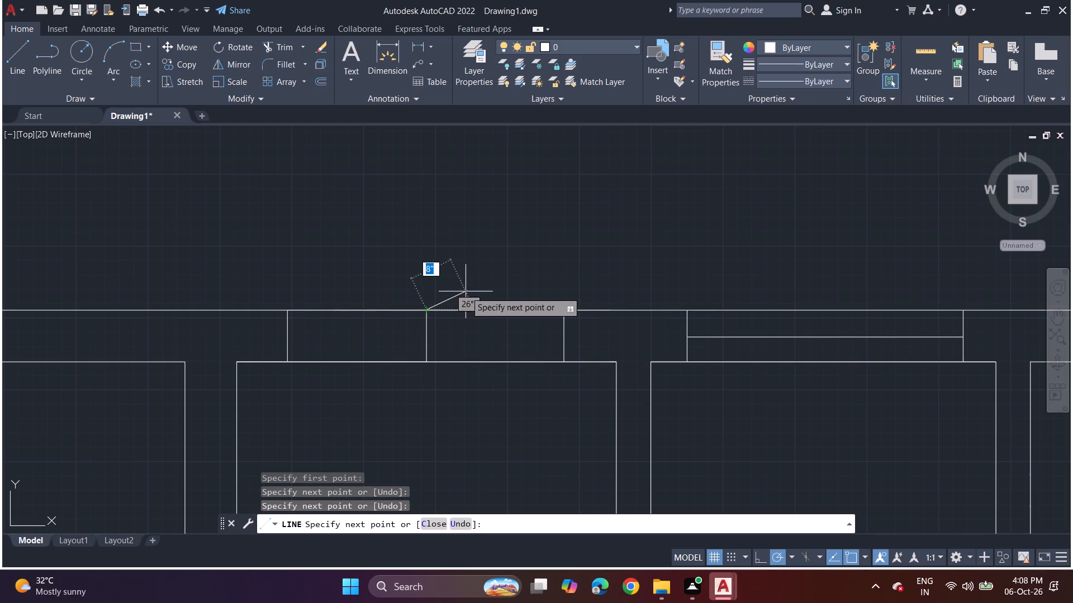
pyautogui.press('space')
# Draw a 2' vertical door leaf line upward from the inner wall end of each jamb of the 4' opening.
pyautogui.click(12, 65)
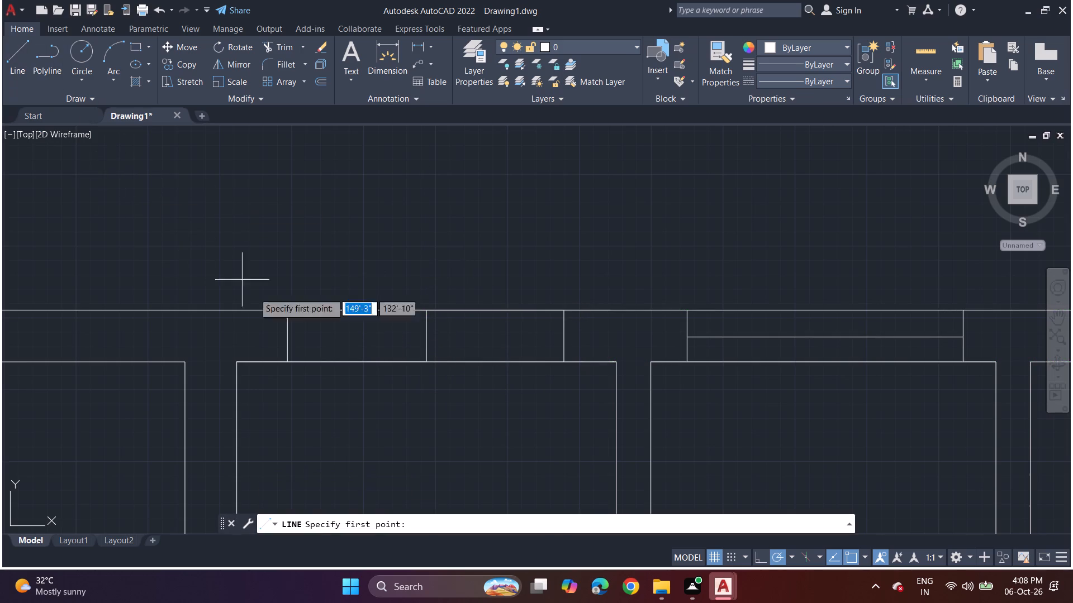
pyautogui.click(287, 363)
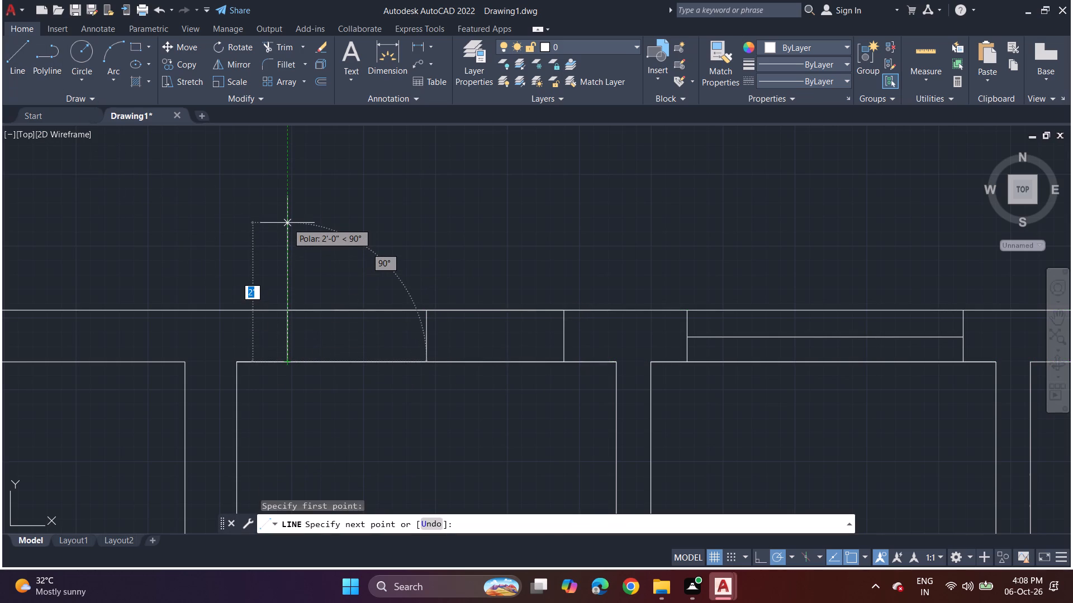
pyautogui.write("2'")
pyautogui.press('Return')
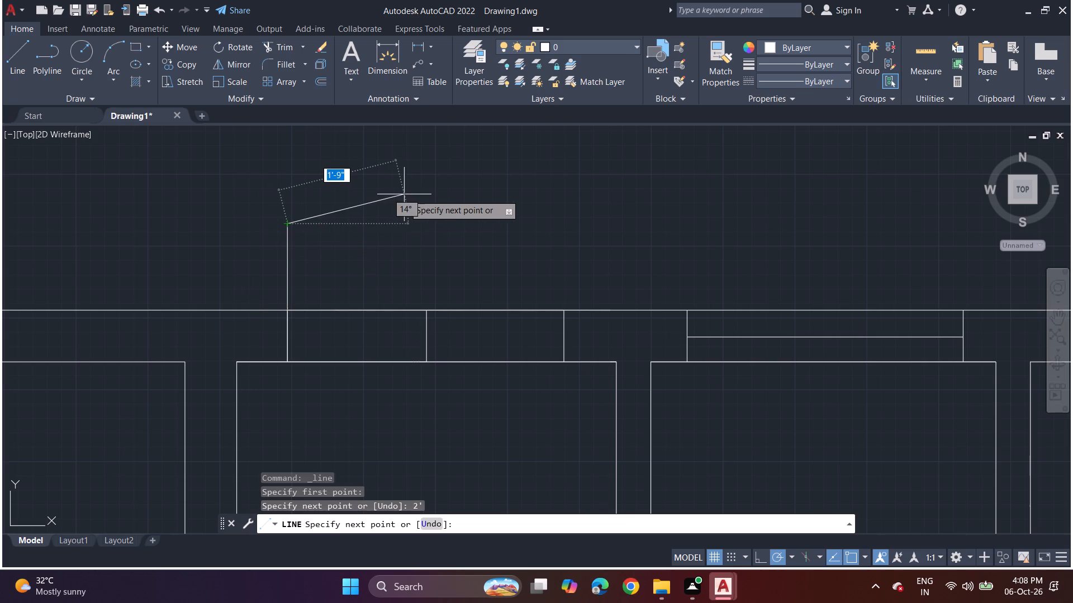
pyautogui.press('space')
pyautogui.press('space')
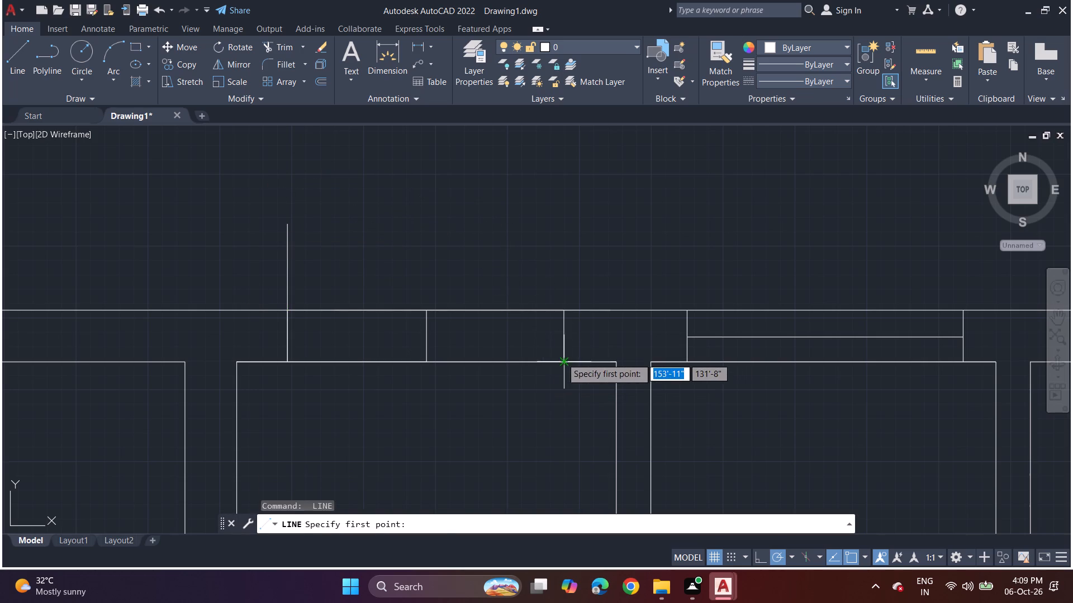
pyautogui.click(562, 358)
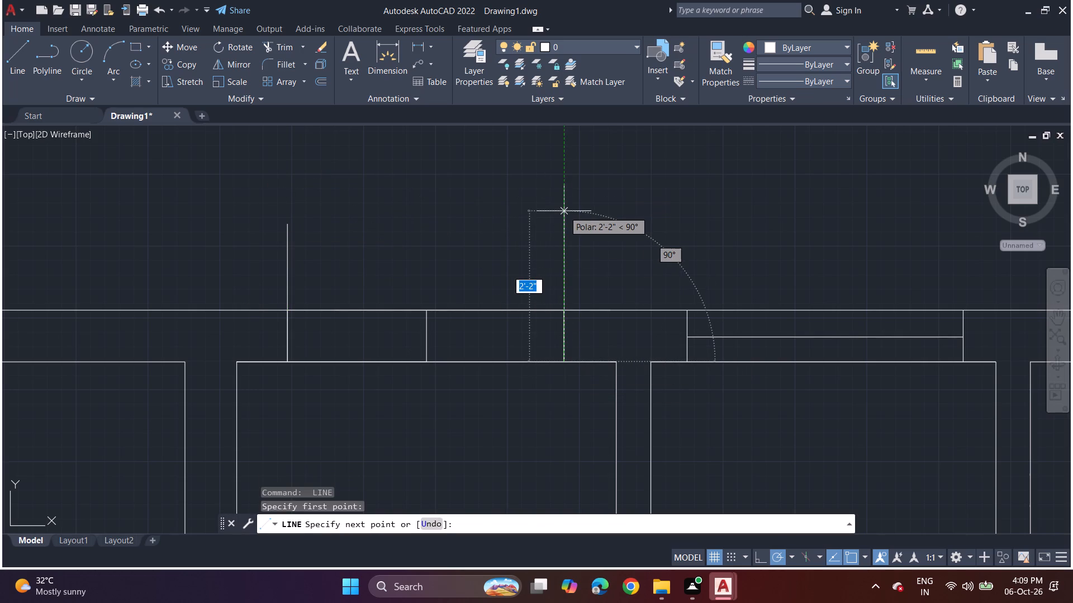
pyautogui.write("2'")
pyautogui.press('Return')
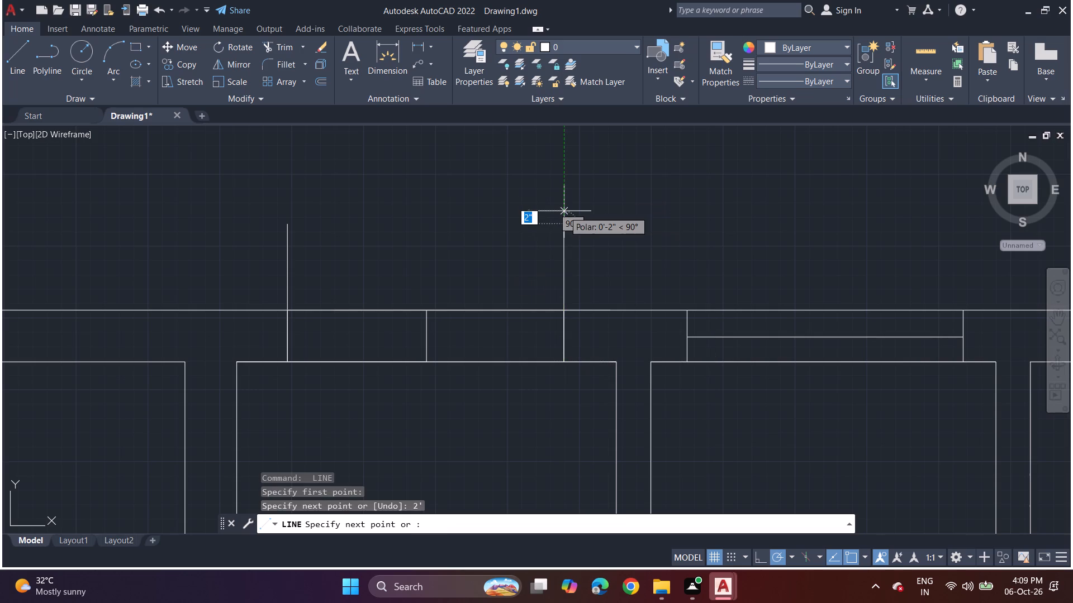
pyautogui.press('space')
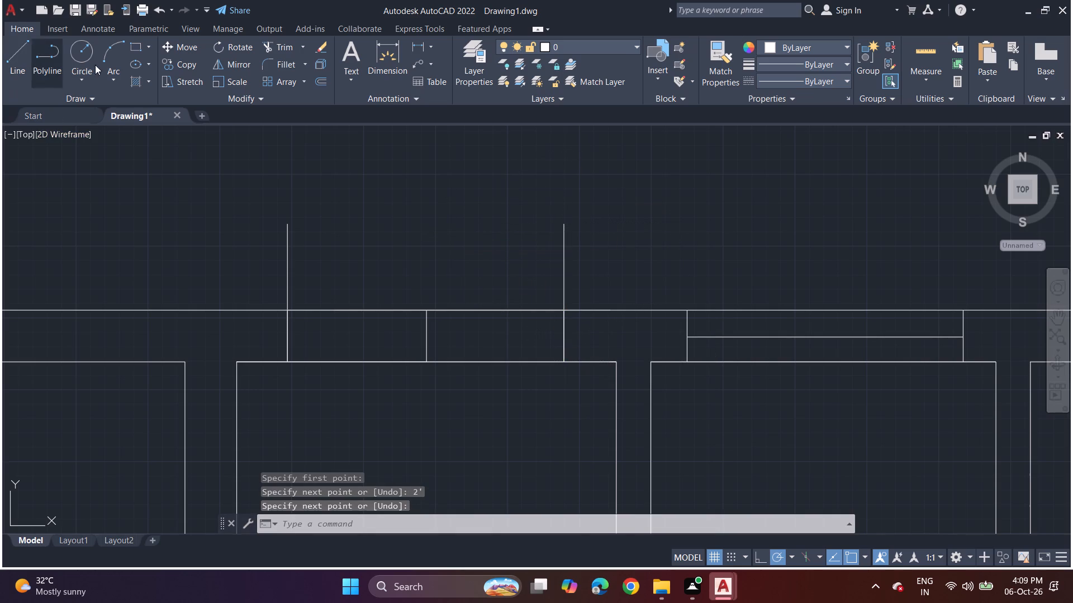
# Draw the left door leaf's swing arc from the leaf's top through the dividing line's upper end, ending below the passage wall.
pyautogui.click(101, 88)
pyautogui.click(135, 103)
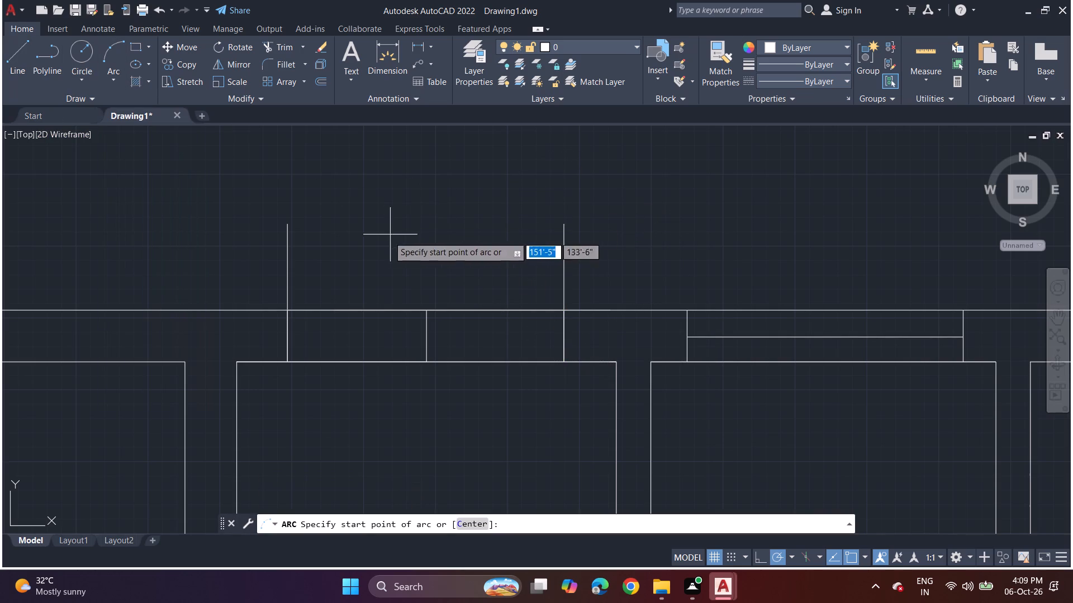
pyautogui.click(286, 223)
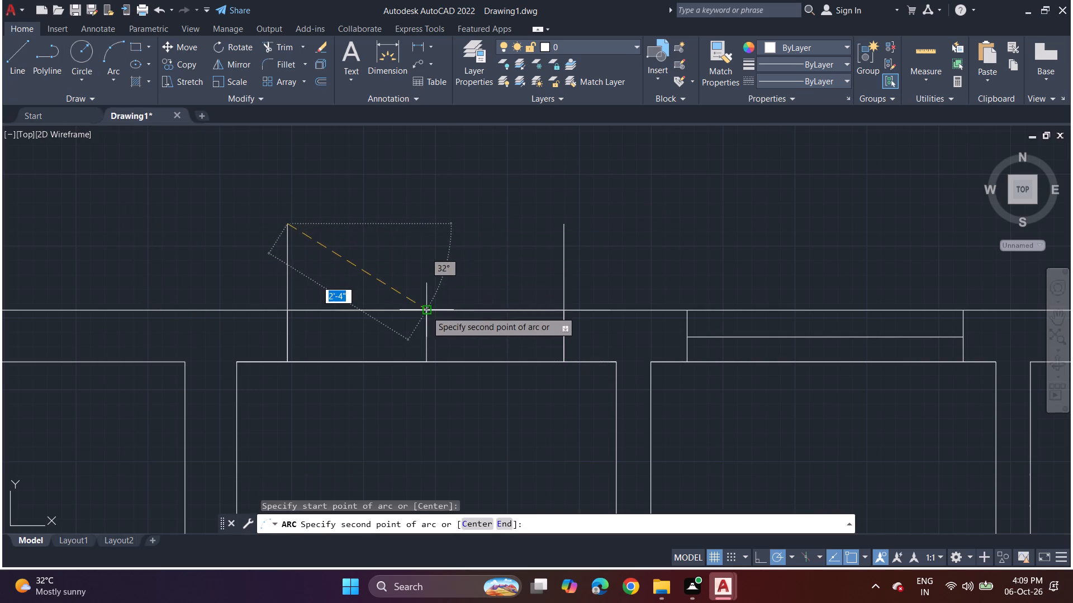
pyautogui.click(426, 311)
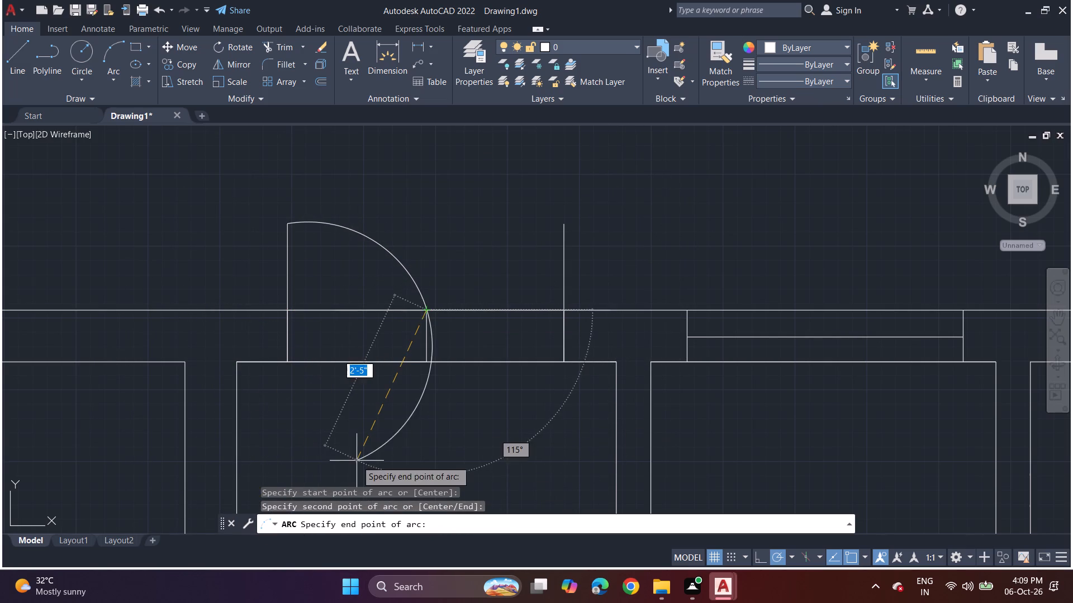
pyautogui.click(343, 496)
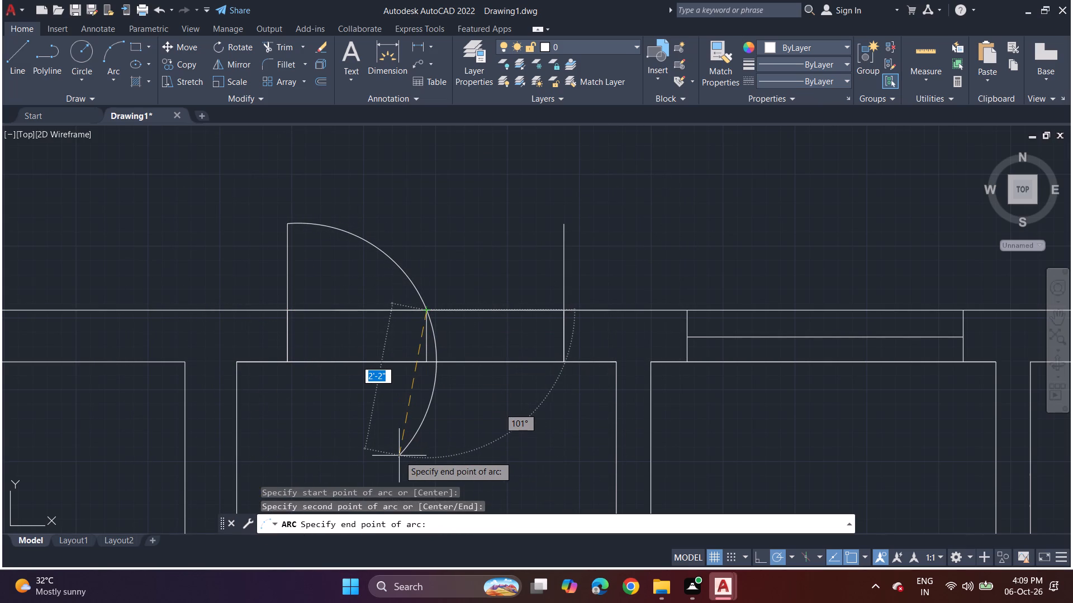
pyautogui.click(399, 456)
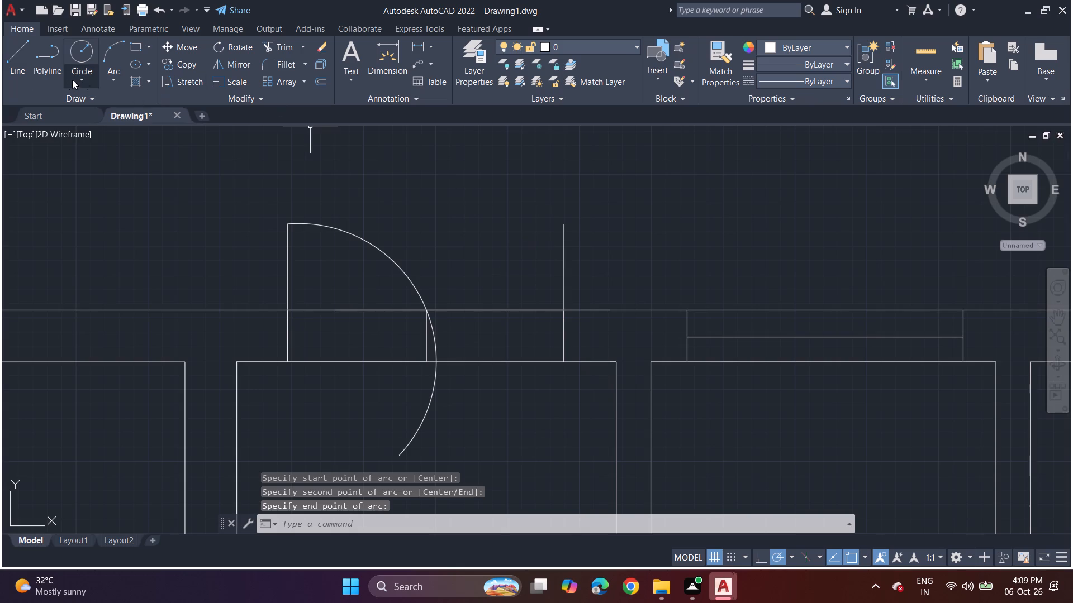
# Draw the right door leaf's swing arc from the leaf's top through the dividing line's upper end, ending below the passage wall.
pyautogui.click(113, 81)
pyautogui.click(136, 104)
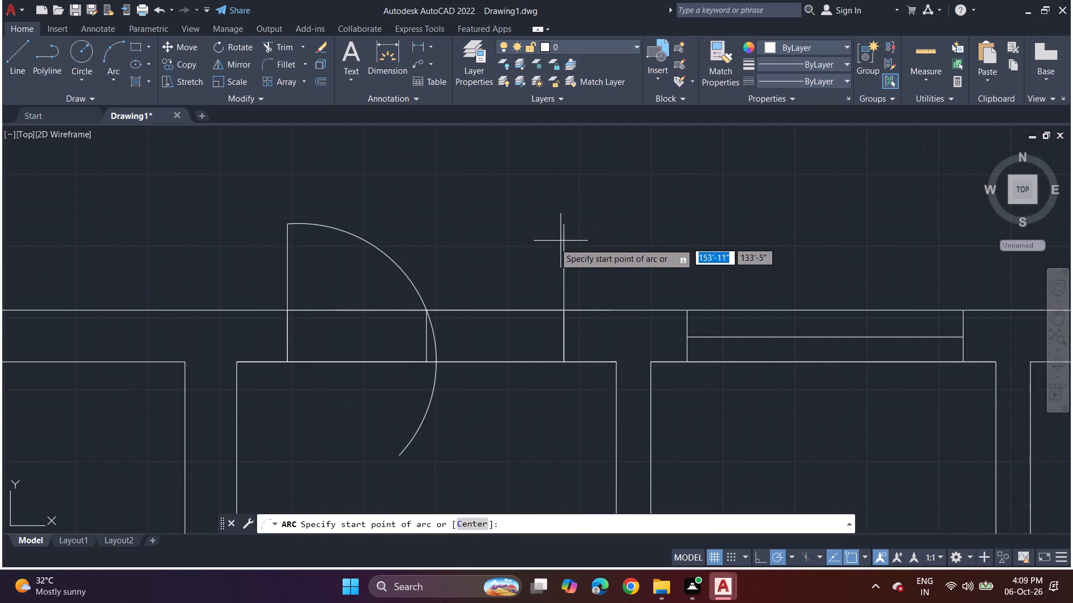
pyautogui.click(566, 228)
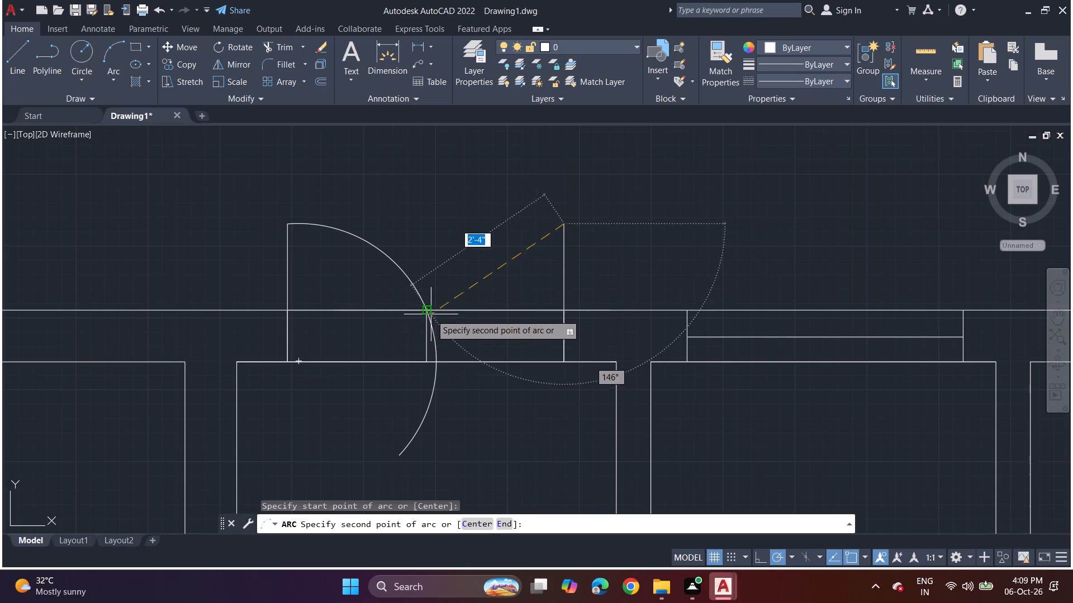
pyautogui.click(429, 306)
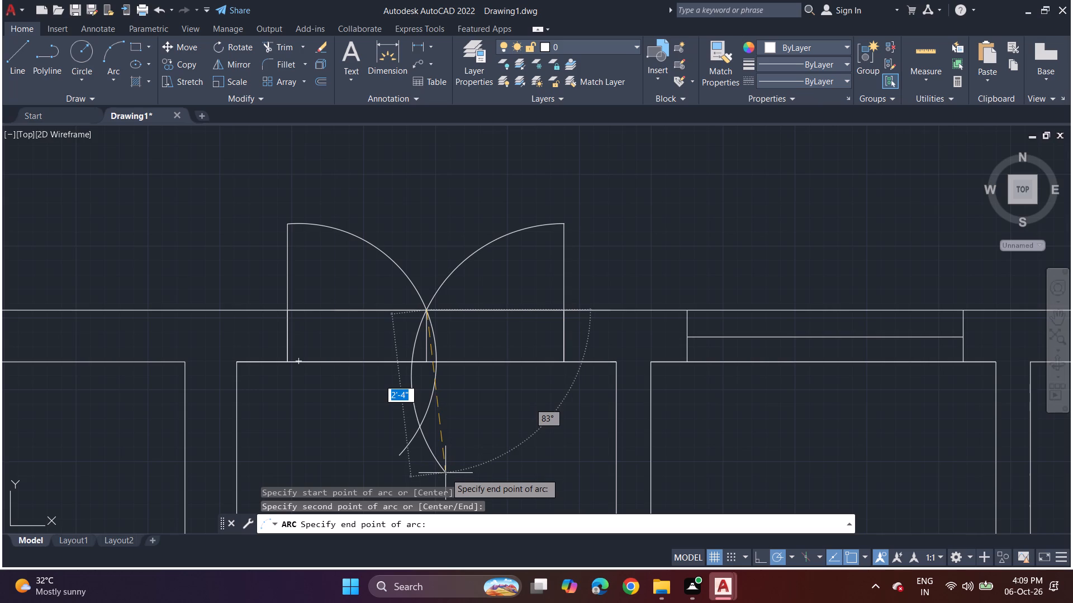
pyautogui.click(445, 473)
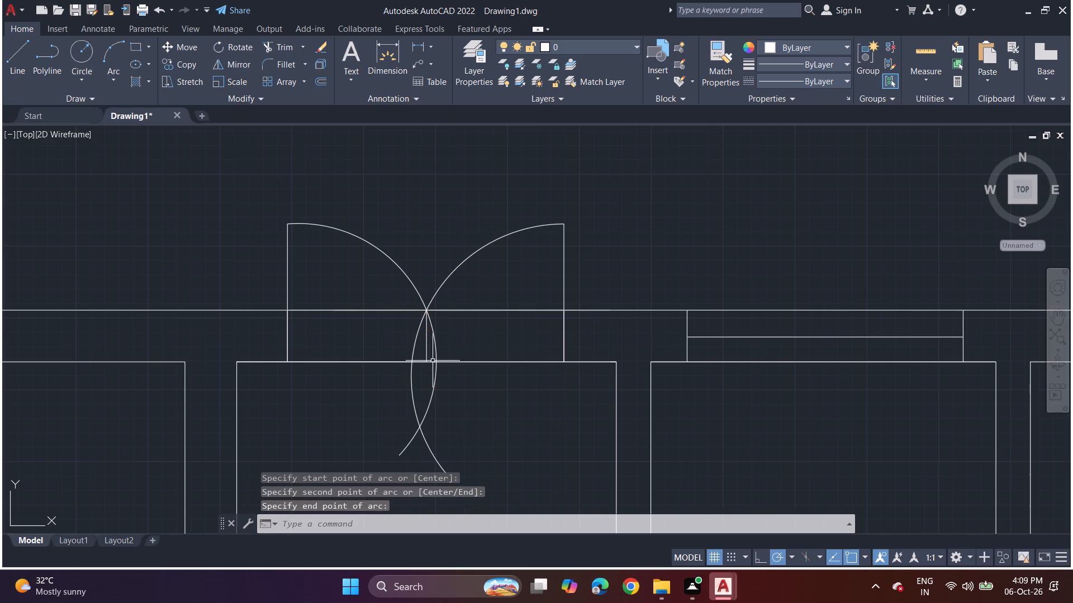
# Trim both swing arcs below the point where they meet at the top of the dividing line.
pyautogui.click(278, 49)
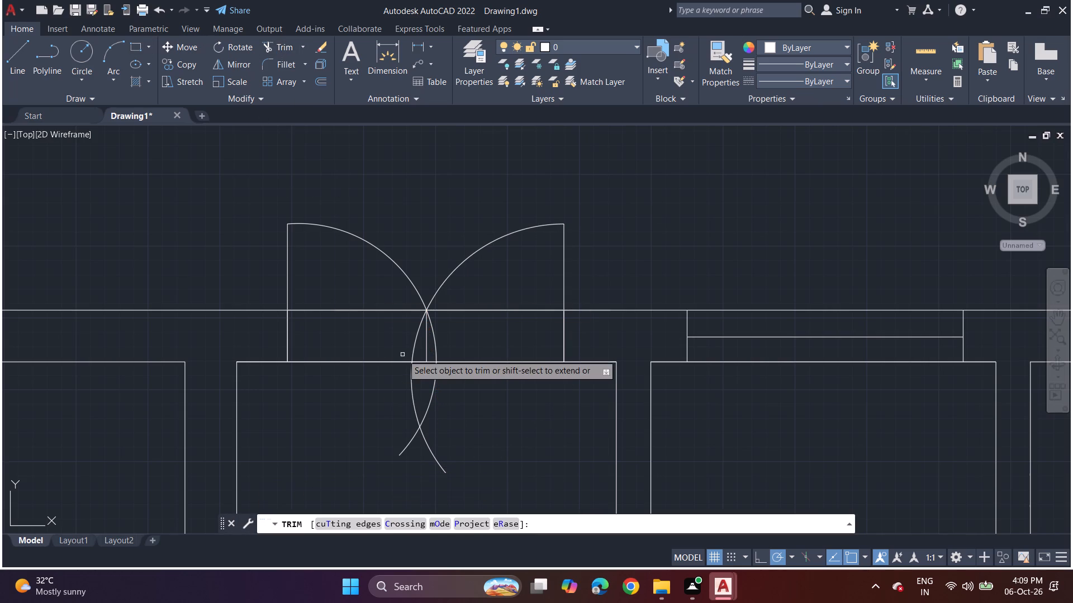
pyautogui.click(415, 344)
pyautogui.click(437, 344)
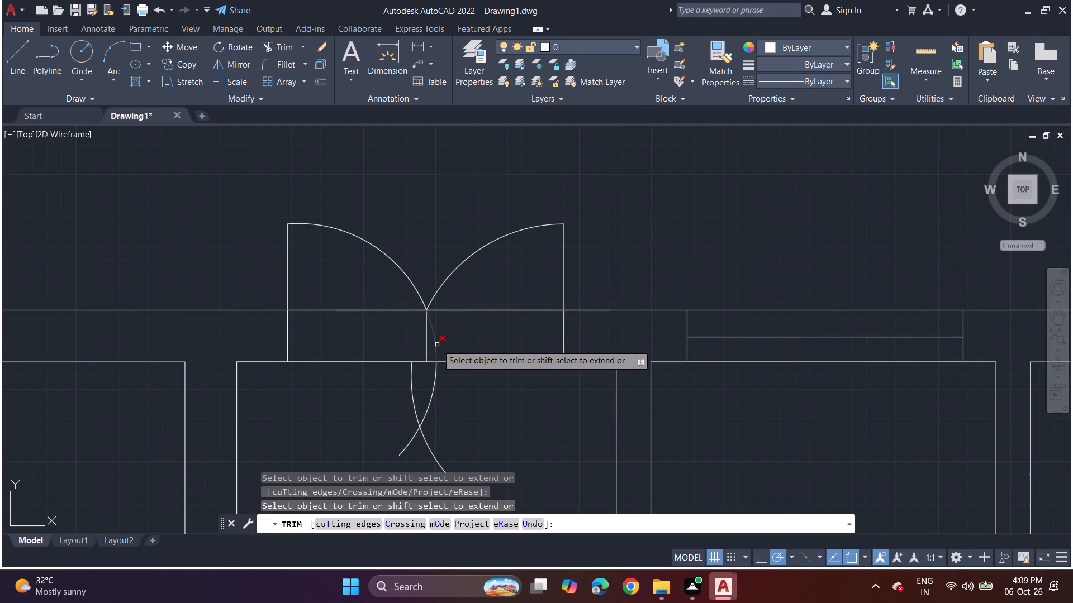
pyautogui.click(445, 408)
pyautogui.moveTo(438, 401); pyautogui.dragTo(411, 411)
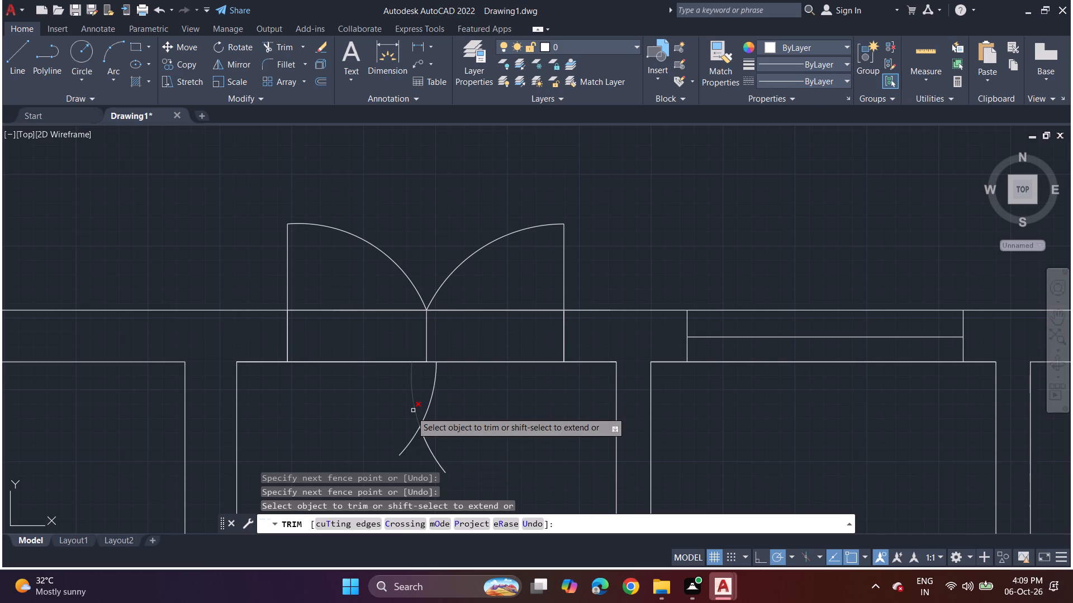
pyautogui.moveTo(434, 413); pyautogui.dragTo(412, 429)
pyautogui.moveTo(429, 435); pyautogui.dragTo(403, 442)
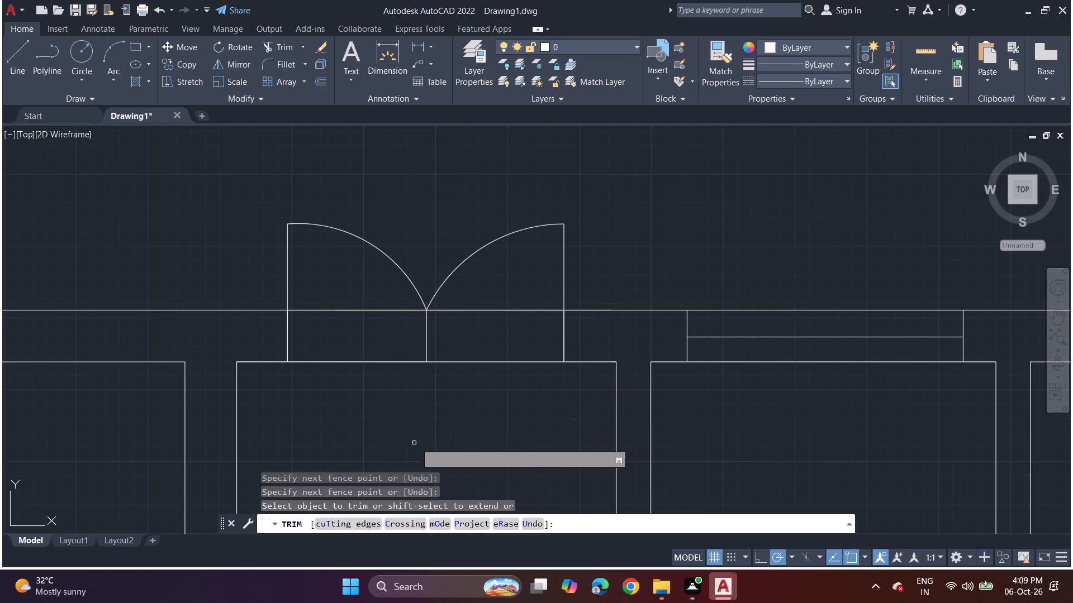
# Trim the outer wall line across the double door opening on both sides of the dividing line.
pyautogui.scroll(-1, 395, 410)
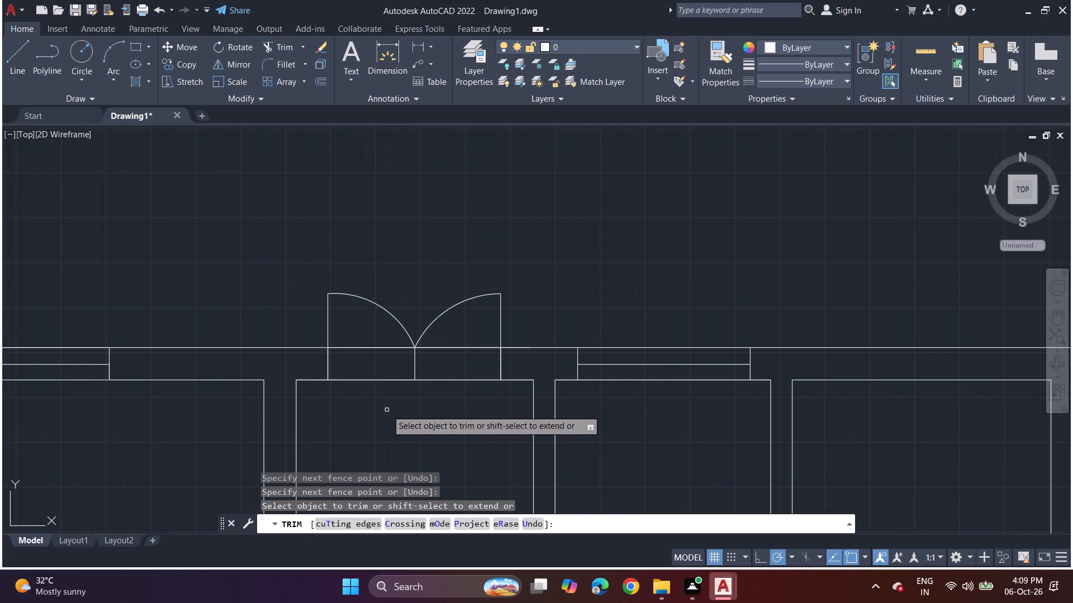
pyautogui.moveTo(445, 422); pyautogui.dragTo(437, 341, button='middle')
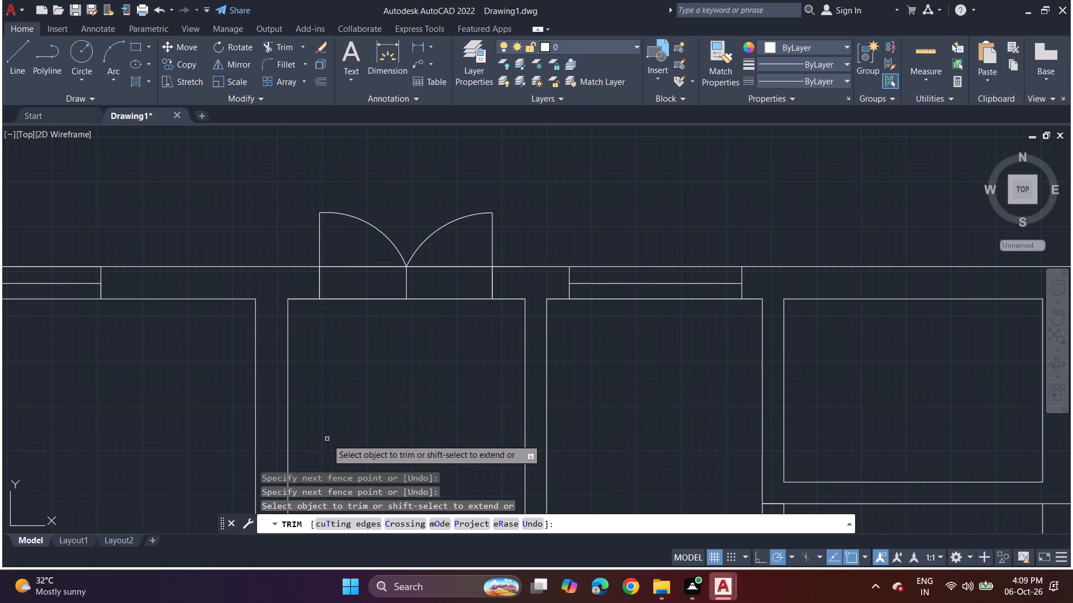
pyautogui.scroll(-1, 327, 439)
pyautogui.moveTo(281, 446); pyautogui.dragTo(466, 231, button='middle')
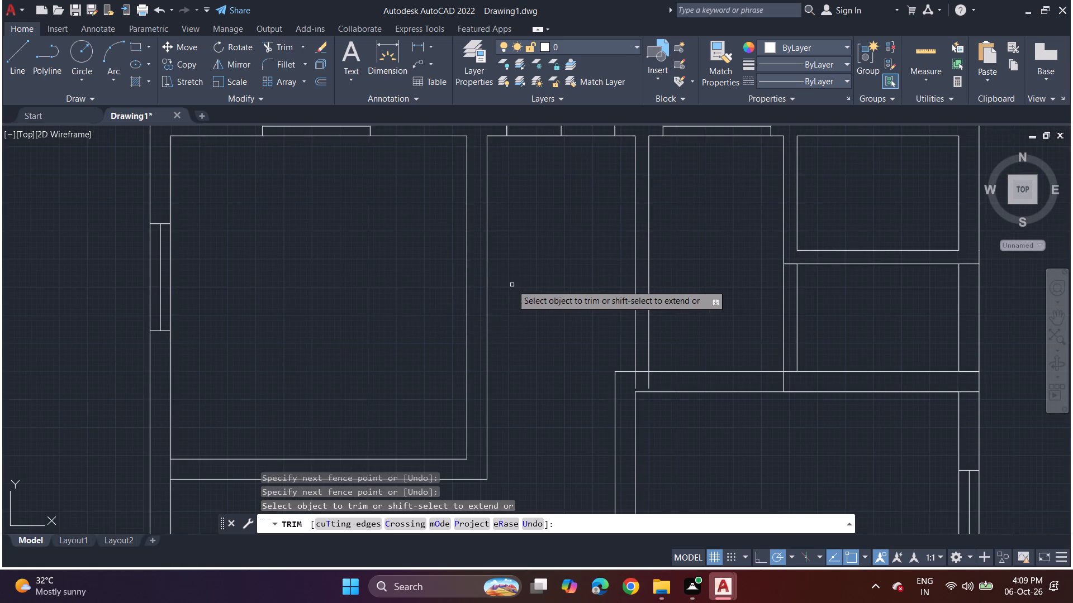
pyautogui.scroll(-1, 512, 285)
pyautogui.moveTo(606, 249); pyautogui.dragTo(456, 331, button='middle')
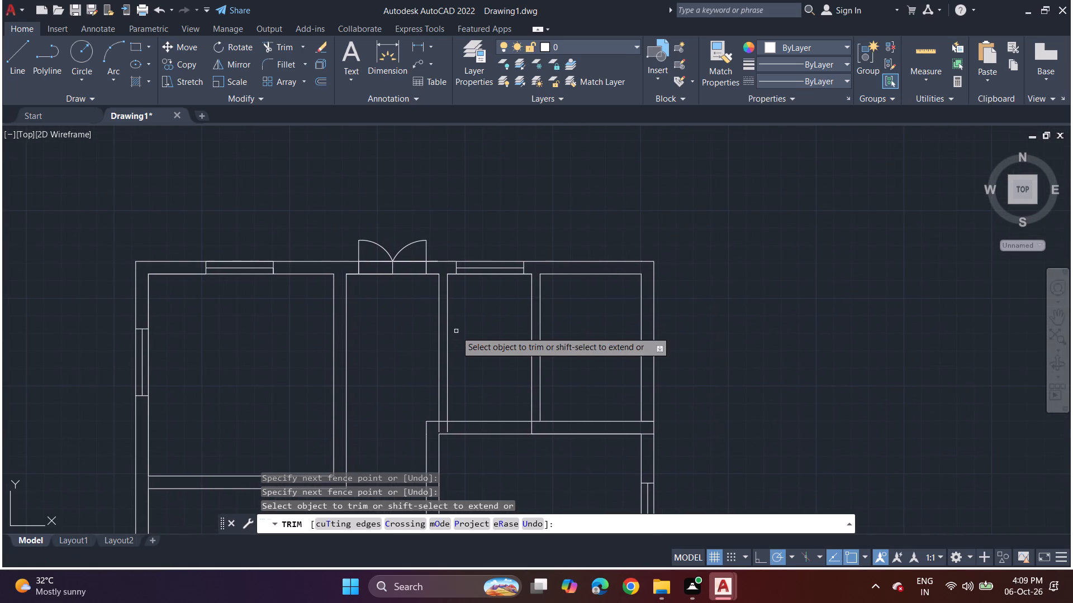
pyautogui.scroll(1, 392, 202)
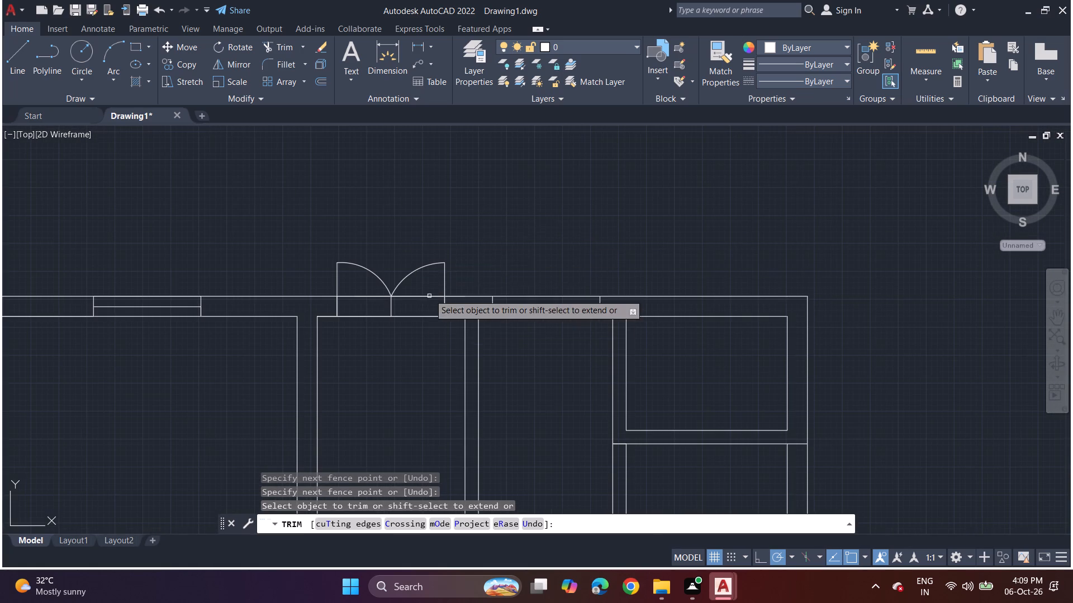
pyautogui.moveTo(428, 295); pyautogui.dragTo(428, 313)
pyautogui.click(424, 298)
pyautogui.moveTo(419, 291); pyautogui.dragTo(424, 303)
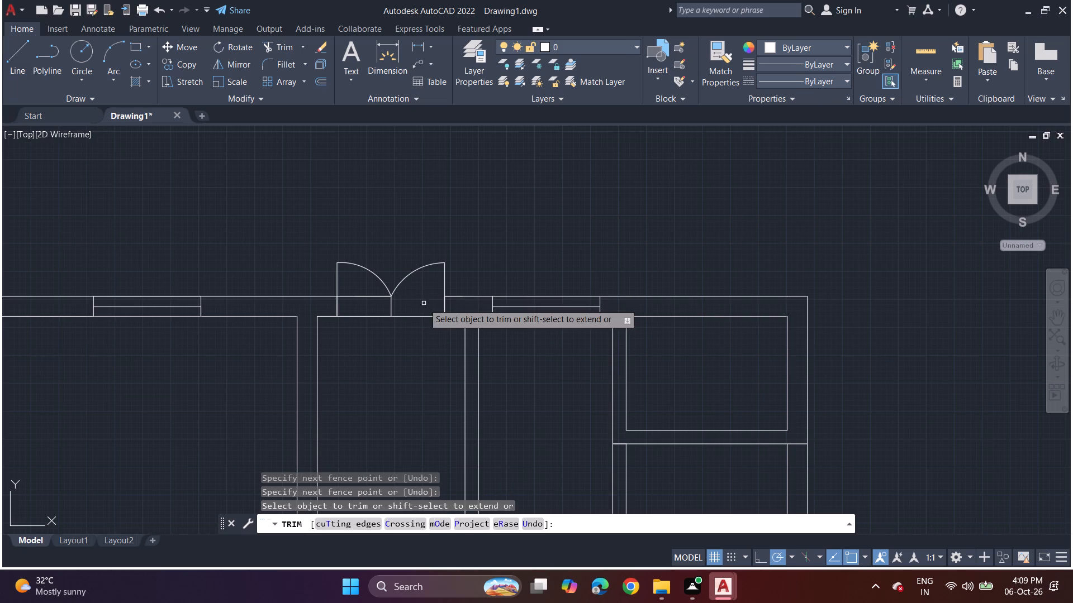
pyautogui.click(379, 297)
pyautogui.moveTo(373, 288); pyautogui.dragTo(376, 305)
pyautogui.click(376, 305)
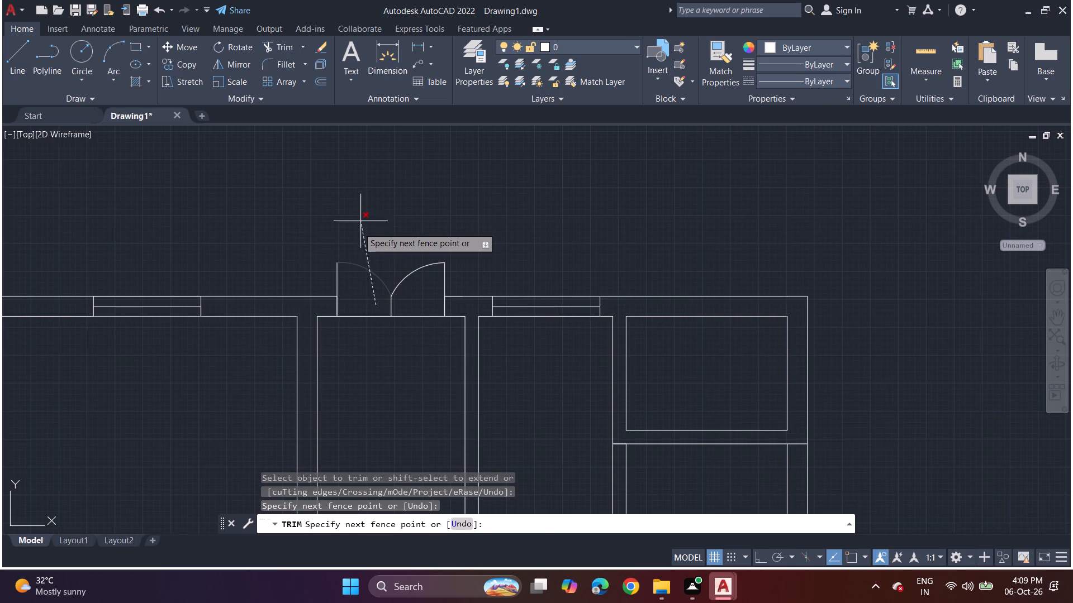
pyautogui.press('Escape')
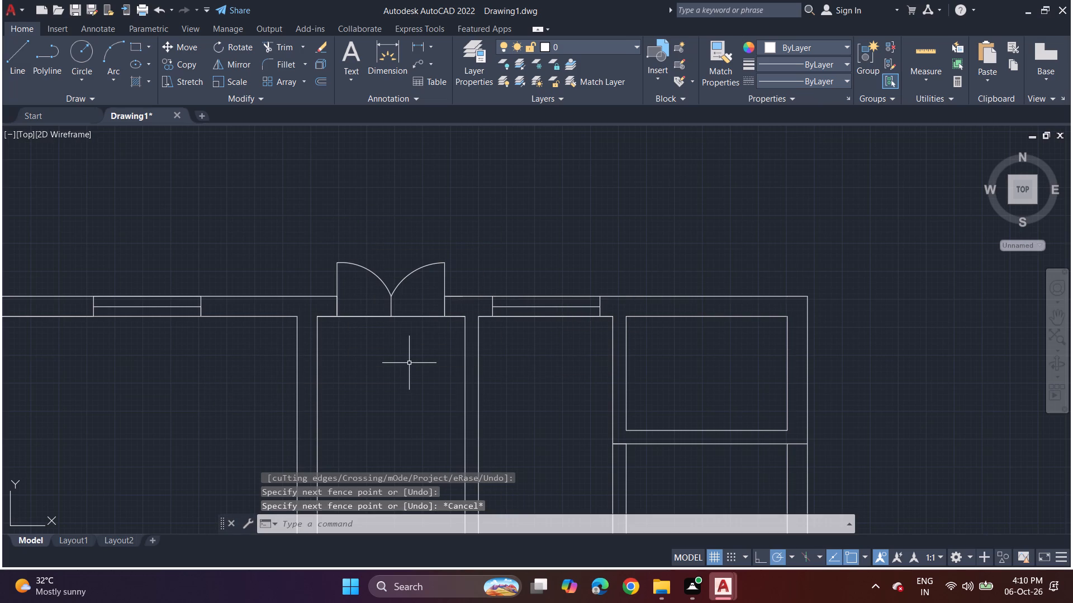
# Draw a door frame with 9" vertical lines about 3" outside each jamb, joined by a 4'-6" line 3" above the inner wall face.
pyautogui.moveTo(485, 324); pyautogui.dragTo(287, 363, button='middle')
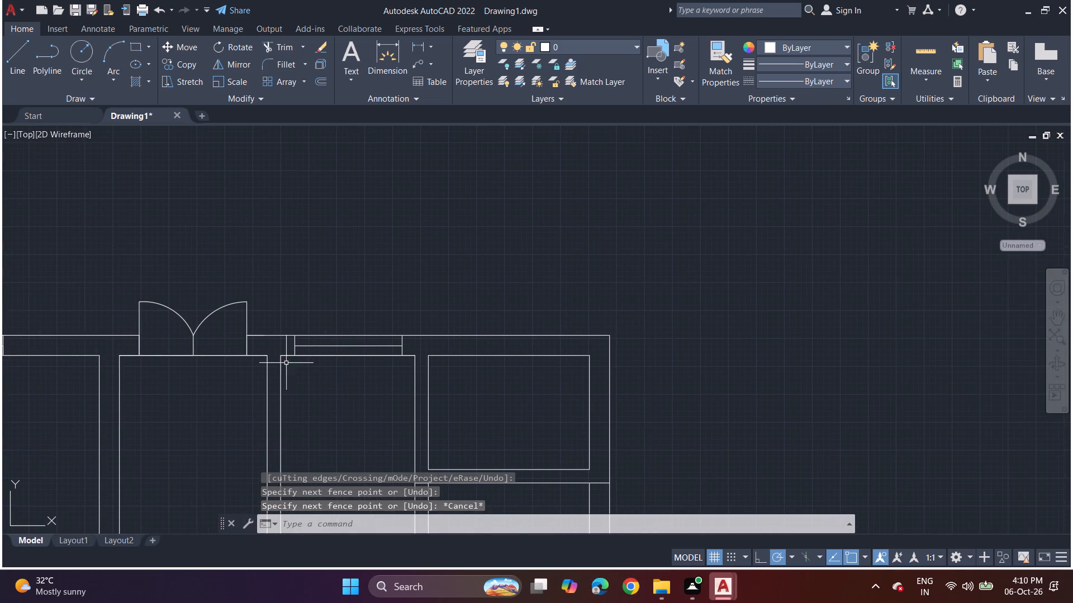
pyautogui.click(12, 41)
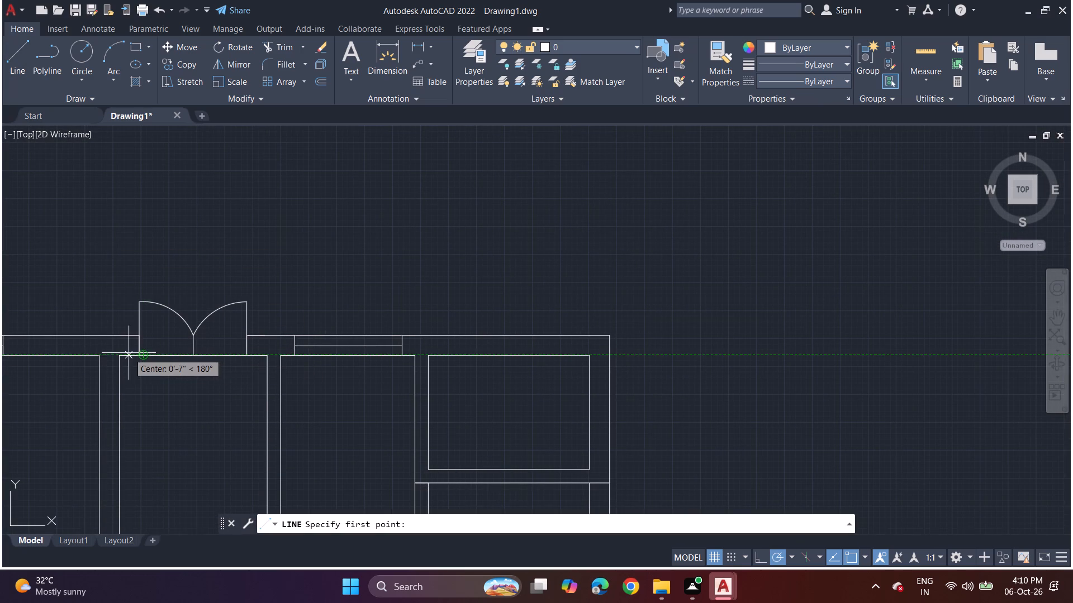
pyautogui.scroll(4, 129, 353)
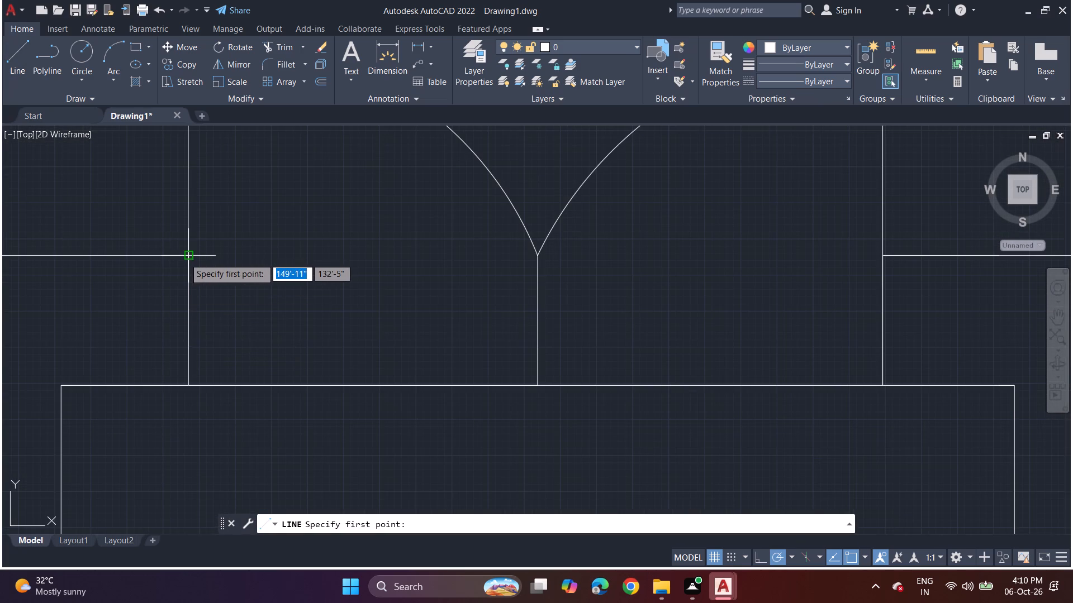
pyautogui.click(184, 258)
pyautogui.moveTo(146, 258); pyautogui.dragTo(146, 263)
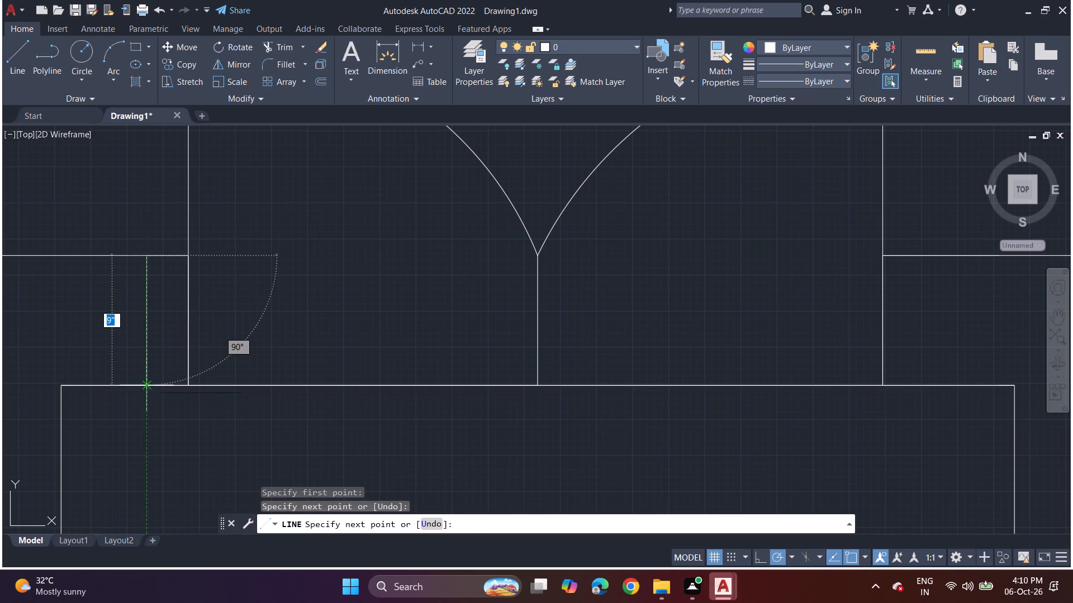
pyautogui.click(146, 384)
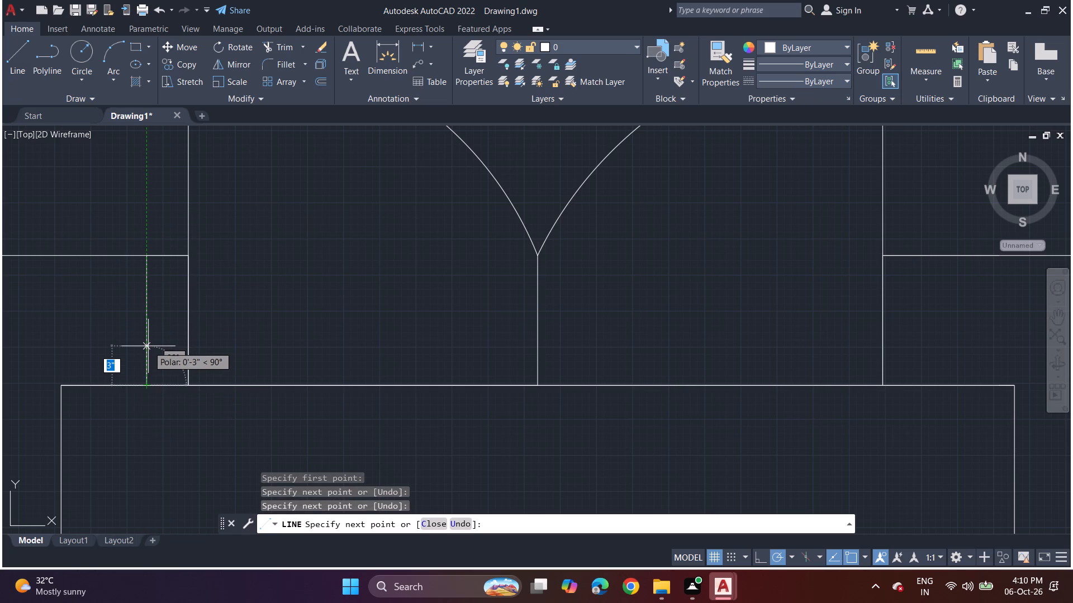
pyautogui.click(148, 346)
pyautogui.scroll(-2, 670, 324)
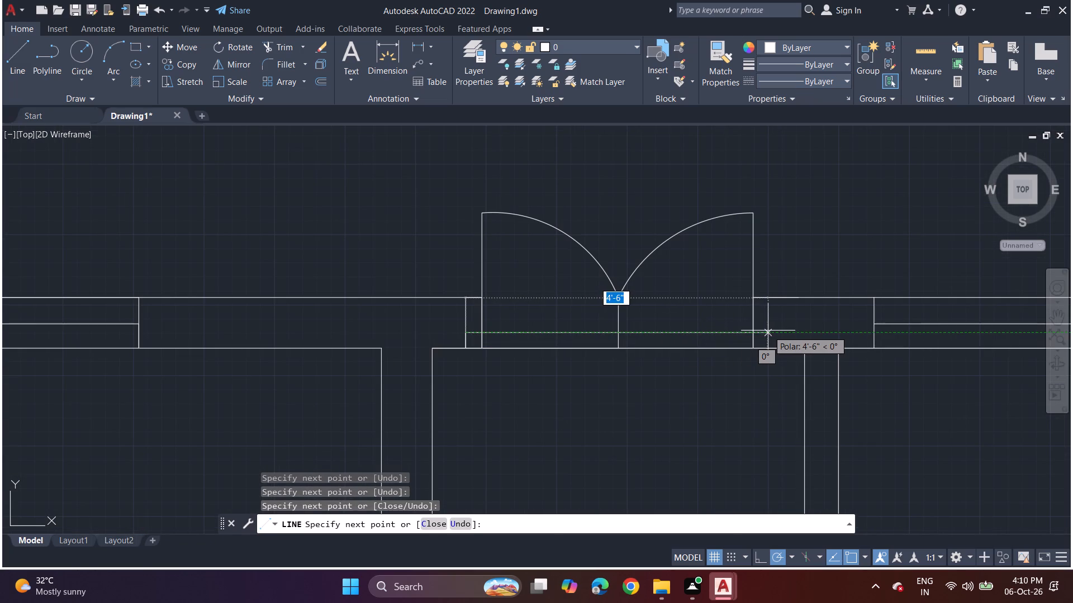
pyautogui.click(768, 331)
pyautogui.click(766, 296)
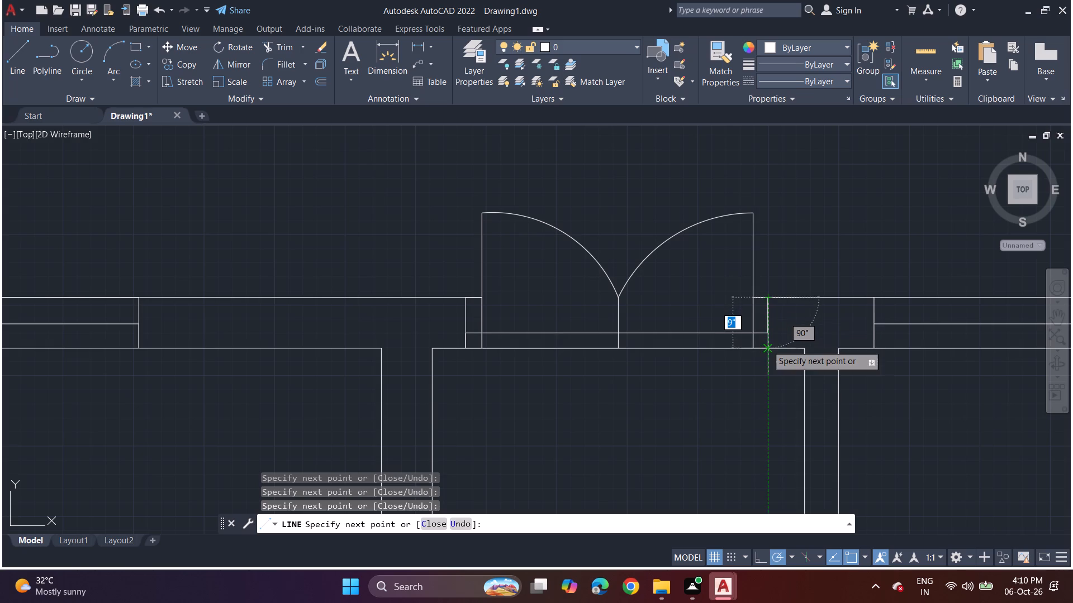
pyautogui.click(767, 345)
pyautogui.press('space')
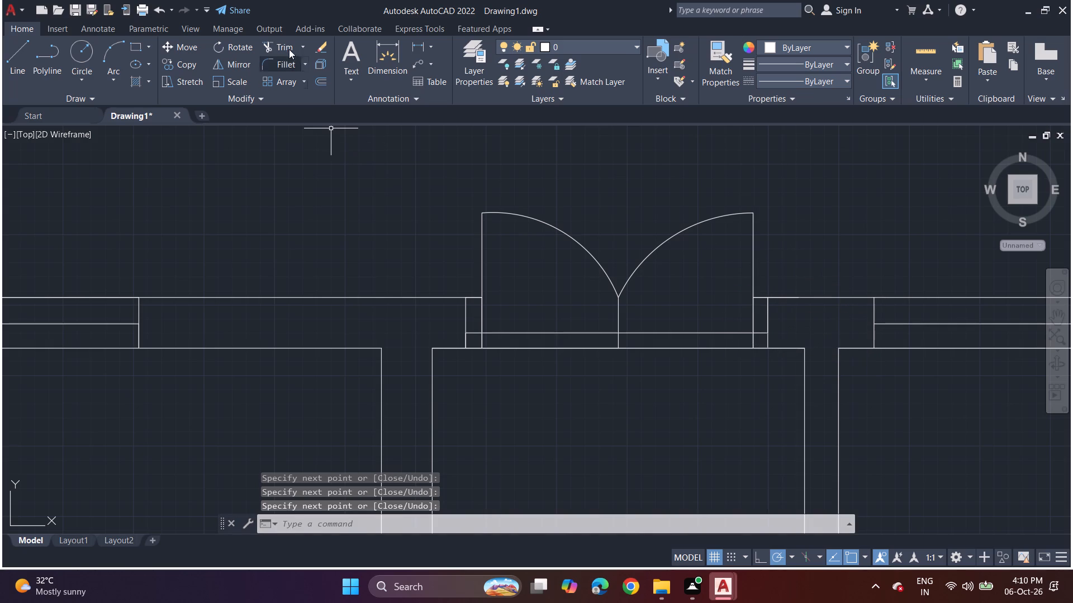
# Trim the short outer wall line segments between the door jambs and the new frame lines on both sides.
pyautogui.click(286, 50)
pyautogui.scroll(2, 506, 295)
pyautogui.moveTo(419, 303); pyautogui.dragTo(421, 296)
pyautogui.click(421, 293)
pyautogui.moveTo(402, 351); pyautogui.dragTo(160, 351, button='middle')
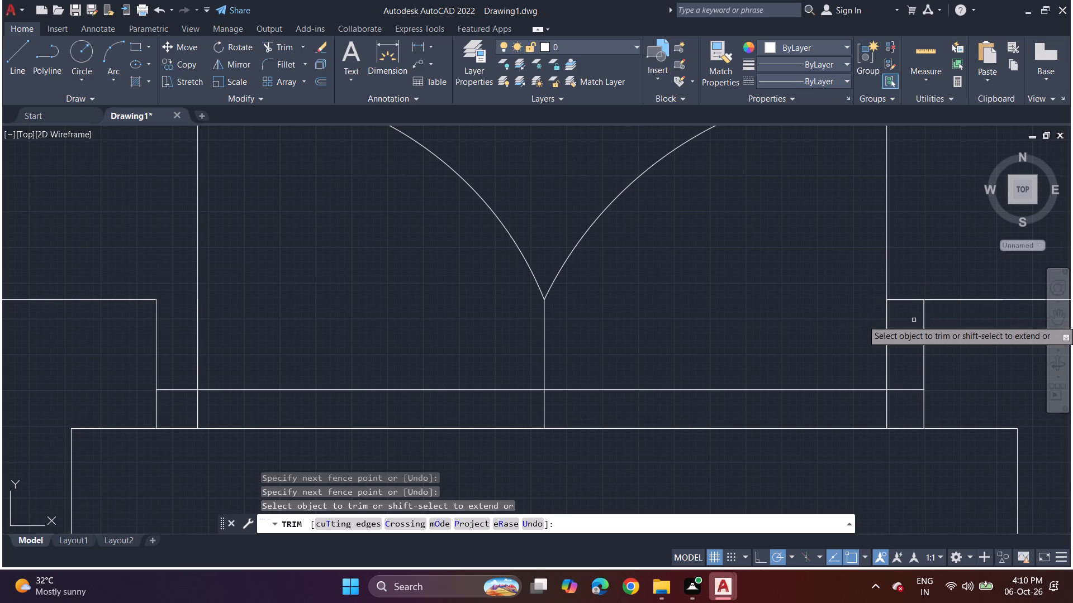
pyautogui.moveTo(904, 309); pyautogui.dragTo(905, 291)
# Draw a window about 2' long across the 9" right outer wall of the top-right room, with a centre line along it.
pyautogui.scroll(-2, 902, 266)
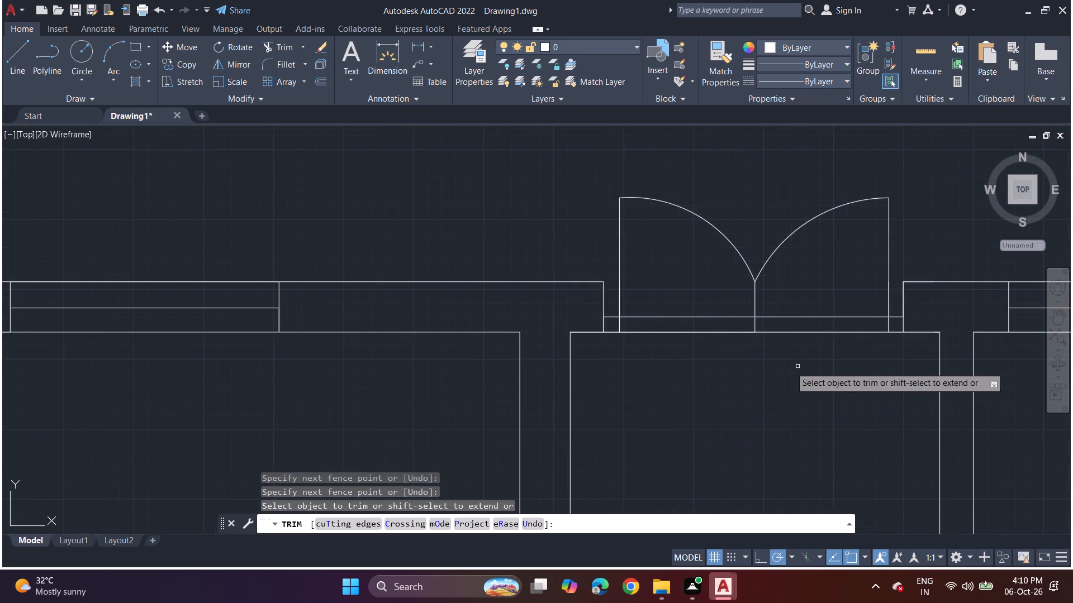
pyautogui.scroll(-2, 660, 334)
pyautogui.moveTo(645, 311); pyautogui.dragTo(392, 199, button='middle')
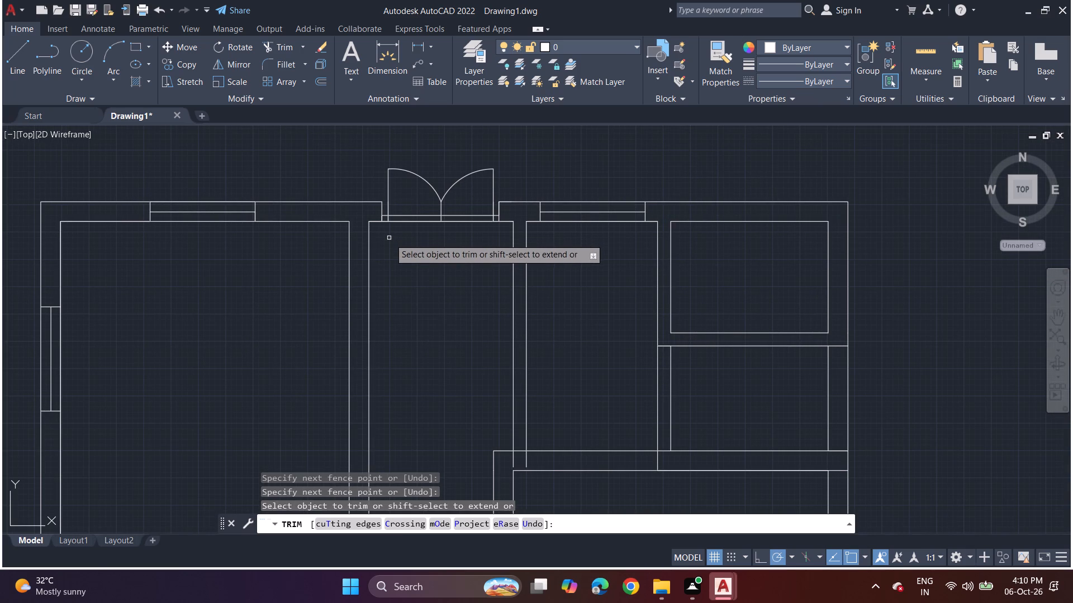
pyautogui.moveTo(959, 269); pyautogui.dragTo(741, 290, button='middle')
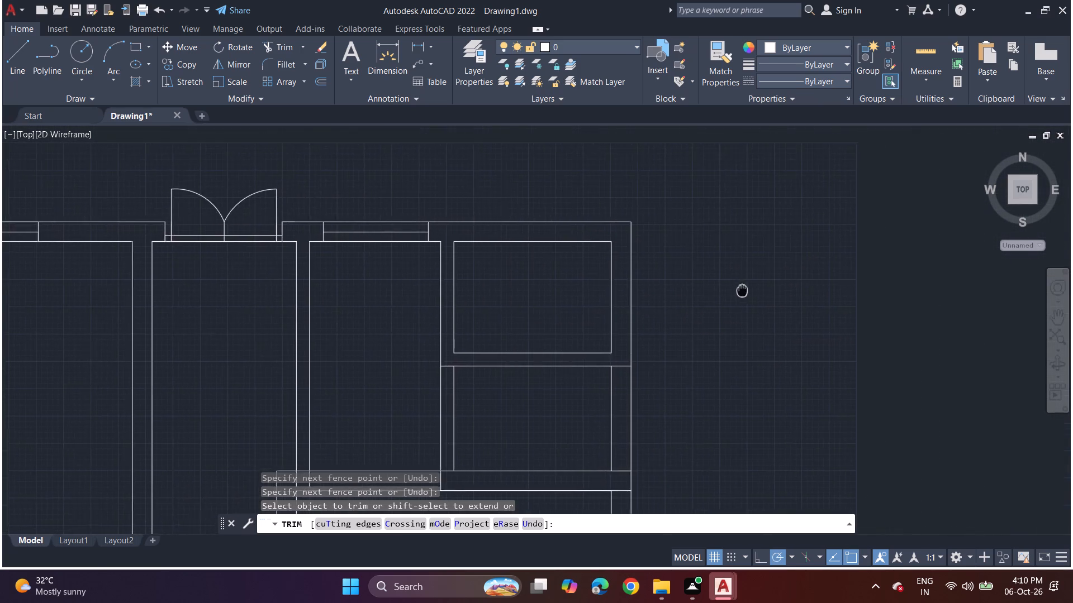
pyautogui.moveTo(741, 290); pyautogui.dragTo(718, 284, button='middle')
pyautogui.click(25, 54)
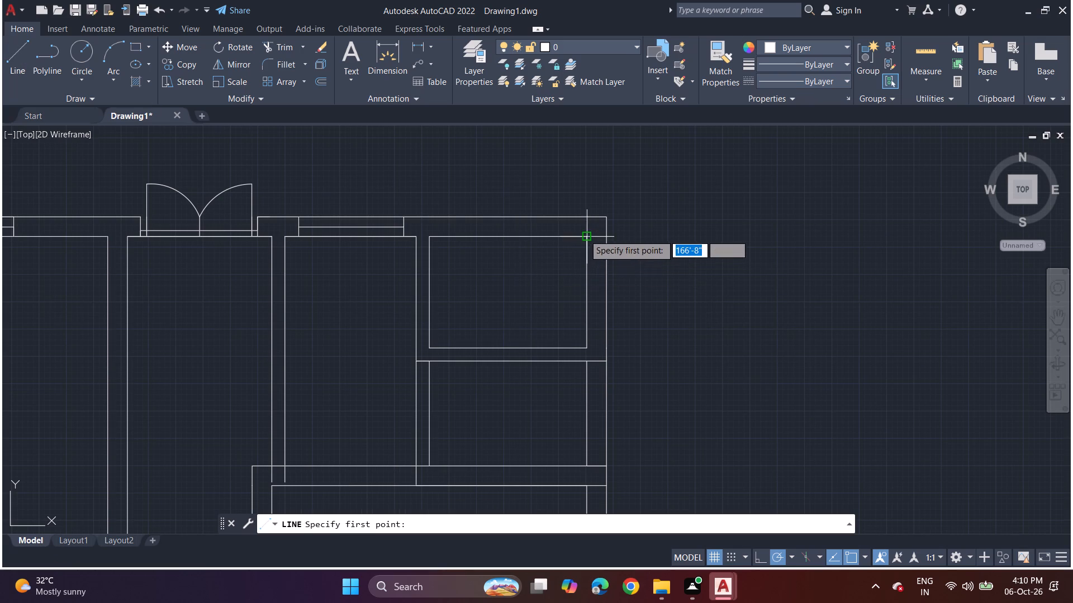
pyautogui.click(586, 270)
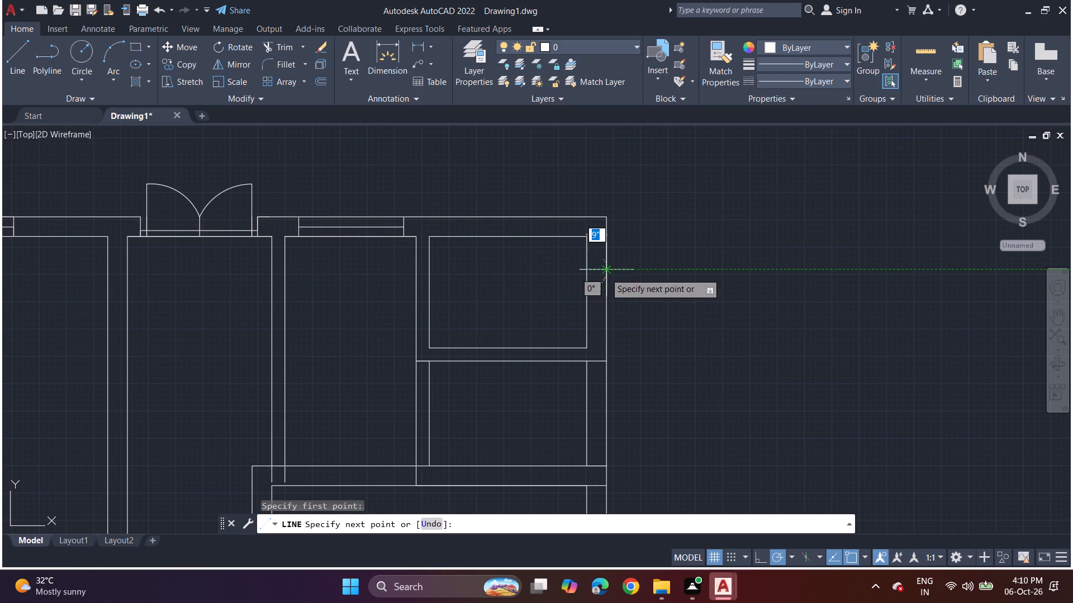
pyautogui.click(605, 273)
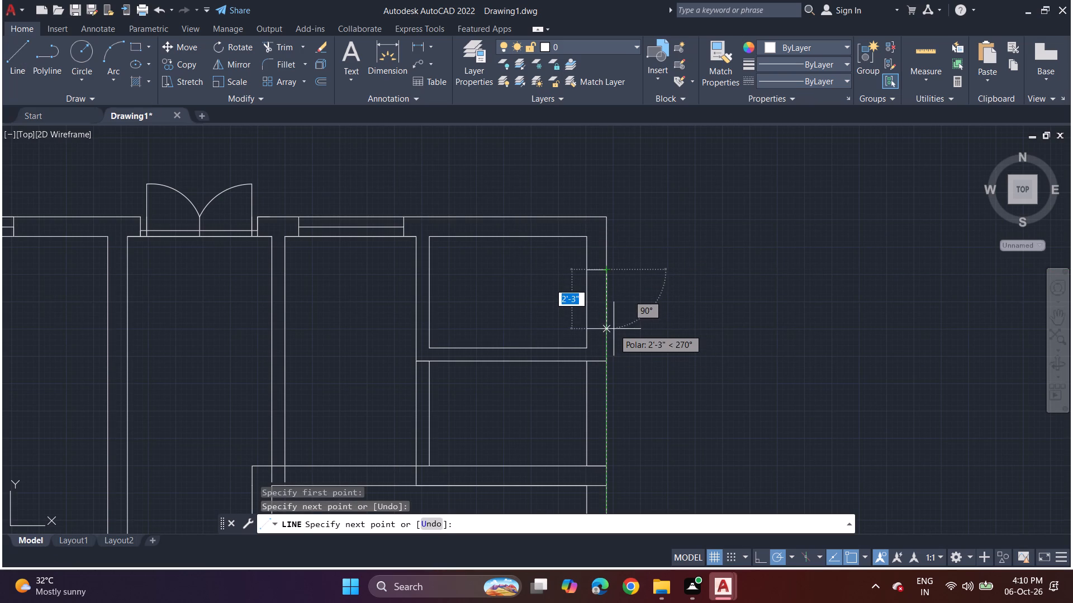
pyautogui.click(605, 323)
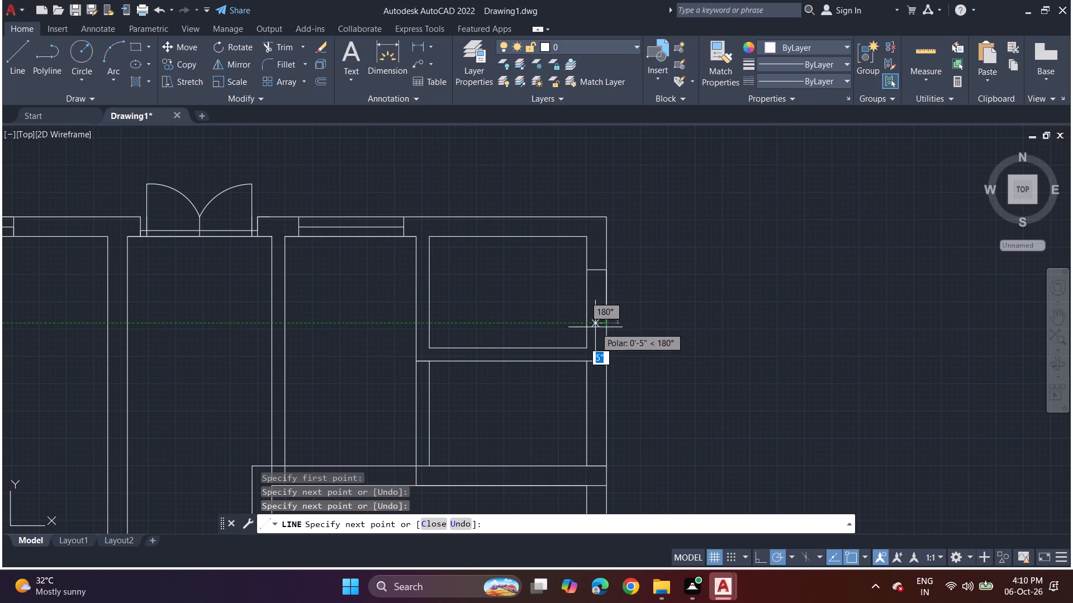
pyautogui.click(588, 320)
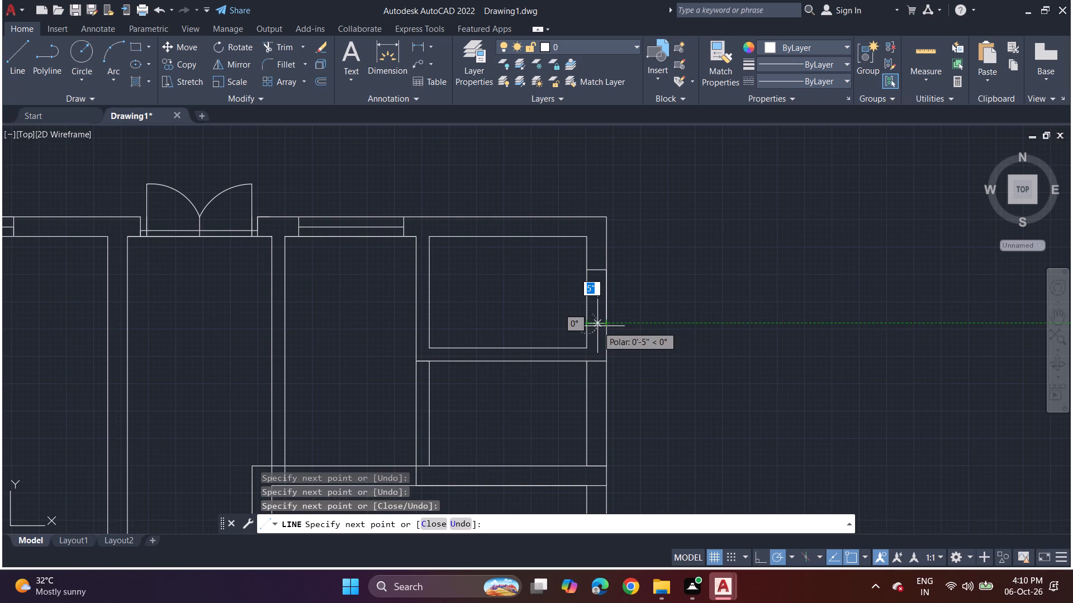
pyautogui.click(597, 326)
pyautogui.click(596, 275)
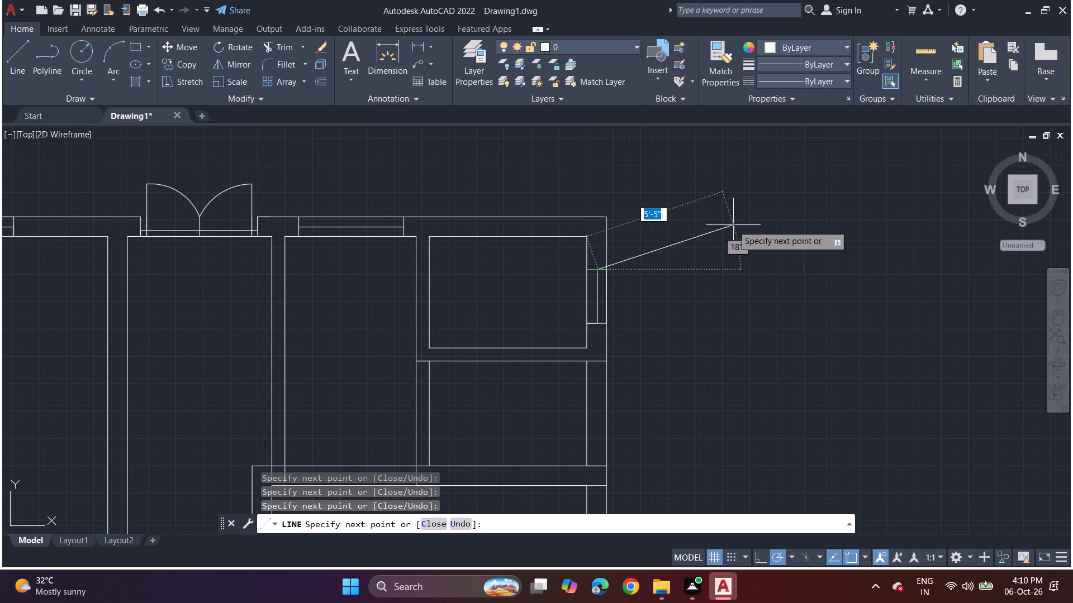
pyautogui.press('space')
# Copy the new window's four lines down the same outer wall into the small room directly below.
pyautogui.scroll(-1, 511, 368)
pyautogui.moveTo(534, 382); pyautogui.dragTo(483, 274, button='middle')
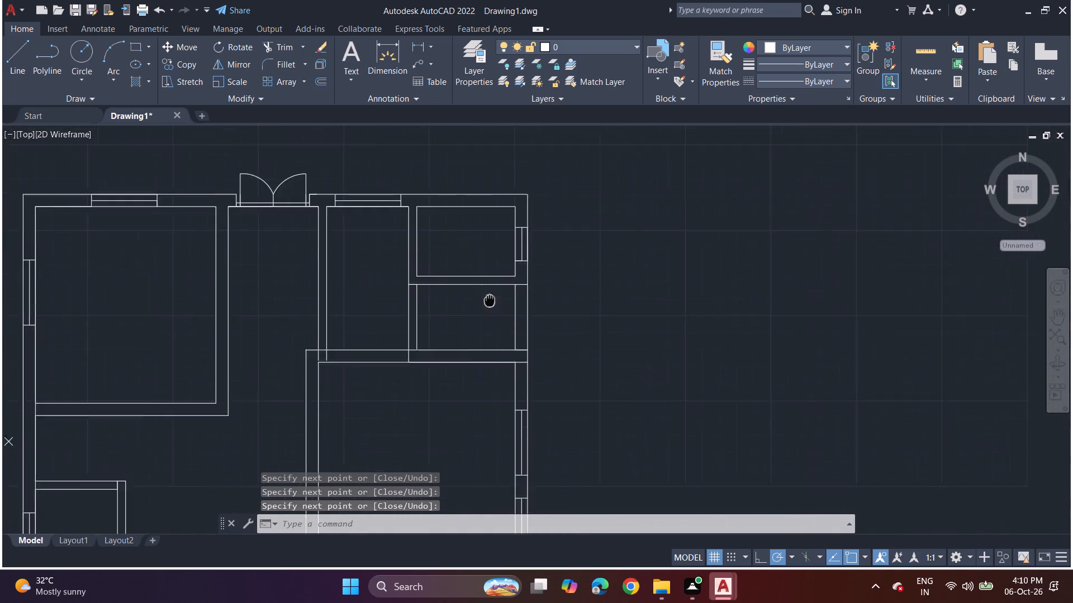
pyautogui.moveTo(483, 274); pyautogui.dragTo(479, 232, button='middle')
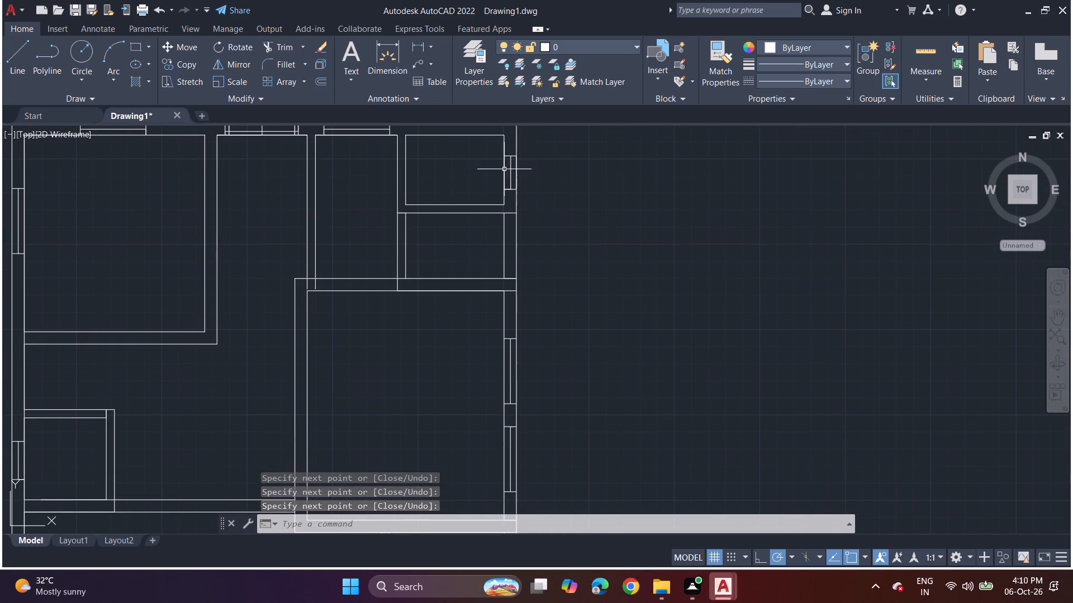
pyautogui.click(510, 154)
pyautogui.scroll(4, 510, 160)
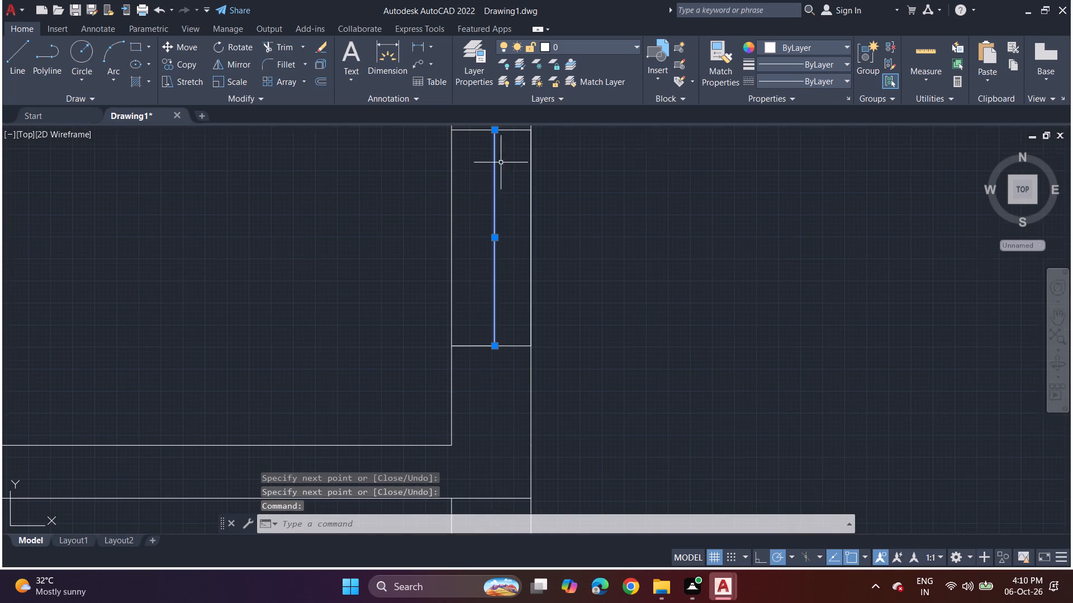
pyautogui.click(471, 345)
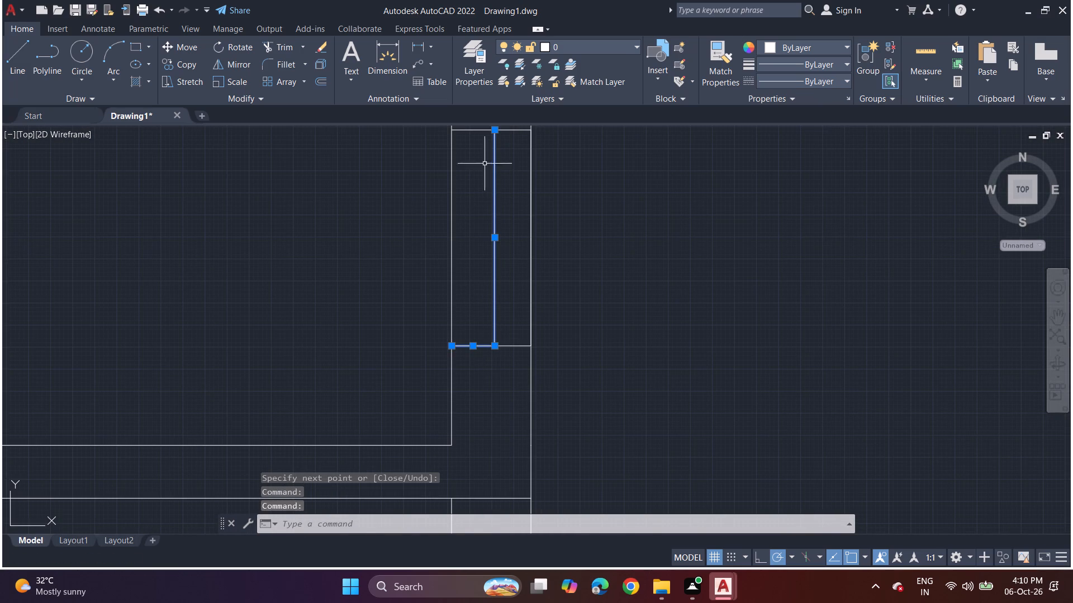
pyautogui.click(482, 130)
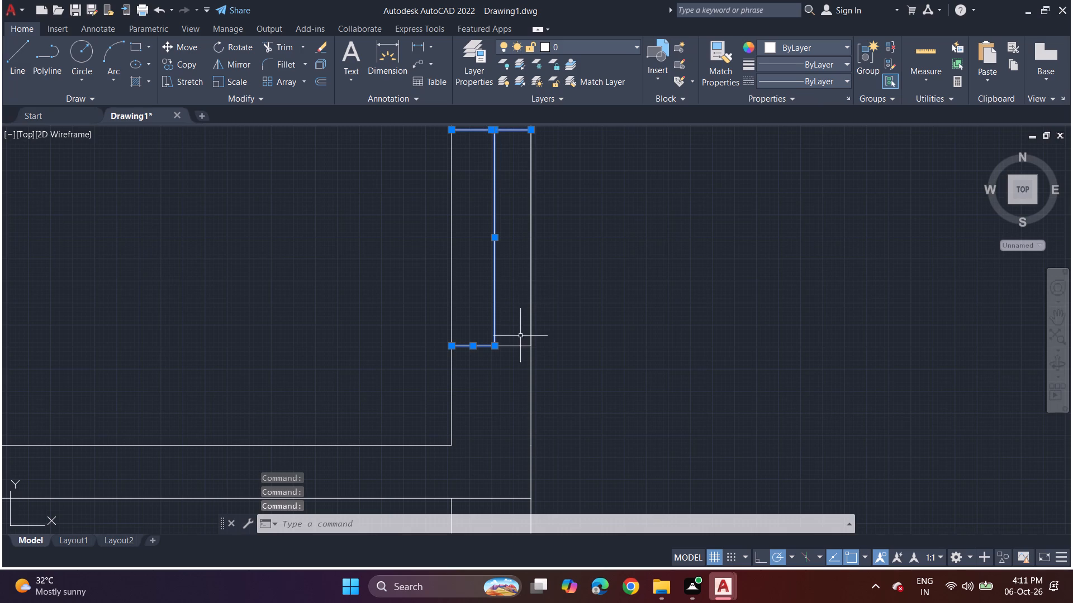
pyautogui.click(519, 344)
pyautogui.write('cop')
pyautogui.click(597, 354)
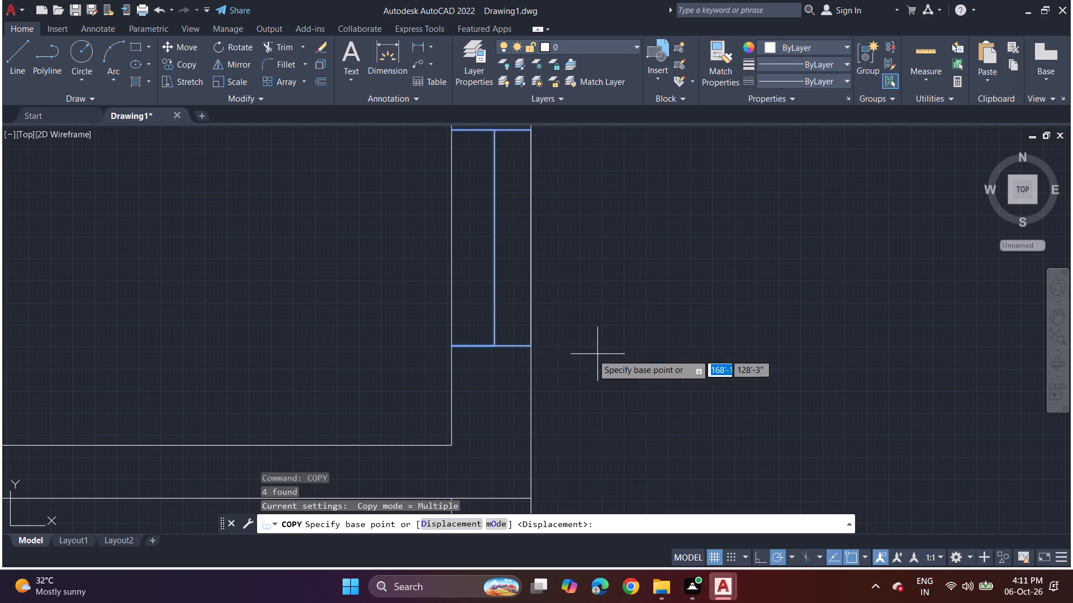
pyautogui.click(533, 345)
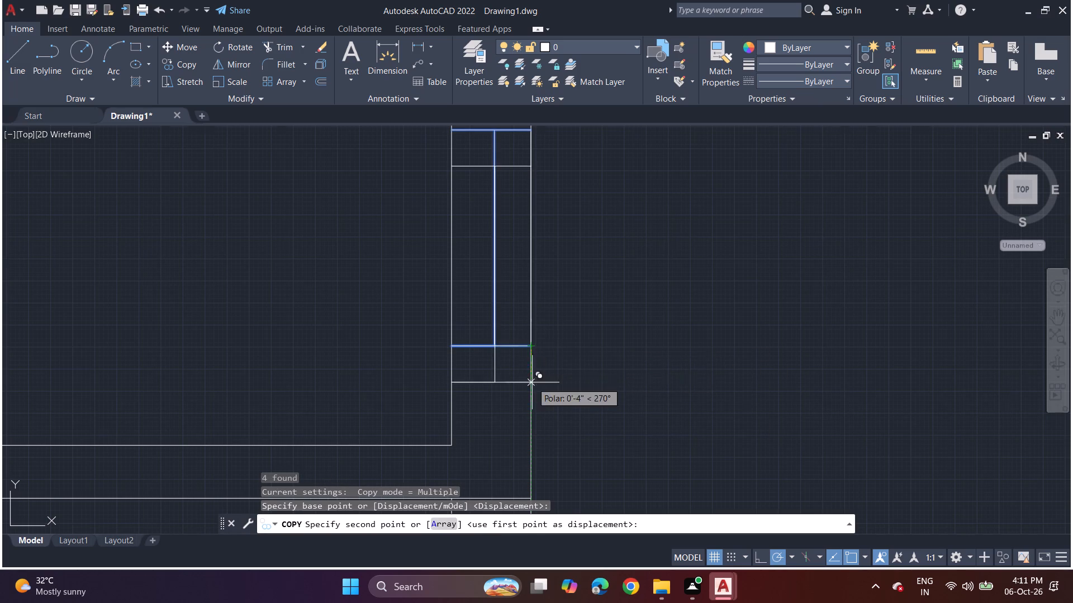
pyautogui.scroll(-2, 526, 360)
pyautogui.moveTo(524, 359); pyautogui.dragTo(507, 169, button='middle')
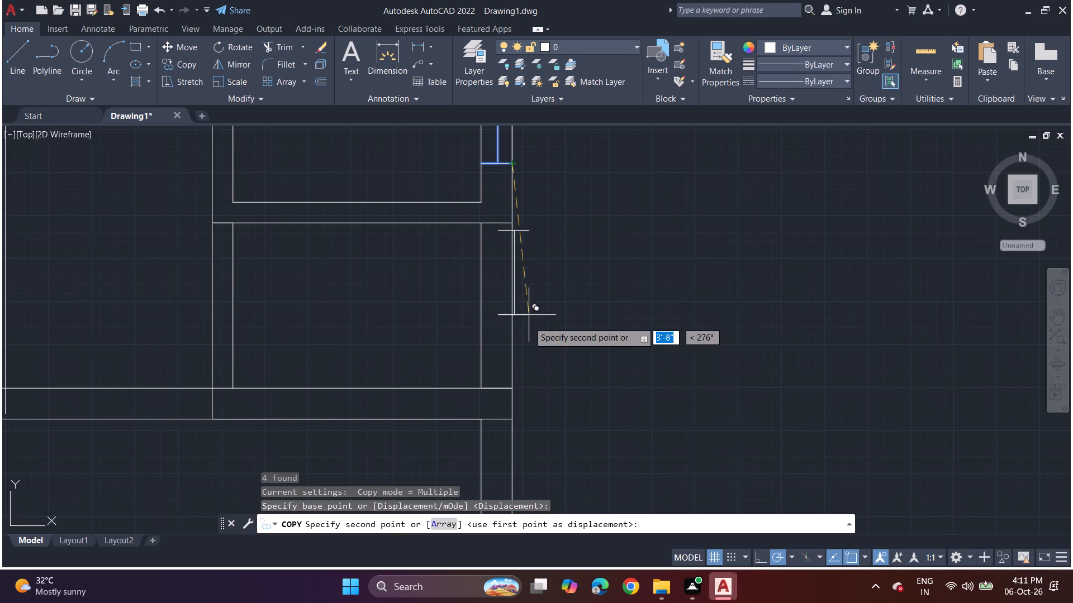
pyautogui.click(516, 346)
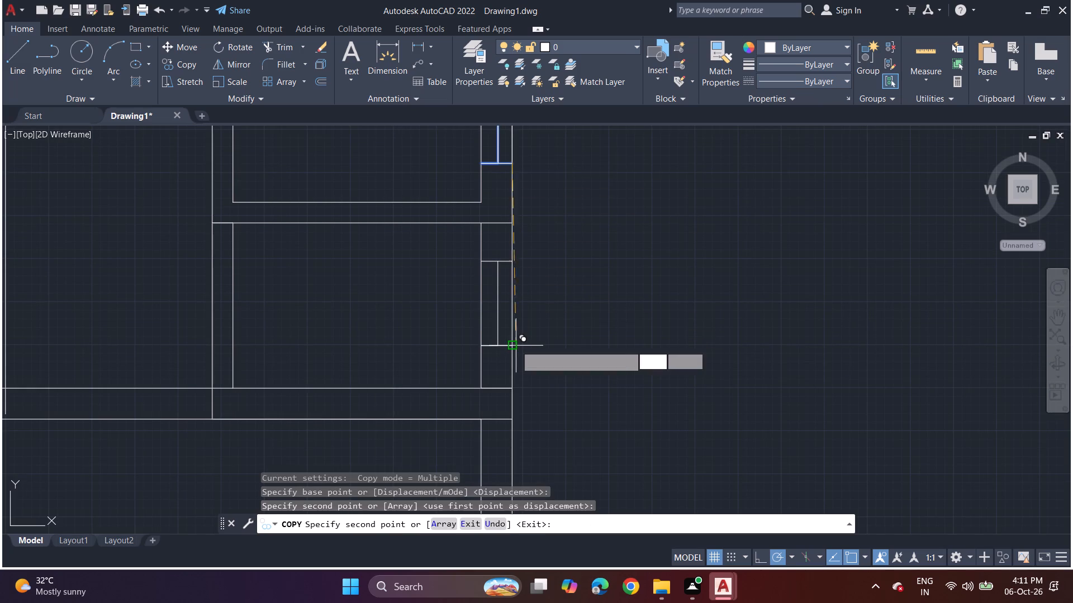
pyautogui.click(516, 346)
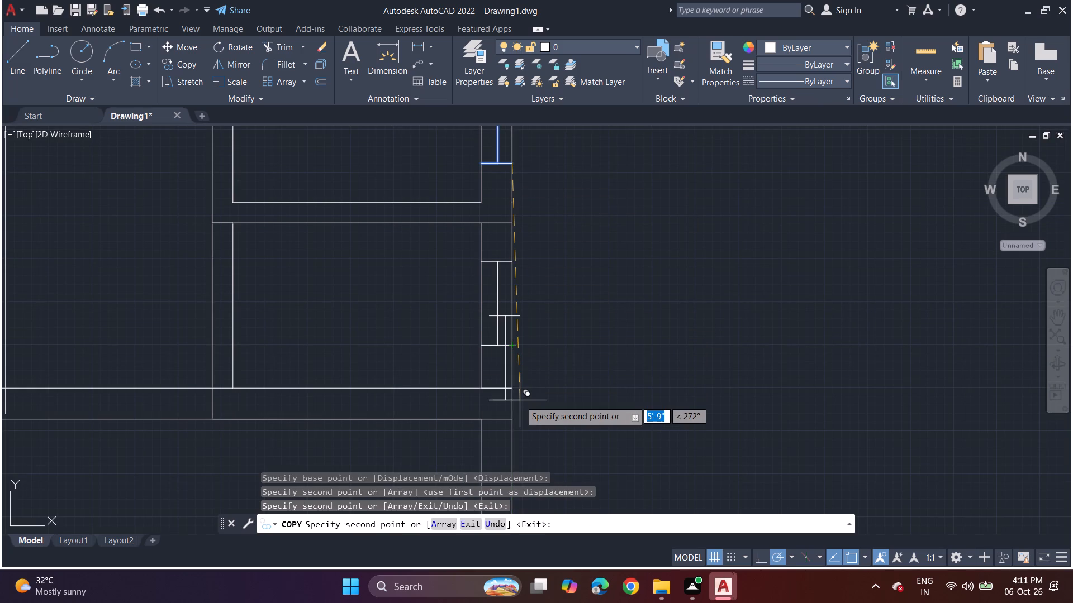
pyautogui.scroll(-2, 520, 400)
pyautogui.press('space')
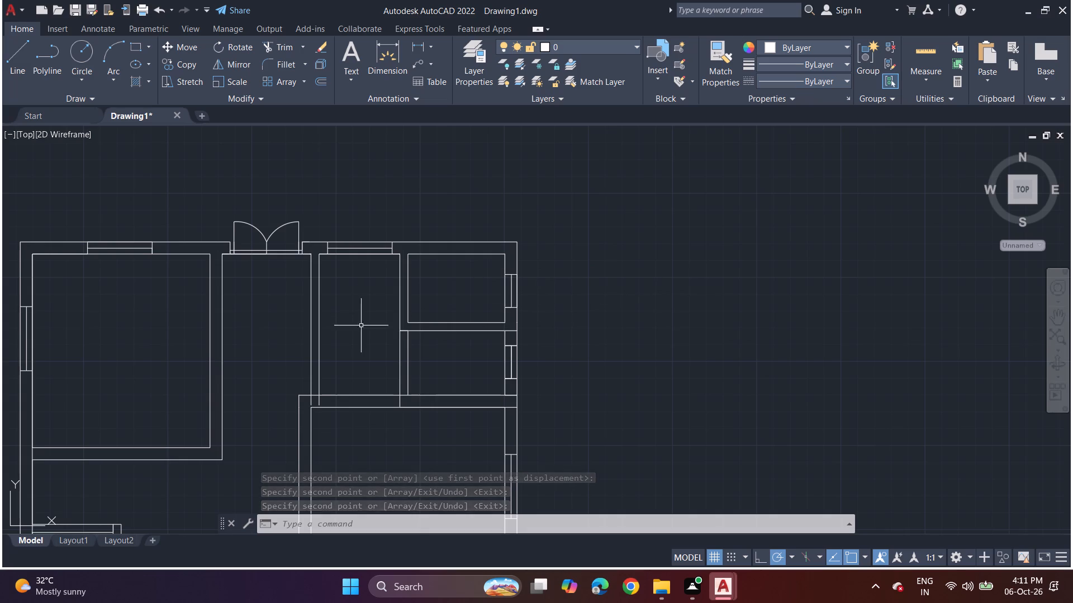
# Draw a door jamb across the 6" partition on the top-right room's left side, using two lines about 3" apart in its upper part.
pyautogui.scroll(2, 308, 223)
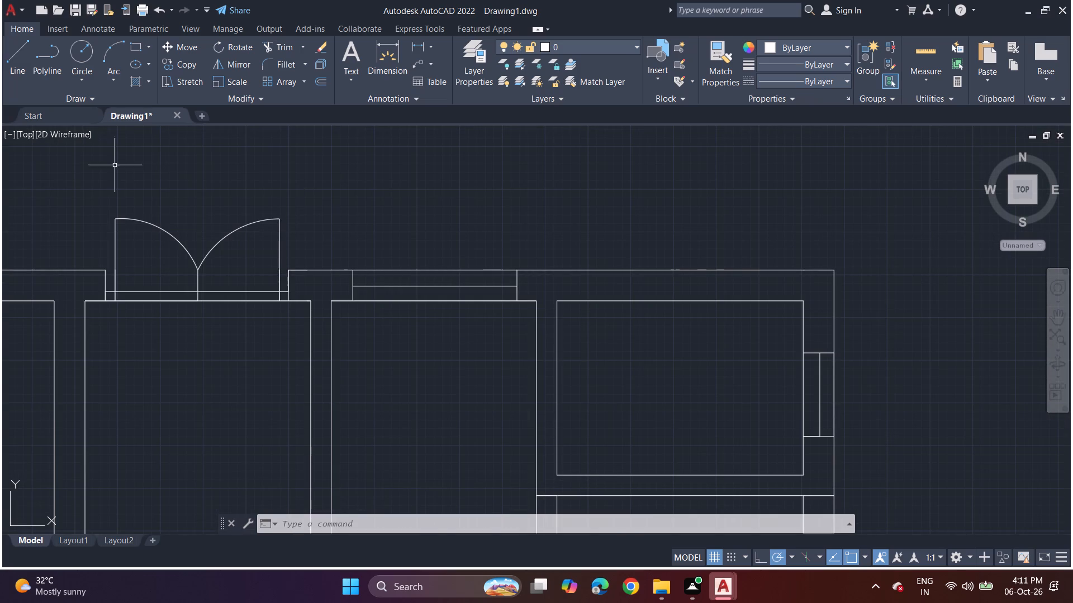
pyautogui.click(20, 54)
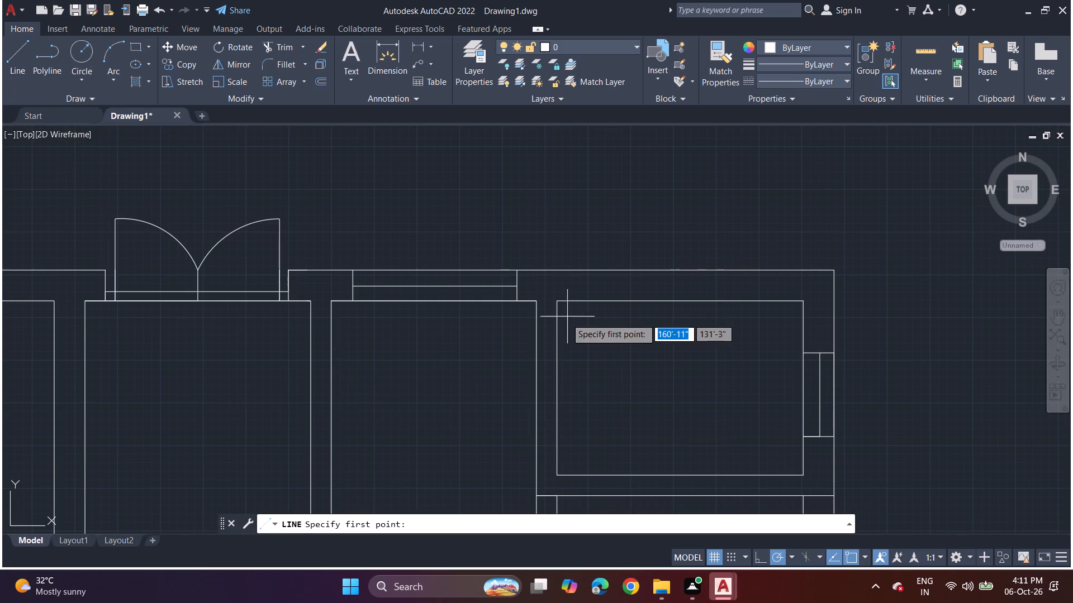
pyautogui.click(561, 302)
pyautogui.click(561, 358)
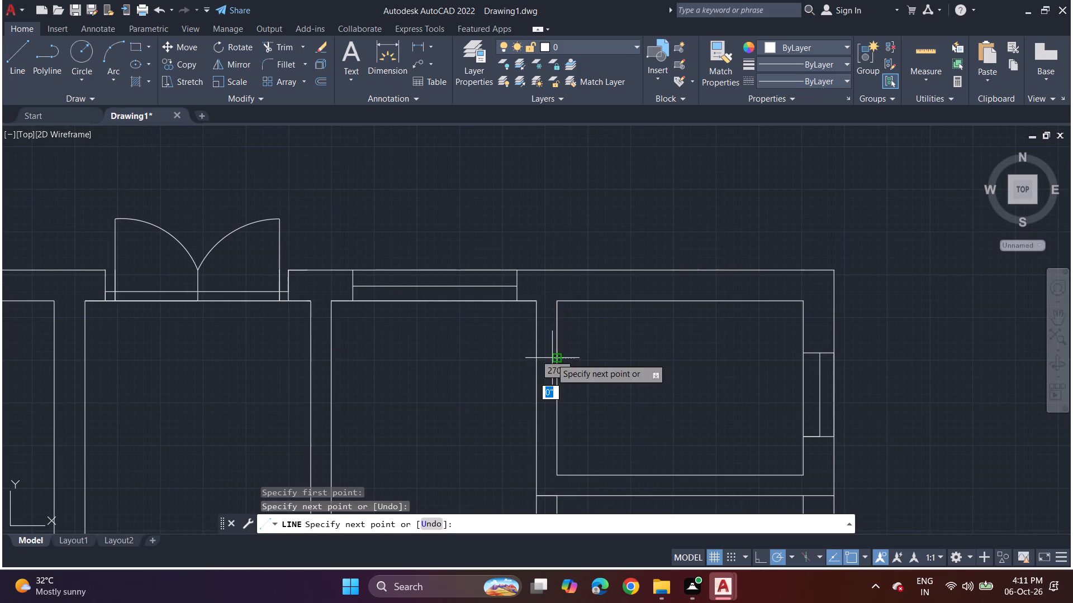
pyautogui.click(540, 358)
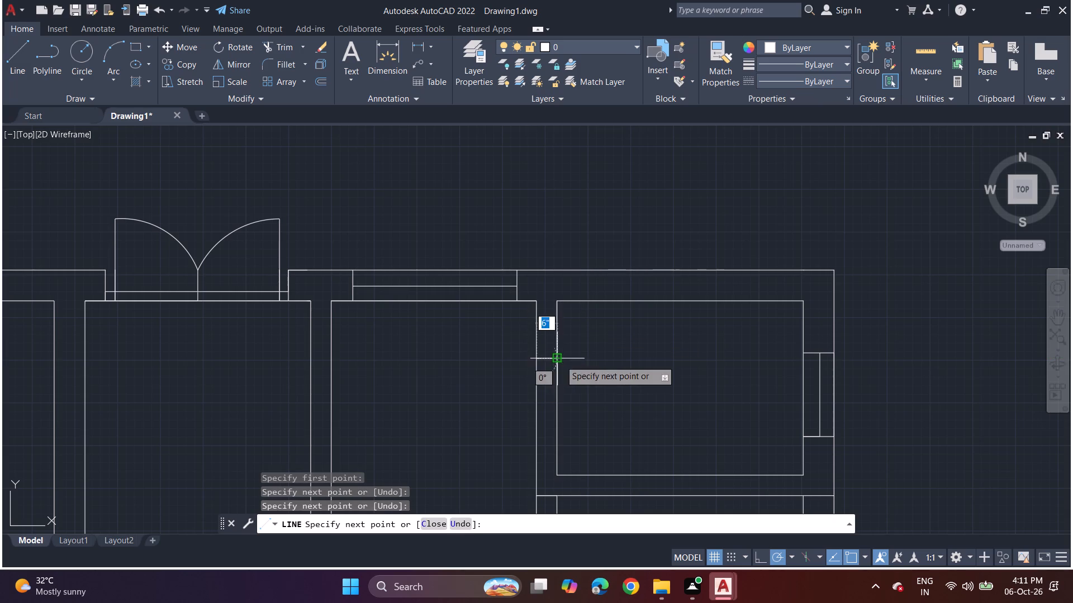
pyautogui.click(560, 360)
pyautogui.click(557, 369)
pyautogui.click(543, 371)
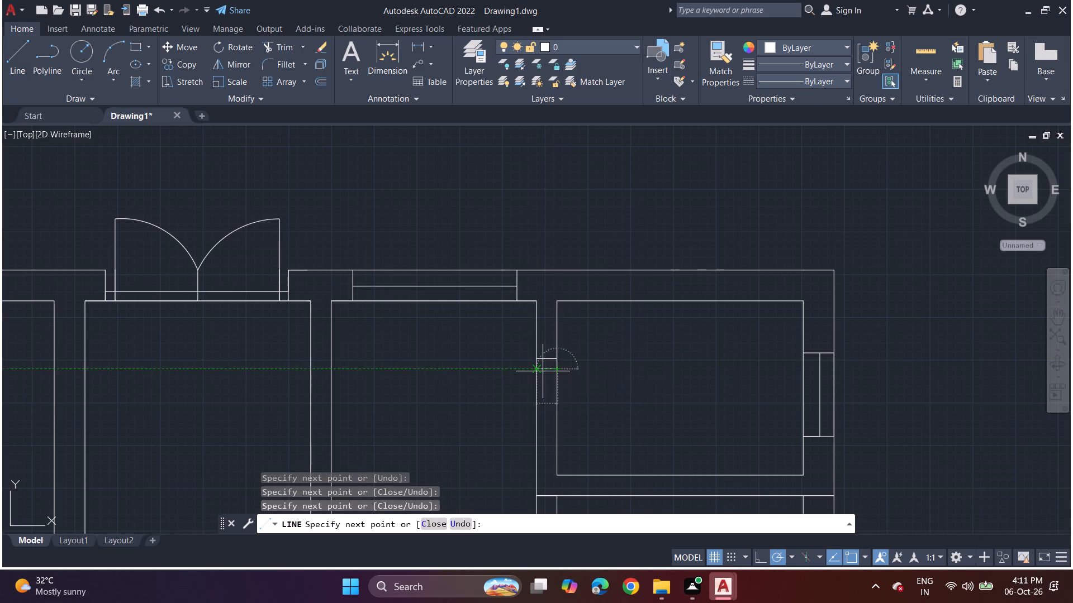
pyautogui.click(542, 363)
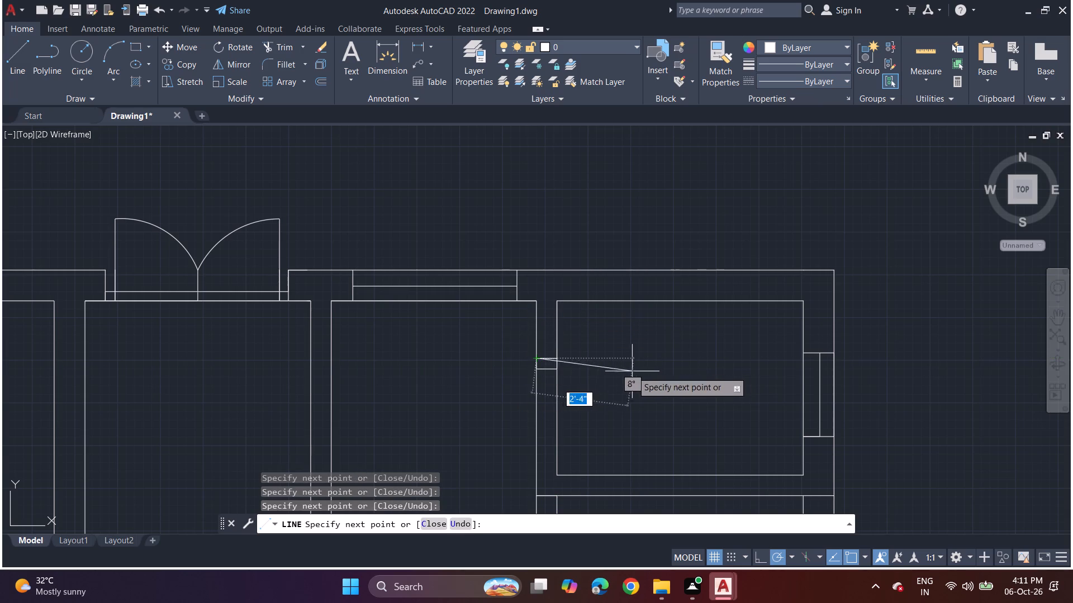
pyautogui.press('space')
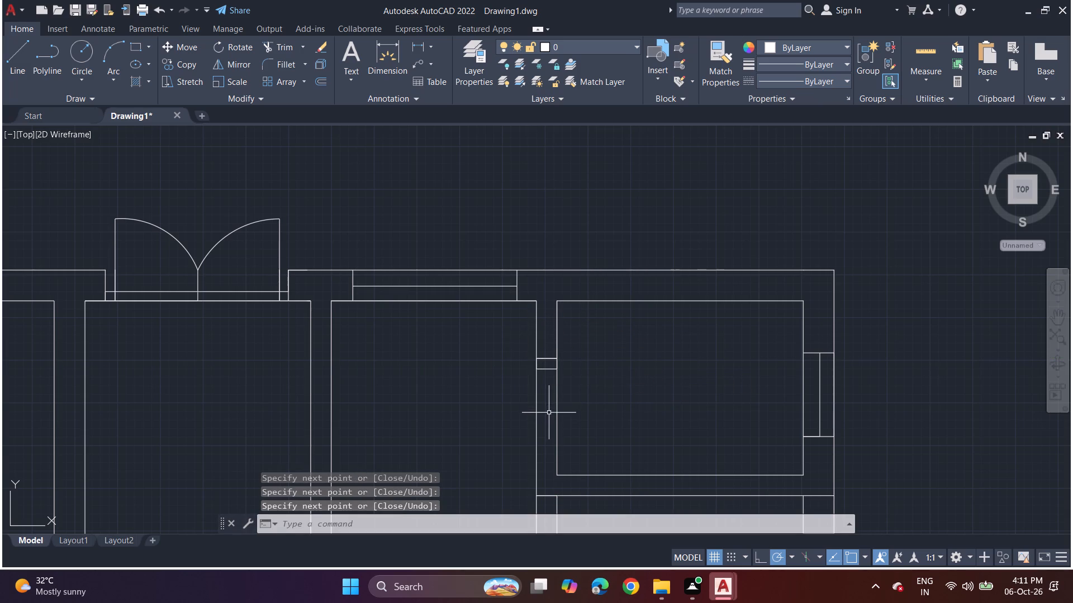
# Draw the opposite 6" wide door jamb in the same partition, at the room's lower-left inner corner.
pyautogui.moveTo(561, 401); pyautogui.dragTo(518, 276, button='middle')
pyautogui.click(15, 65)
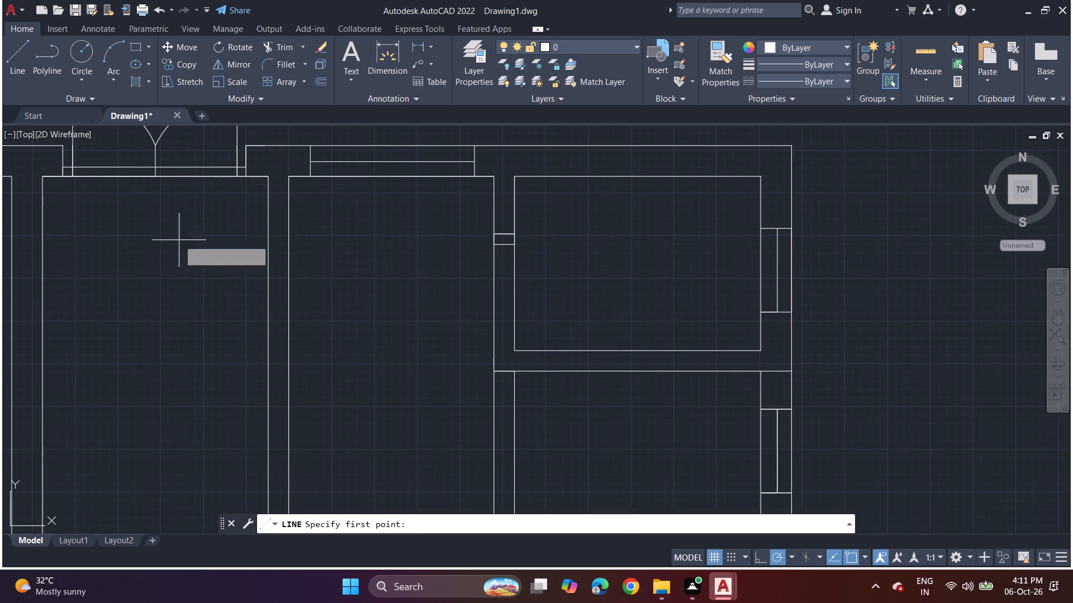
pyautogui.click(517, 353)
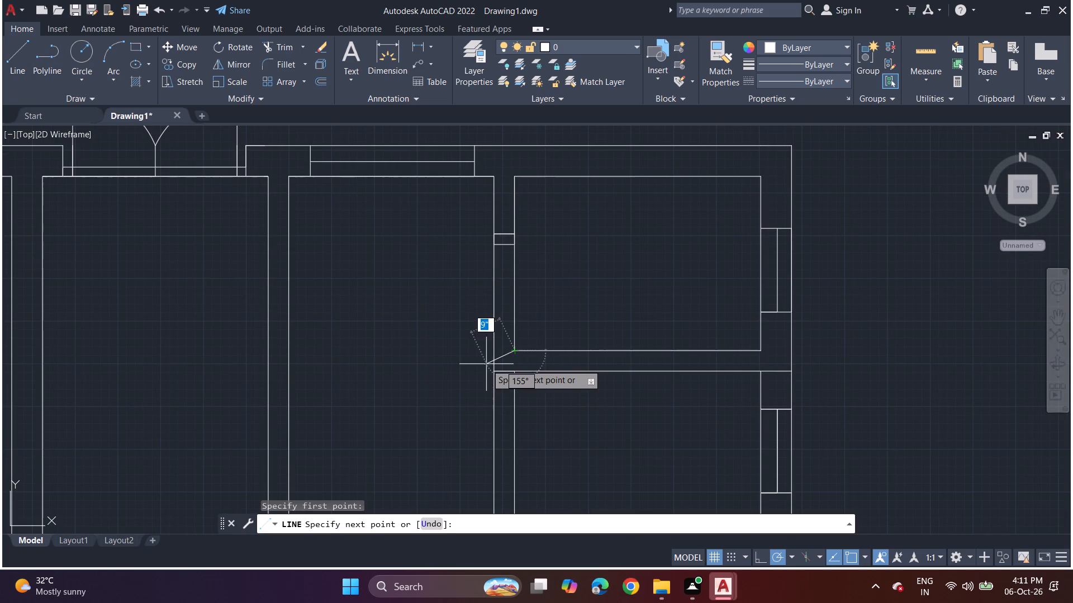
pyautogui.click(490, 355)
pyautogui.click(495, 343)
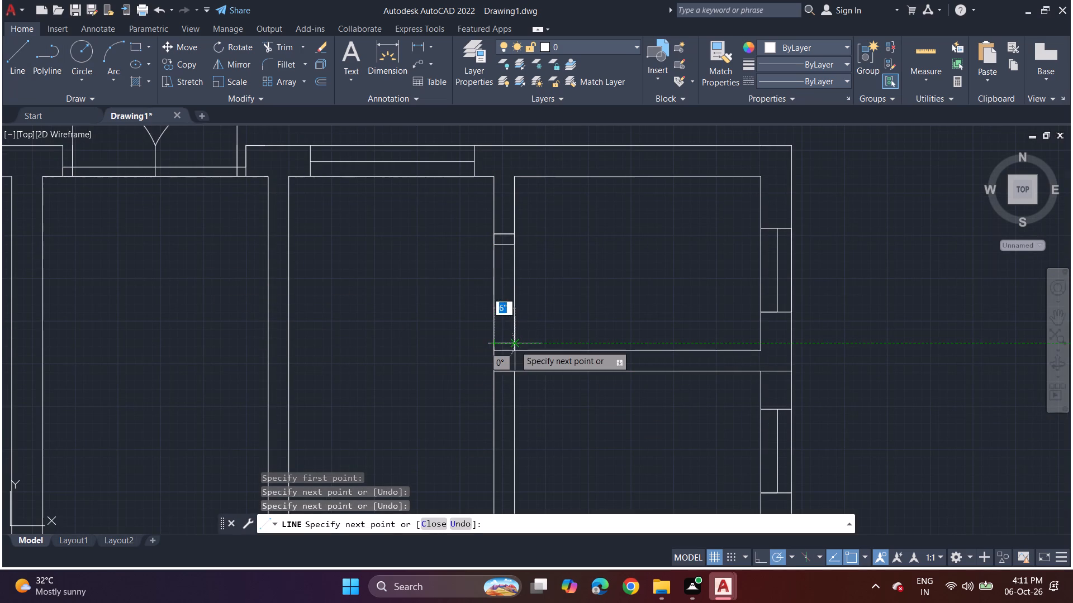
pyautogui.click(515, 345)
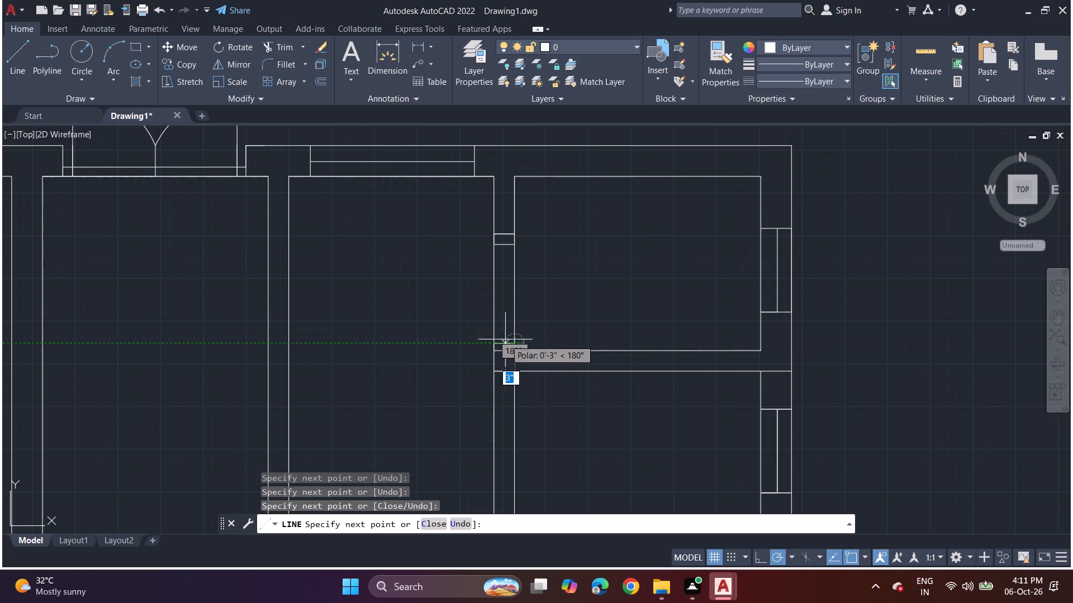
# Draw the door leaf from the middle of the lower jamb: 3" up, followed by a 3' horizontal line into the room.
pyautogui.click(505, 347)
pyautogui.click(505, 338)
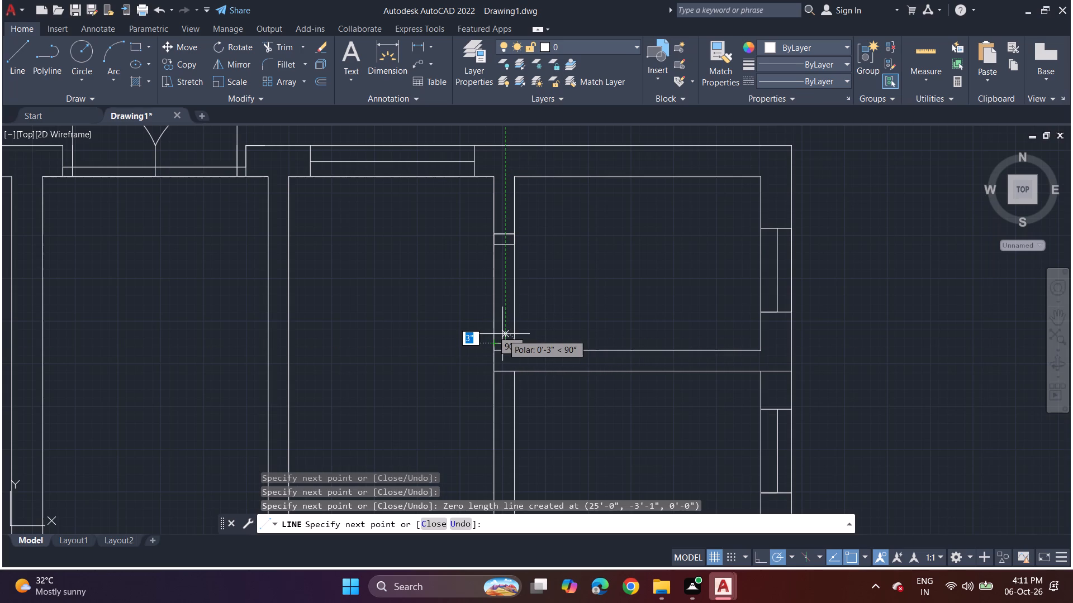
pyautogui.moveTo(503, 334); pyautogui.dragTo(508, 333)
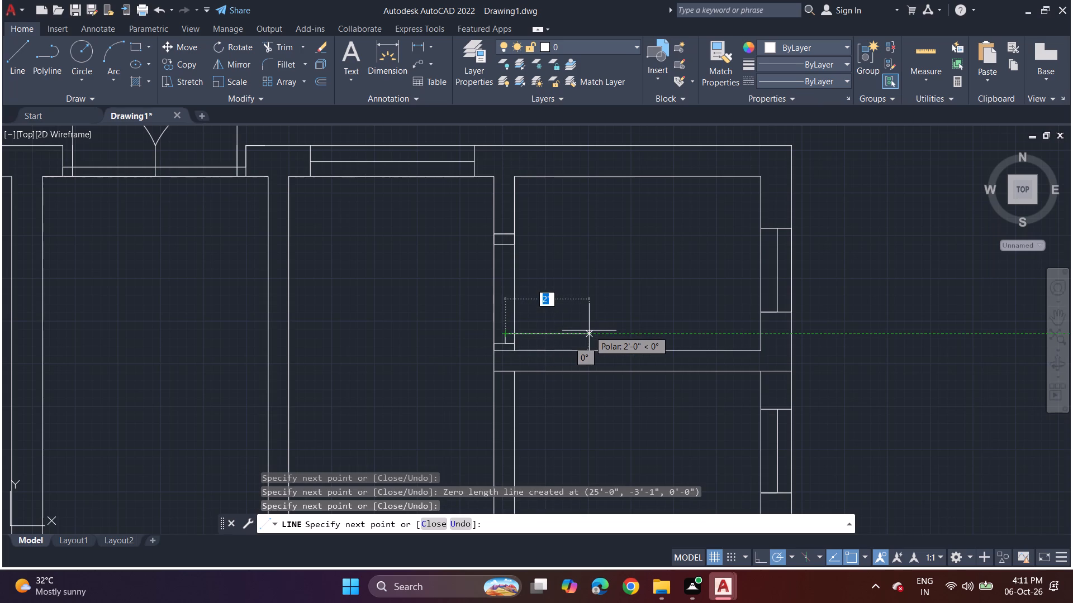
pyautogui.write("3'")
pyautogui.press('Return')
pyautogui.press("'")
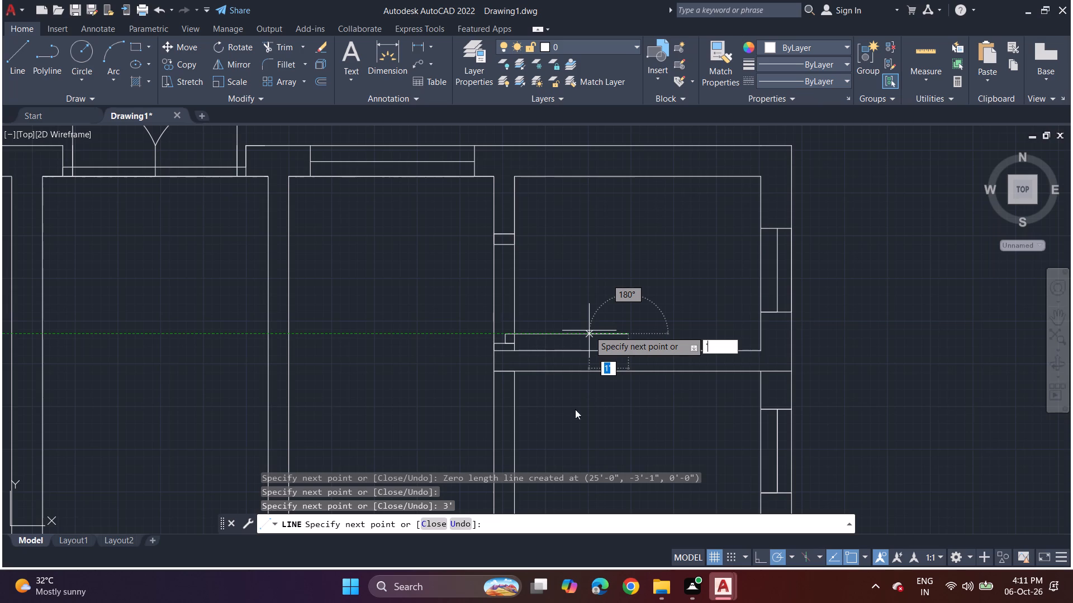
pyautogui.click(609, 368)
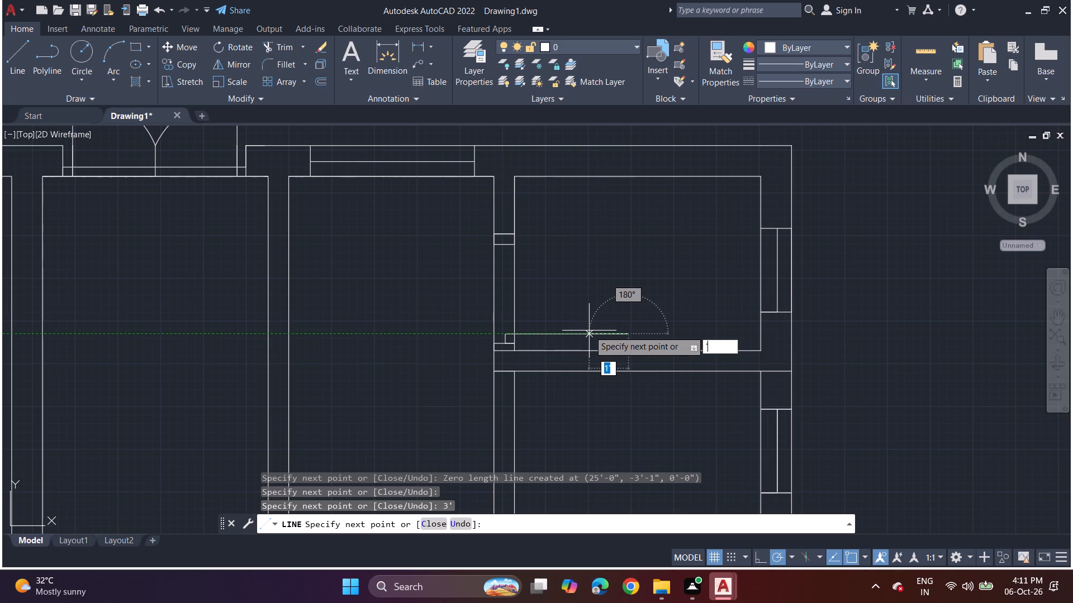
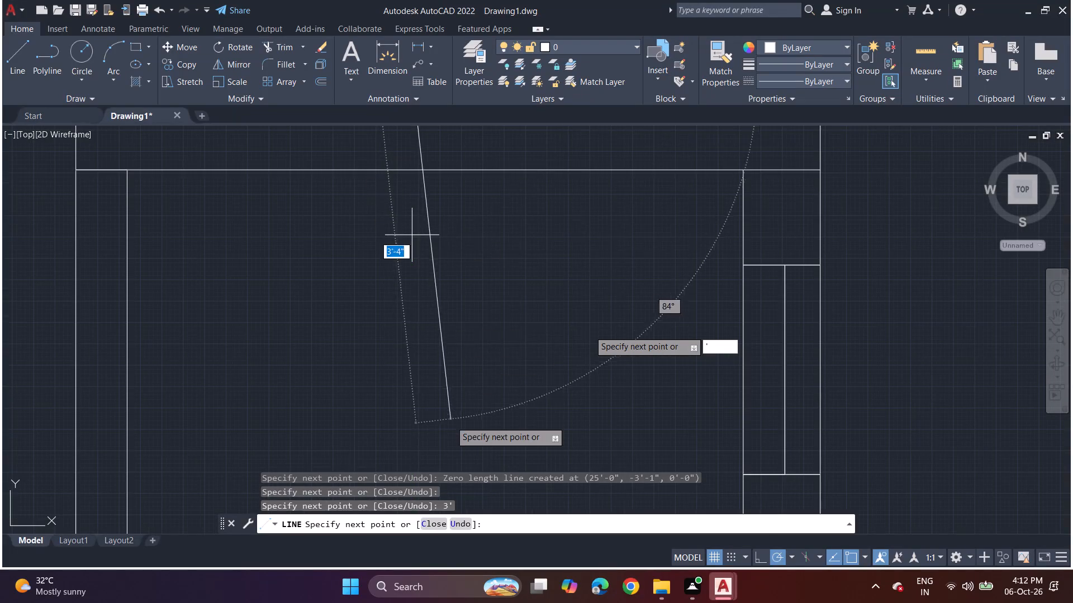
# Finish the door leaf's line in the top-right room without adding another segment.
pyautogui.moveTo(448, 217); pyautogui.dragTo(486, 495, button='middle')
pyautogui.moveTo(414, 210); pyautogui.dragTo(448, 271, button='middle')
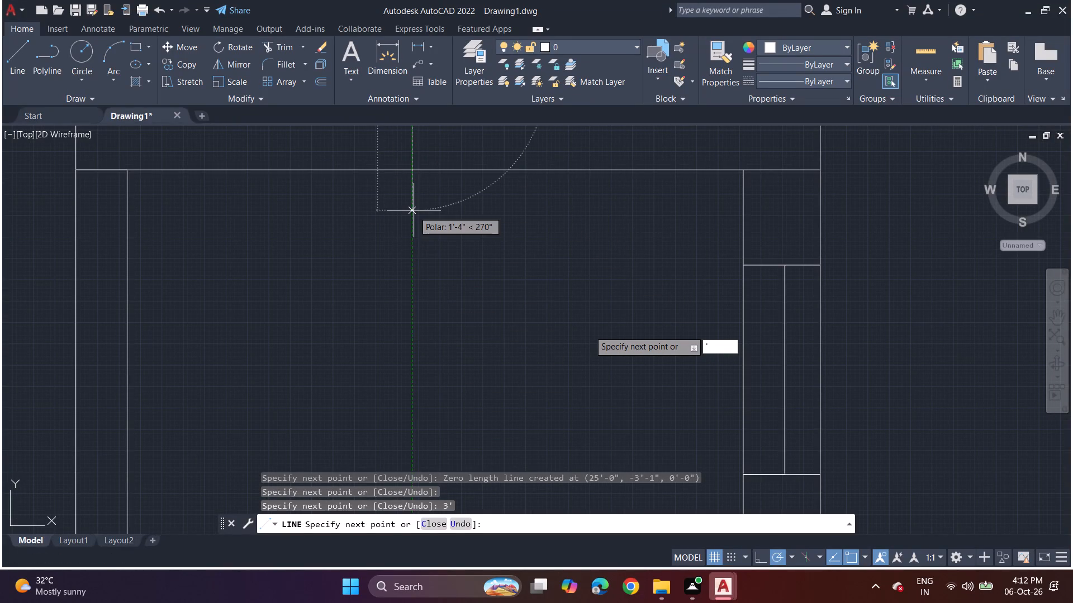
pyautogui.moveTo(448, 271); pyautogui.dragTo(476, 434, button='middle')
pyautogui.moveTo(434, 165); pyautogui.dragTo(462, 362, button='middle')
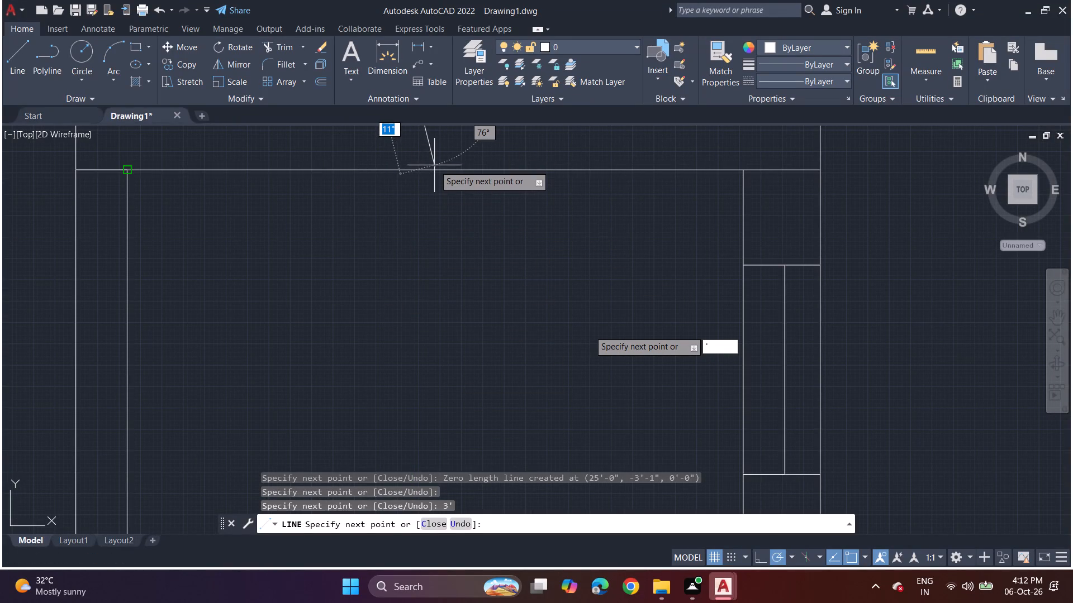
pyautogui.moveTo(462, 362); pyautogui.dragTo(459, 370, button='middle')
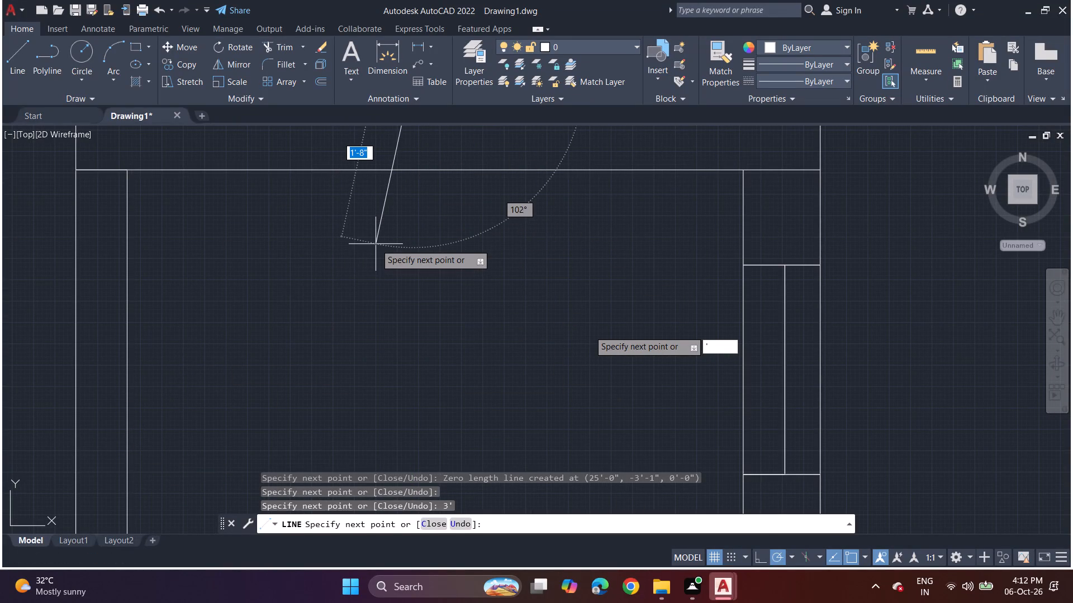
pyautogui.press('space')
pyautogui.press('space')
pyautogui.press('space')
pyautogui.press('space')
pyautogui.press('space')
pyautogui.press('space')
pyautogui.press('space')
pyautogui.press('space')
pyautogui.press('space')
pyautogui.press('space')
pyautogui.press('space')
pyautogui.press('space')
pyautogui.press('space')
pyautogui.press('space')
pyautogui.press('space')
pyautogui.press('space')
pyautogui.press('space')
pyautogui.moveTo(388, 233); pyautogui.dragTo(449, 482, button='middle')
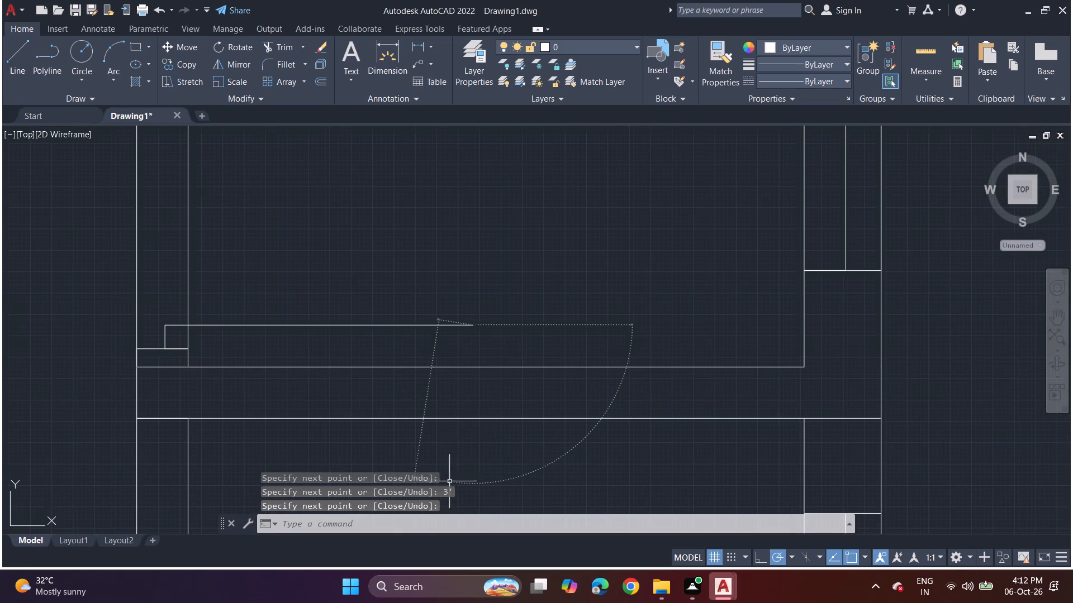
# Undo the door leaf and lower jamb at the top-right room's lower-left inner corner.
pyautogui.moveTo(533, 292); pyautogui.dragTo(533, 299)
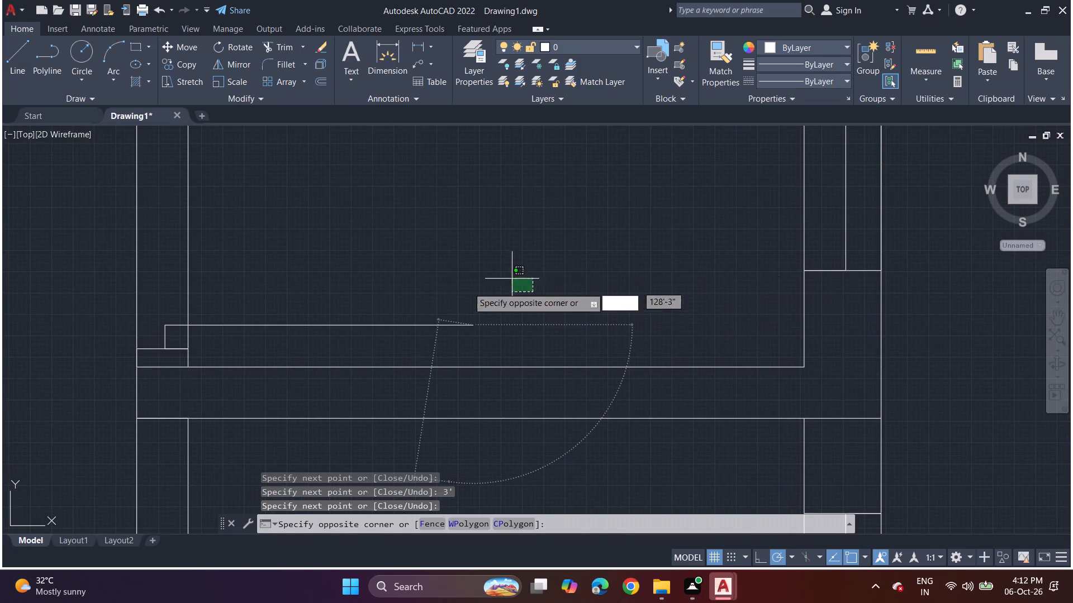
pyautogui.hotkey('ctrl', 'z')
pyautogui.hotkey('ctrl', 'z')
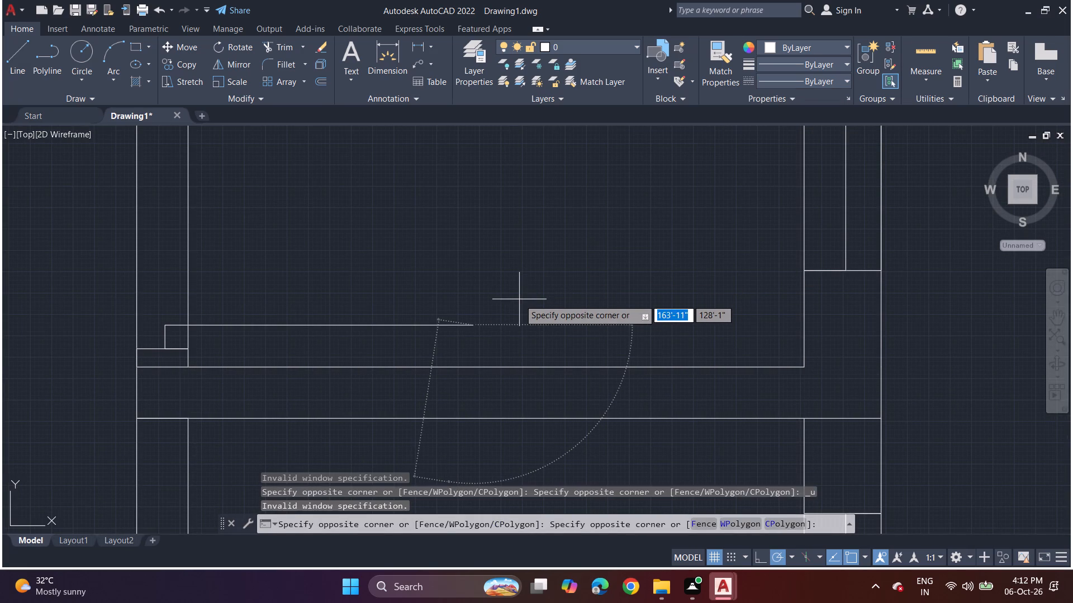
pyautogui.hotkey('ctrl', 'z')
pyautogui.press('space')
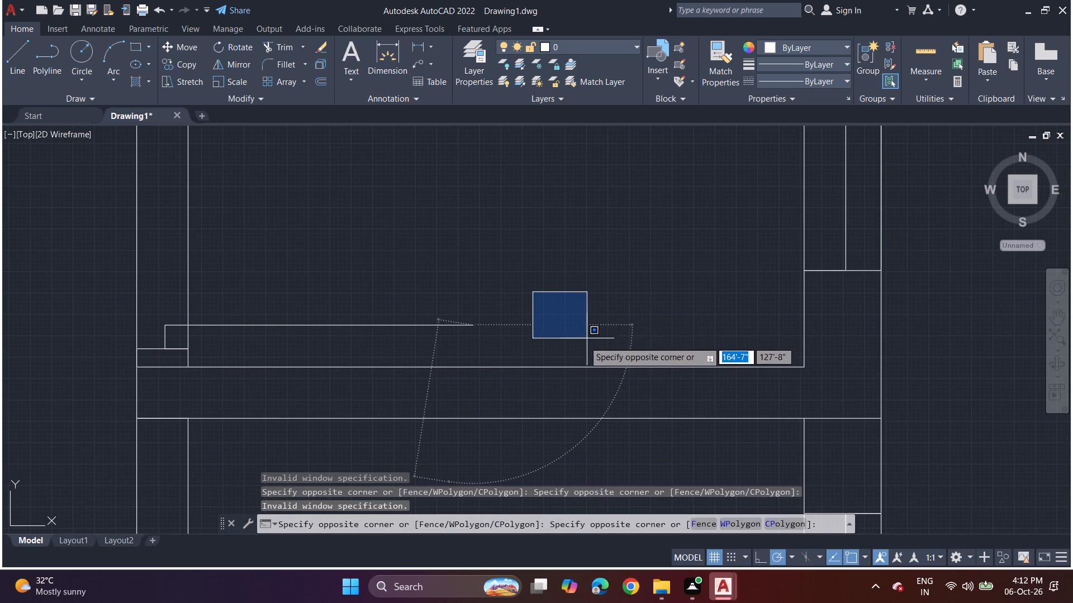
pyautogui.click(585, 327)
pyautogui.scroll(1, 473, 285)
pyautogui.scroll(-2, 473, 285)
pyautogui.click(338, 311)
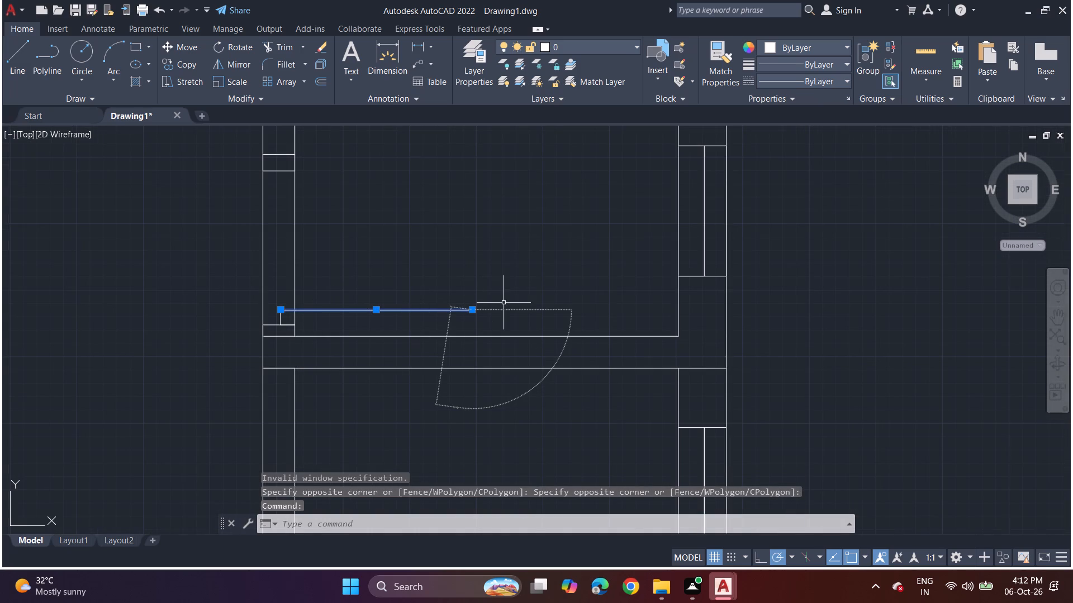
pyautogui.scroll(-3, 488, 175)
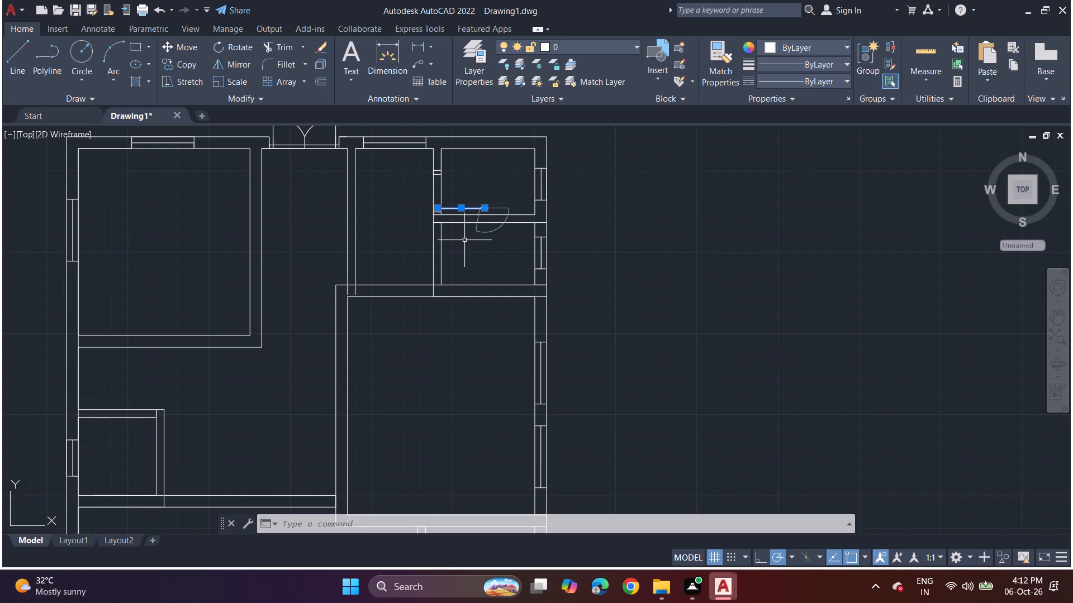
pyautogui.hotkey('ctrl', 'z')
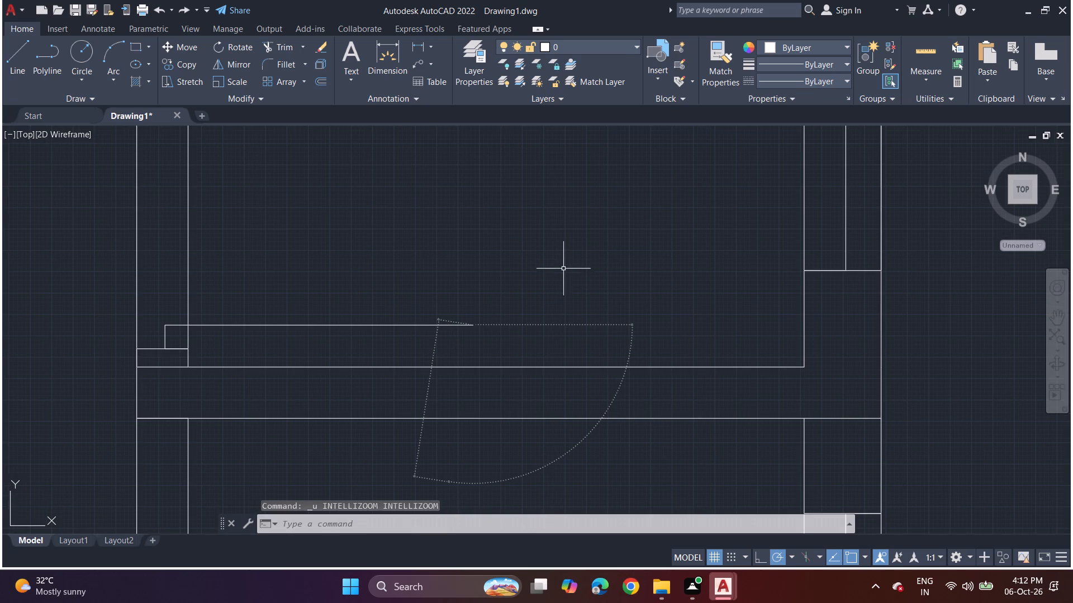
pyautogui.hotkey('ctrl', 'z')
pyautogui.hotkey('ctrl', 'z')
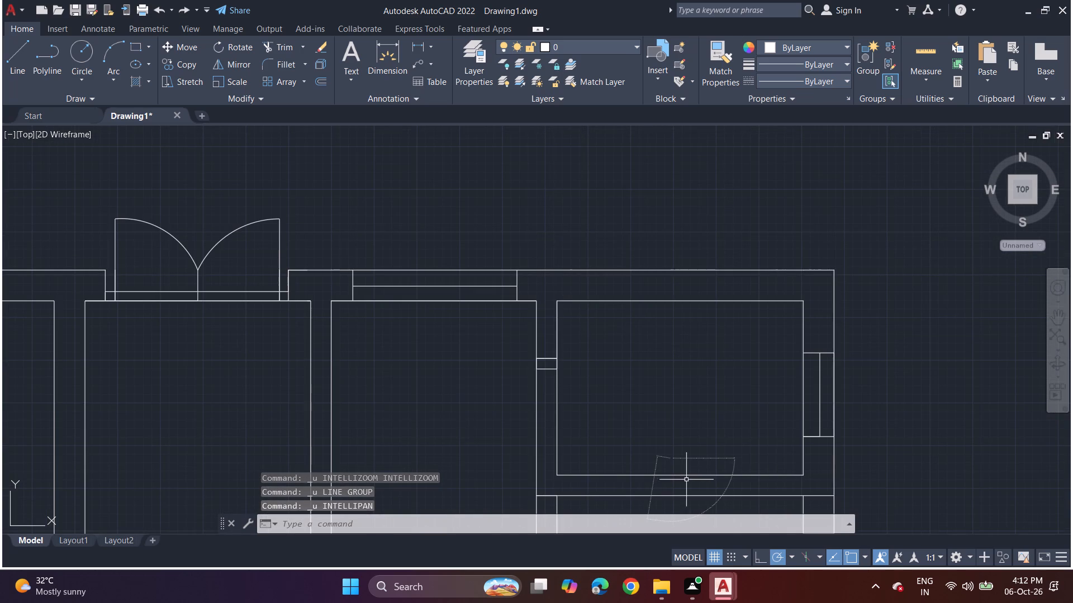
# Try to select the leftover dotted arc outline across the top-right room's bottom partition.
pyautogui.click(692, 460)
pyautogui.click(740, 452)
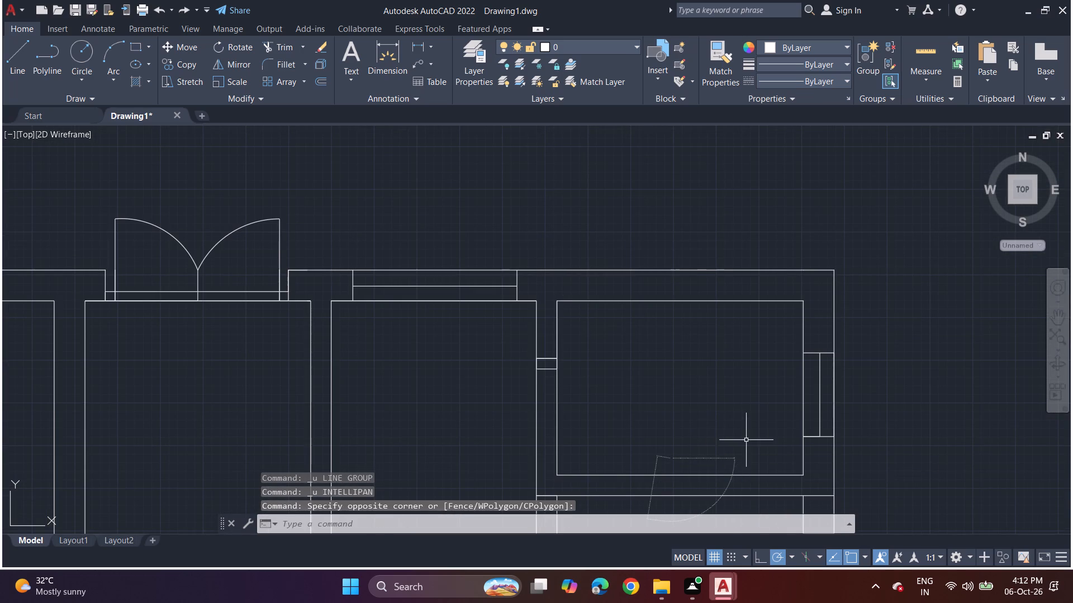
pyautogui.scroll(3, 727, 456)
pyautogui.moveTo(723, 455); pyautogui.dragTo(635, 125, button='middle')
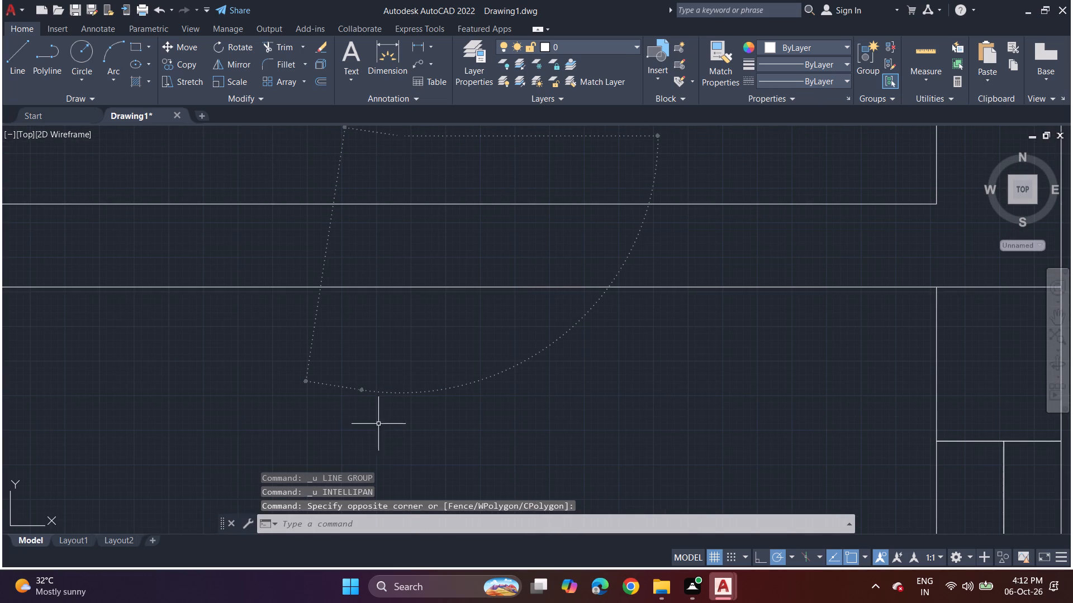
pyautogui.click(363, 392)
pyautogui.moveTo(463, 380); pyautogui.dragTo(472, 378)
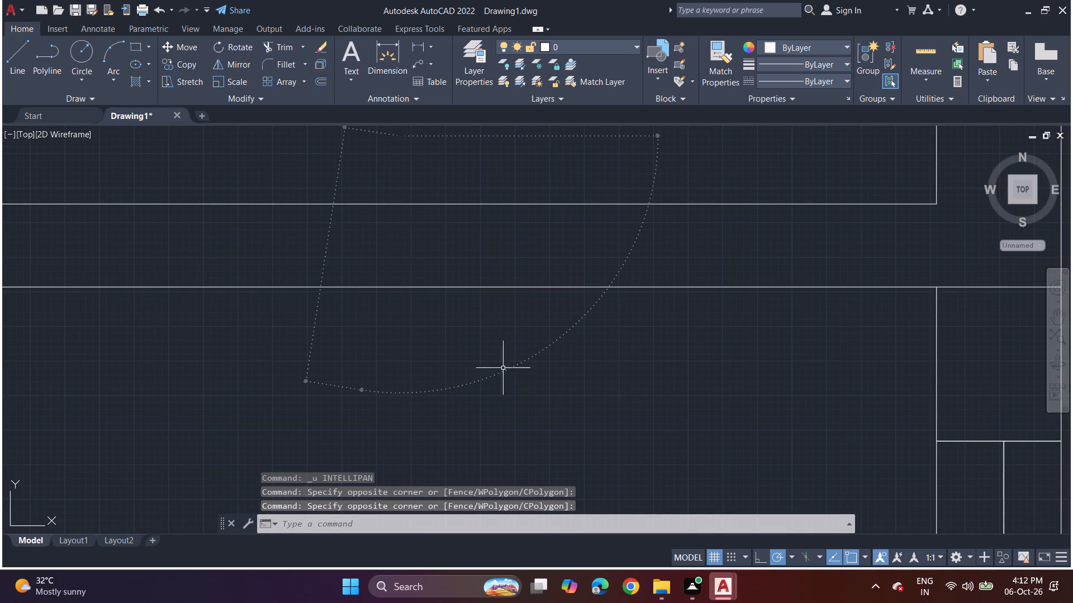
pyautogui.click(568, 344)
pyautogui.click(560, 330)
# Undo the upper door jamb in the top-right room's partition and the window copy in the small room below.
pyautogui.hotkey('ctrl', 'z')
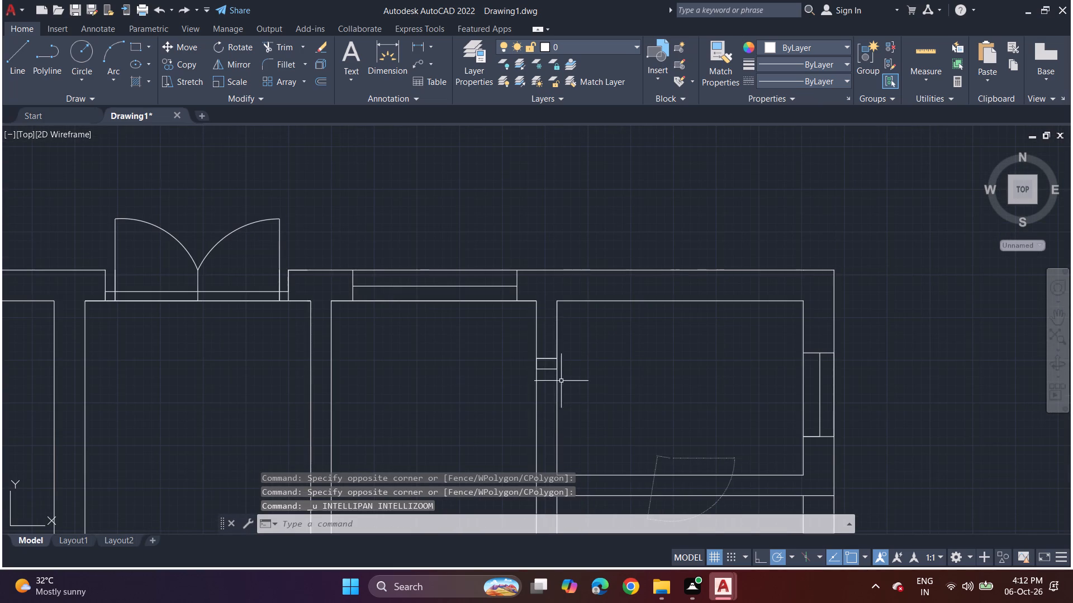
pyautogui.hotkey('ctrl', 'z')
pyautogui.hotkey('ctrl', 'z')
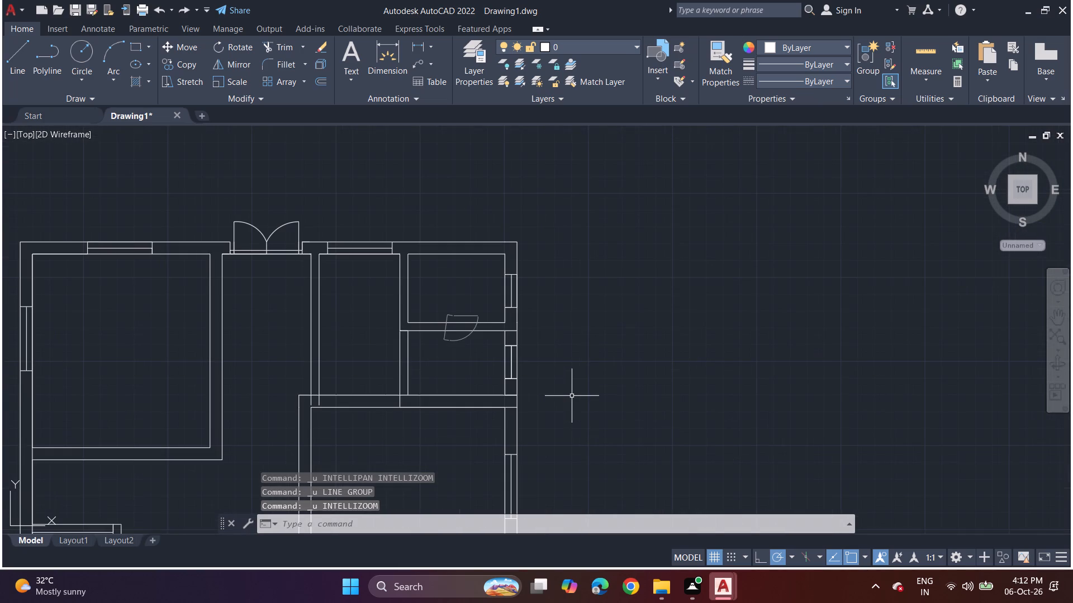
pyautogui.hotkey('ctrl', 'z')
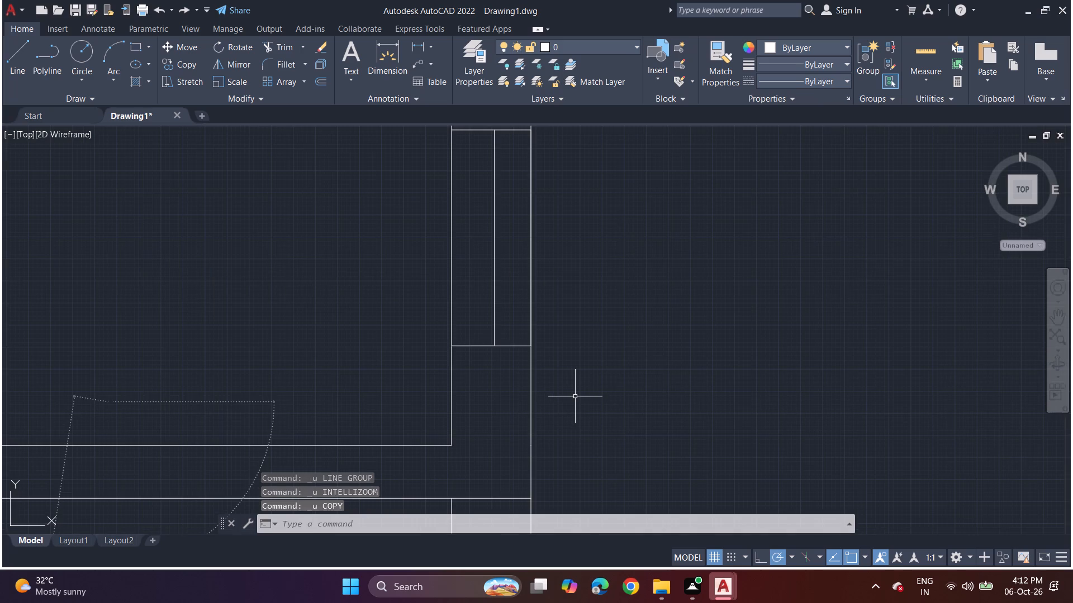
pyautogui.hotkey('ctrl', 'z')
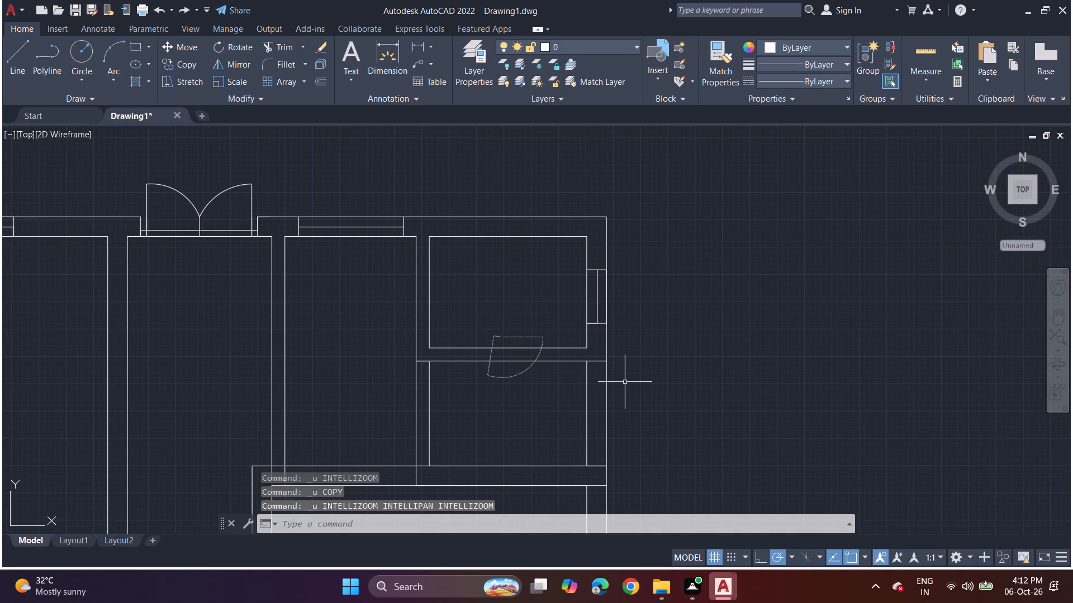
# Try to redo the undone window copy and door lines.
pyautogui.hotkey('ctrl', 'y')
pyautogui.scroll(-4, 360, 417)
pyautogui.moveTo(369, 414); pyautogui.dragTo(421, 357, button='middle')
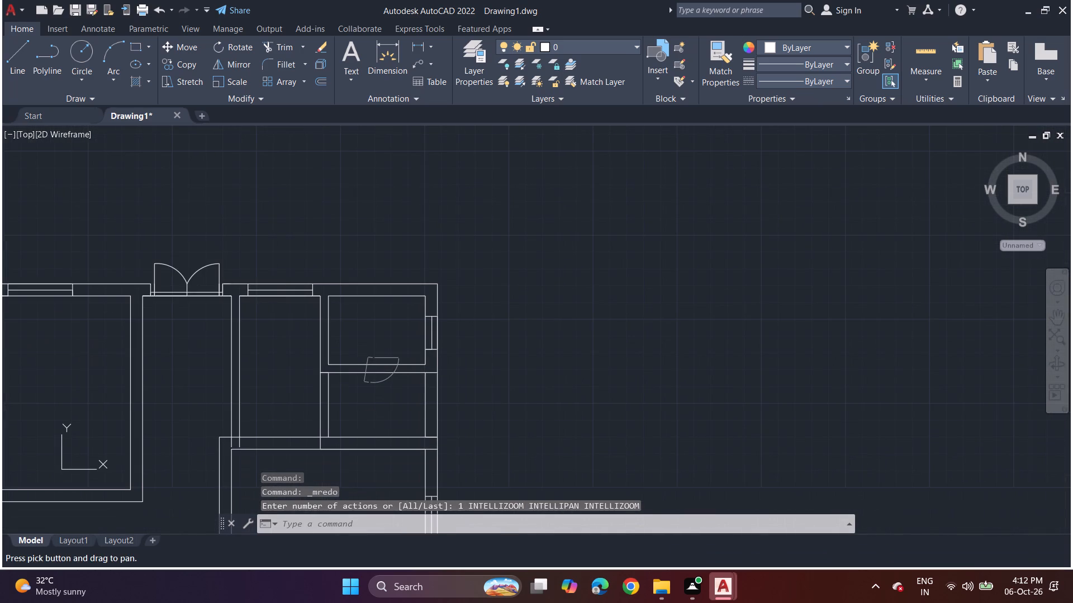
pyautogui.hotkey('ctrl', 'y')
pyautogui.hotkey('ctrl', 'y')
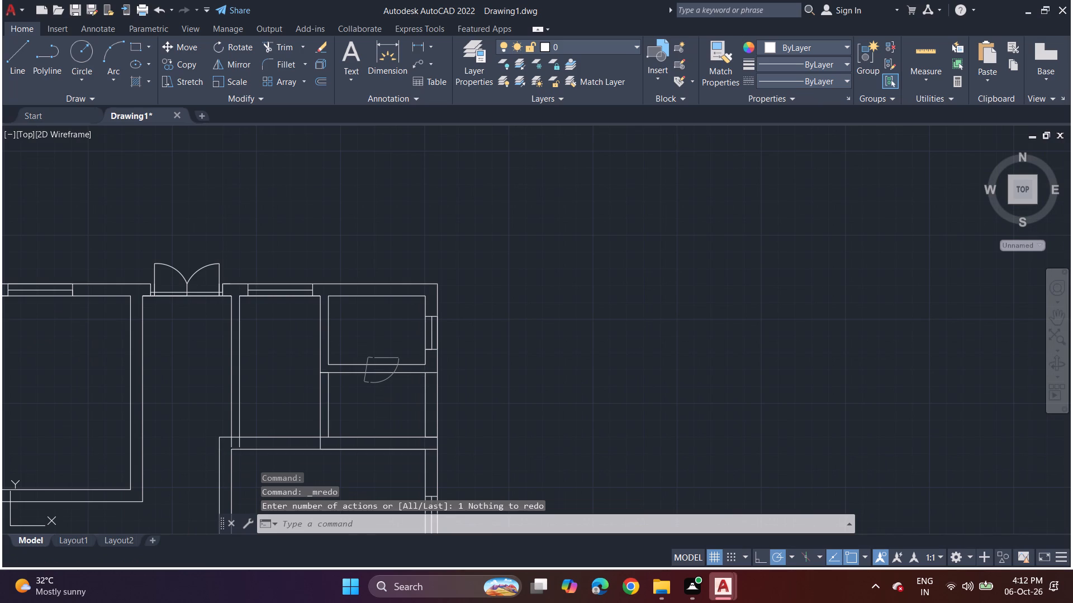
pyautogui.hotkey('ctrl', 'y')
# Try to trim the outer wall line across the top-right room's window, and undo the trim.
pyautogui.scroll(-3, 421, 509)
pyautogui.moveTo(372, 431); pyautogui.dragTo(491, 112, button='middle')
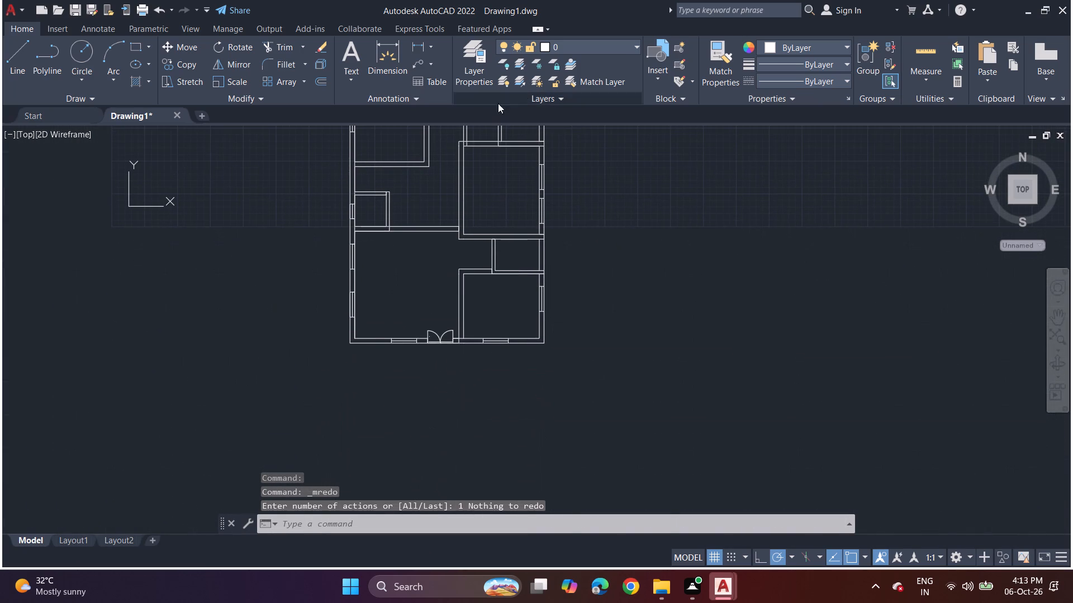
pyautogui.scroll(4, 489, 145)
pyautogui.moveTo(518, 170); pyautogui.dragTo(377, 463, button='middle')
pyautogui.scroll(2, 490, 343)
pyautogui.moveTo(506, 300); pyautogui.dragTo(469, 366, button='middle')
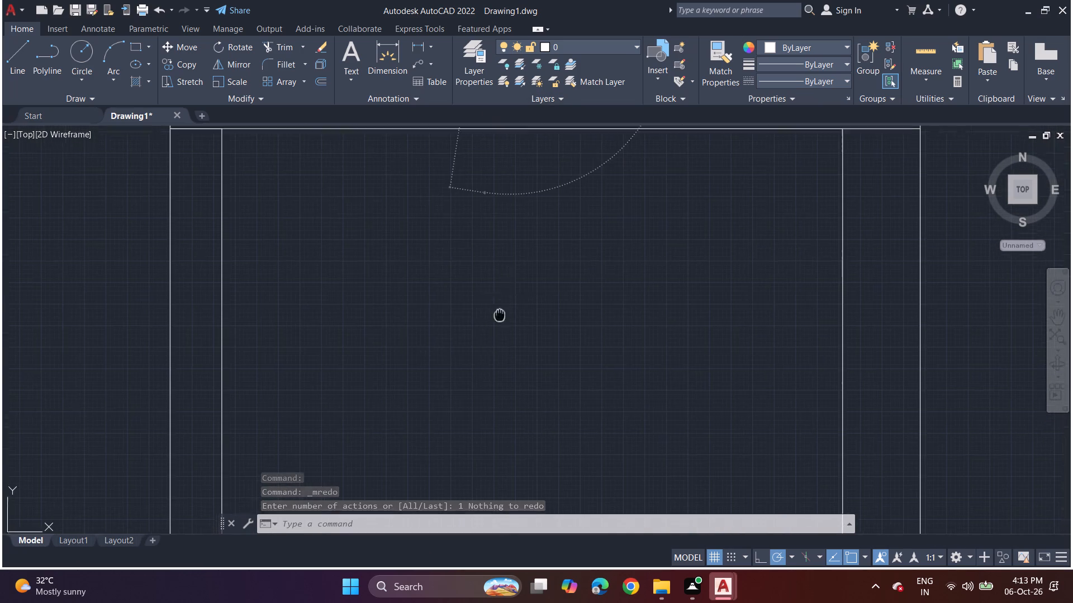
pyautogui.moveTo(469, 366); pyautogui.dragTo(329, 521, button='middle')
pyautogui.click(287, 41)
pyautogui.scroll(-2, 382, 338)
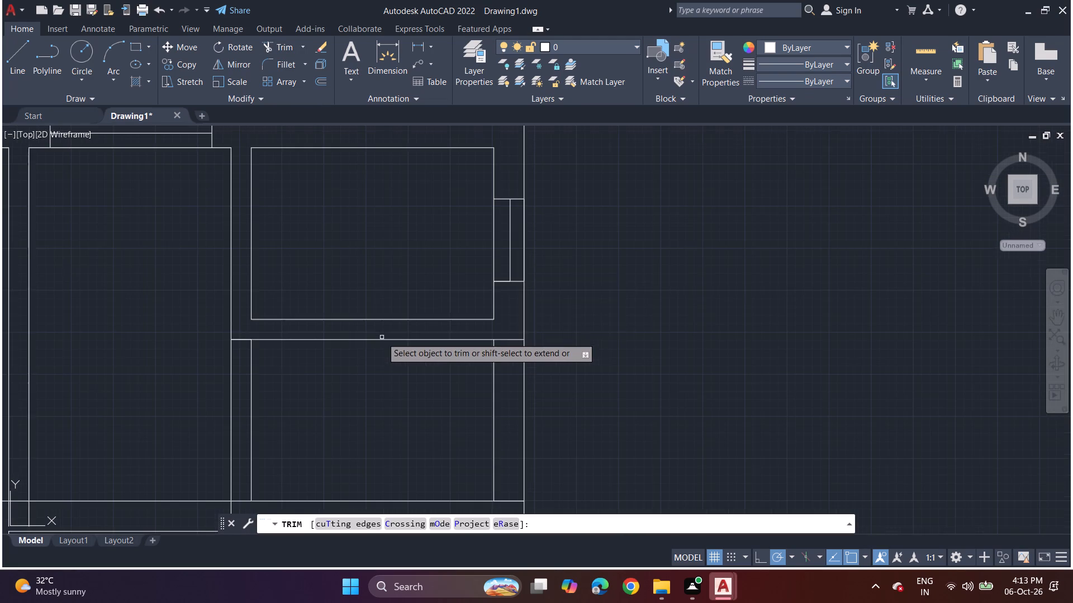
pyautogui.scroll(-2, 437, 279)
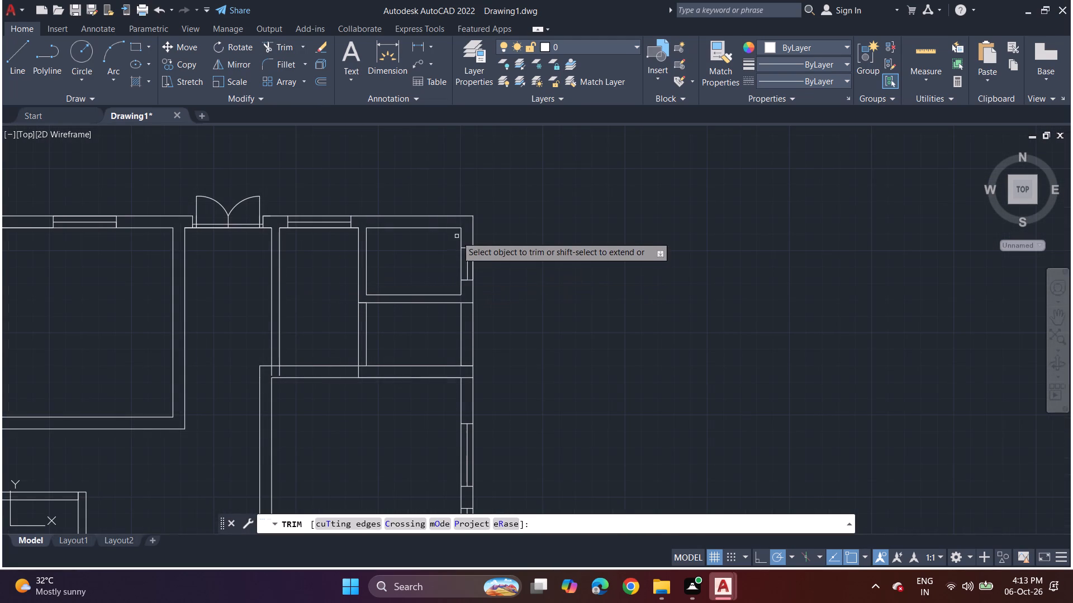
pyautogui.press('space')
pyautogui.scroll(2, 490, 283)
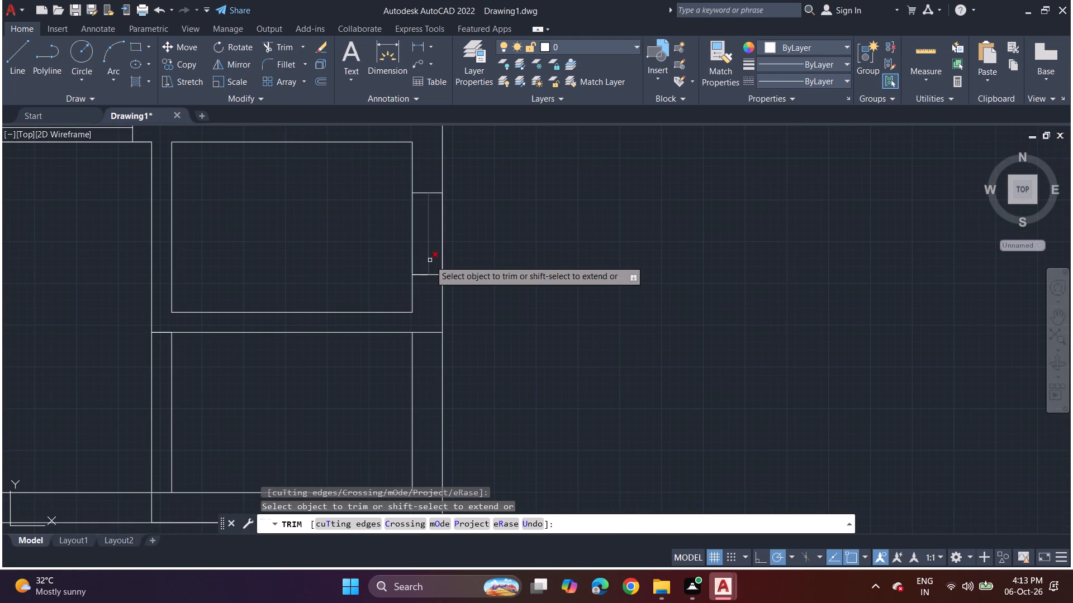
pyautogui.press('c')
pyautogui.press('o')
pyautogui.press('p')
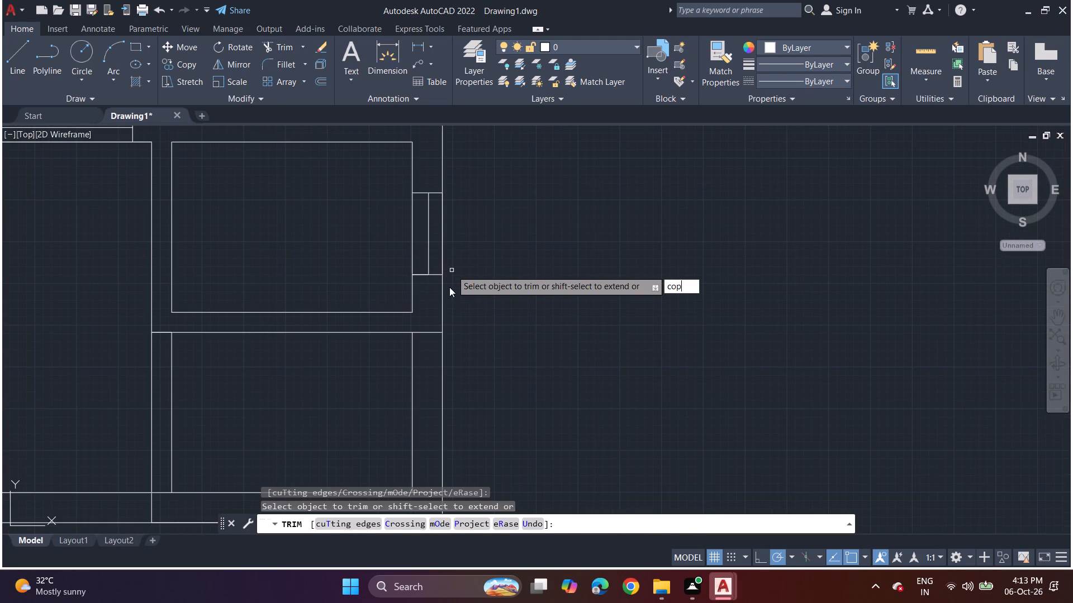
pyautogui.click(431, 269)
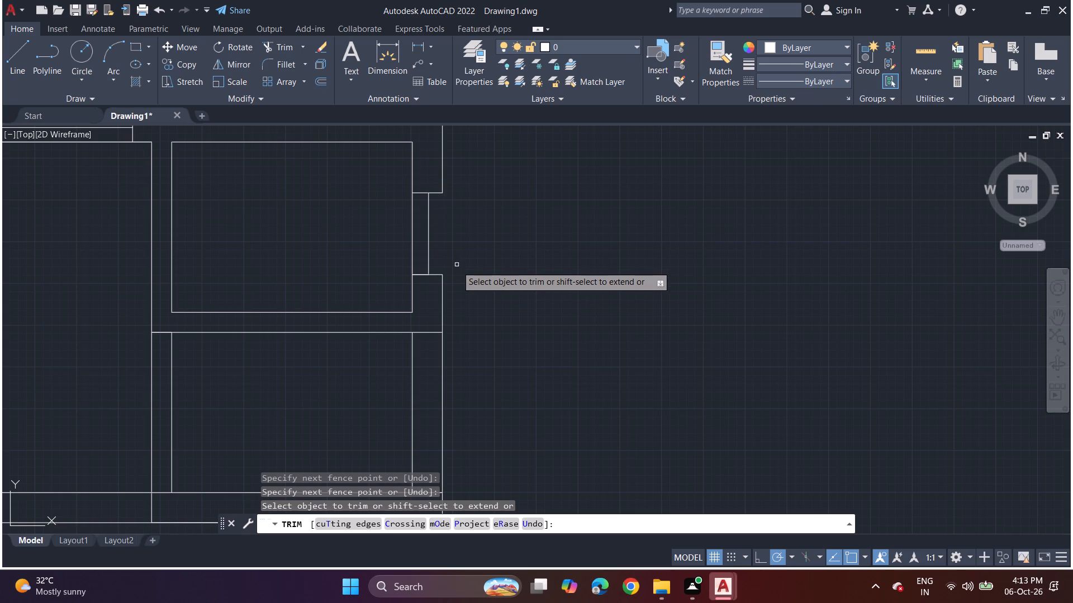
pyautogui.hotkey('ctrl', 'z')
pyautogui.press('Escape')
# Copy the top-right room's window lines straight down about 4'-5" into the outer wall of the small room below.
pyautogui.moveTo(635, 239); pyautogui.dragTo(608, 291, button='middle')
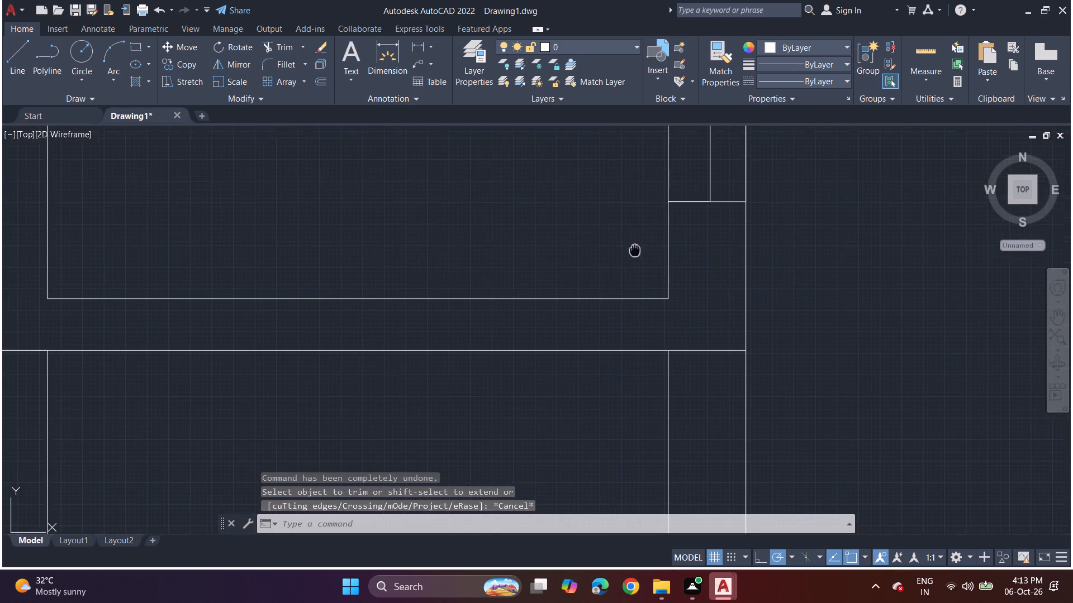
pyautogui.moveTo(608, 291); pyautogui.dragTo(457, 356, button='middle')
pyautogui.press('c')
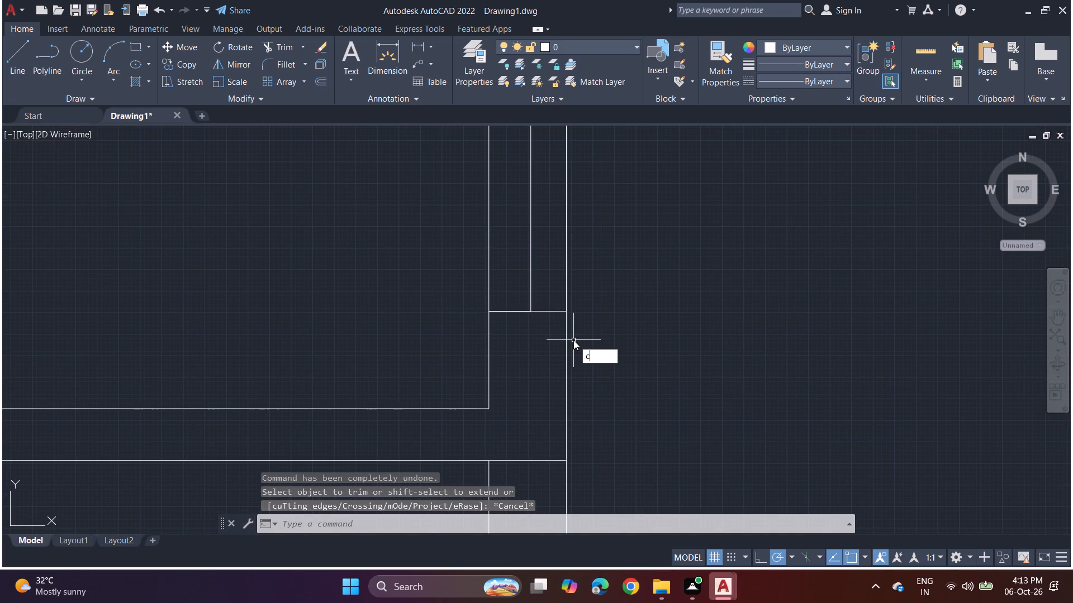
pyautogui.click(619, 377)
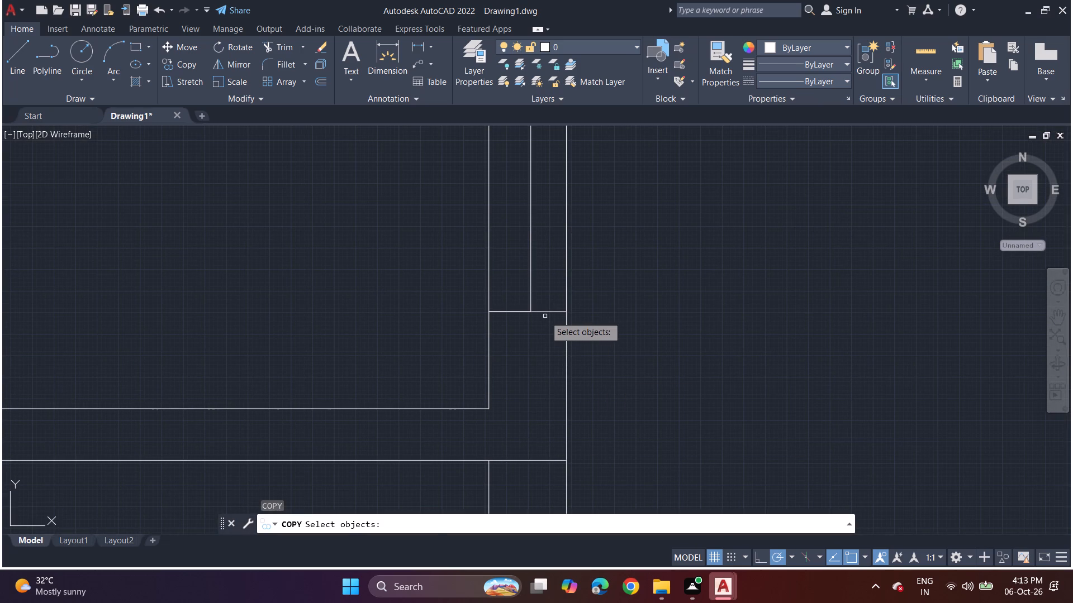
pyautogui.click(545, 316)
pyautogui.click(548, 304)
pyautogui.moveTo(538, 308); pyautogui.dragTo(539, 318)
pyautogui.click(544, 315)
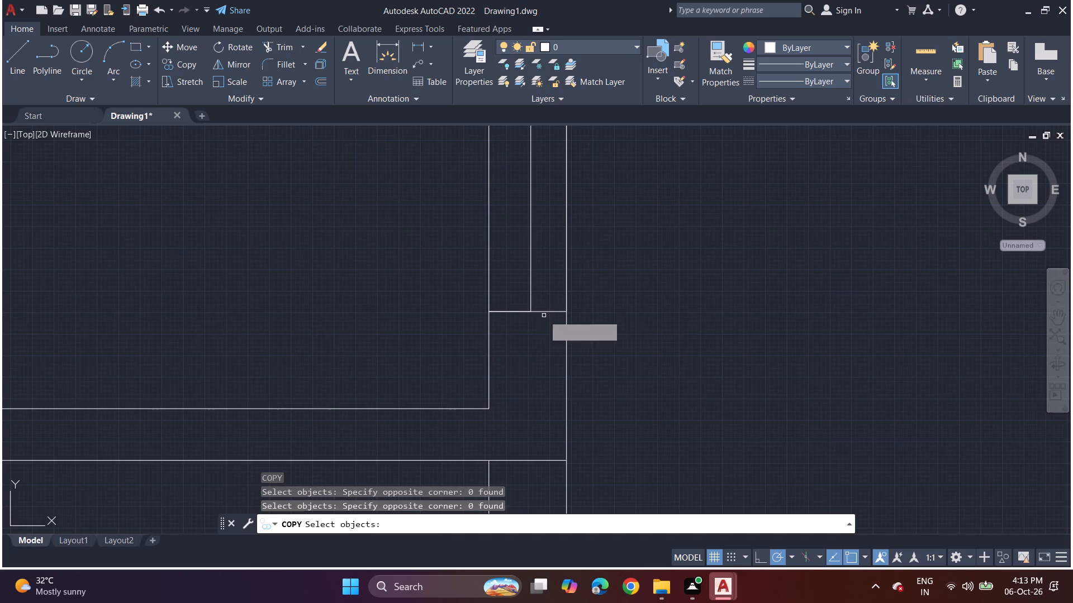
pyautogui.click(547, 312)
pyautogui.click(531, 300)
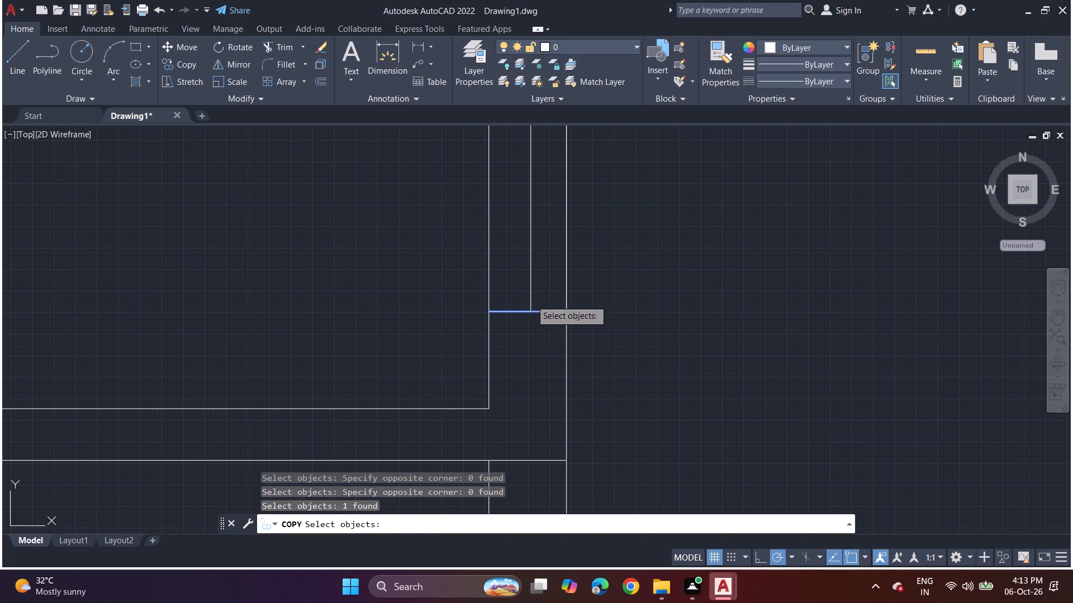
pyautogui.scroll(-2, 474, 189)
pyautogui.moveTo(484, 197); pyautogui.dragTo(463, 335, button='middle')
pyautogui.scroll(2, 472, 314)
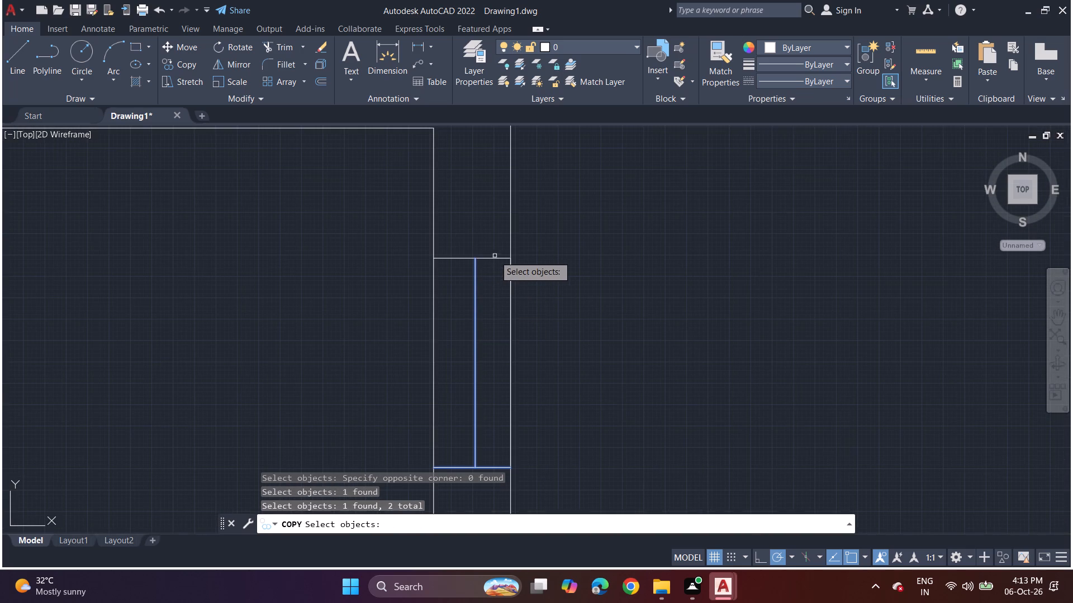
pyautogui.click(495, 259)
pyautogui.scroll(-1, 482, 298)
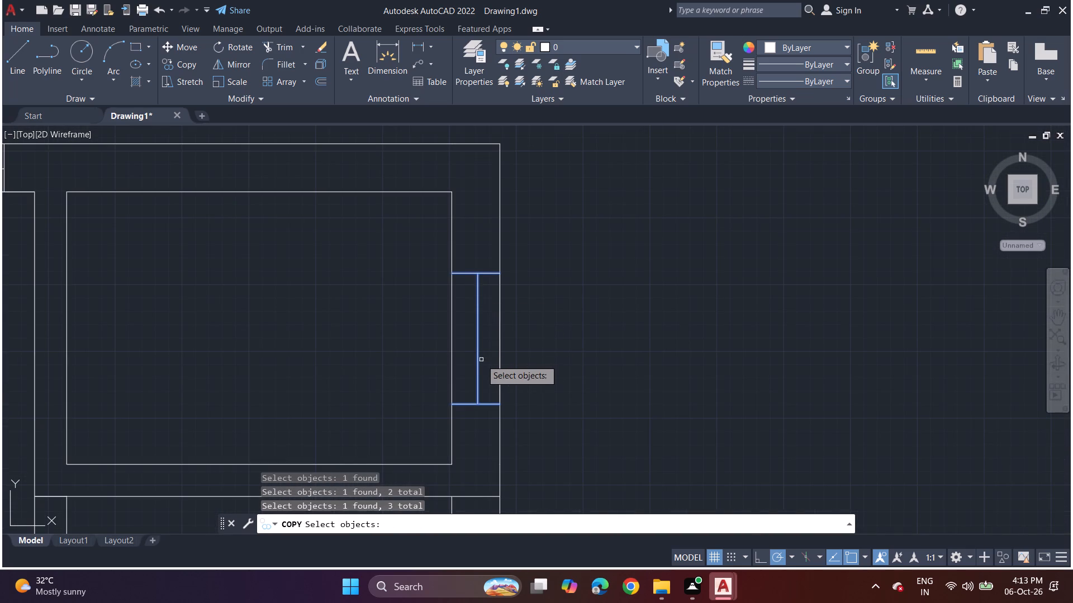
pyautogui.press('c')
pyautogui.write('opy')
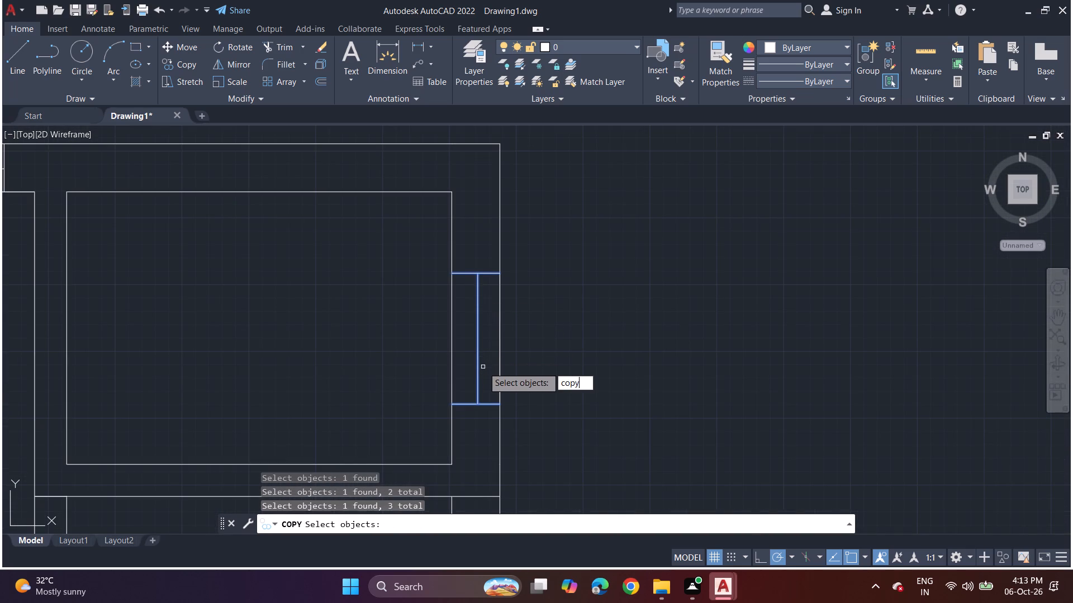
pyautogui.press('space')
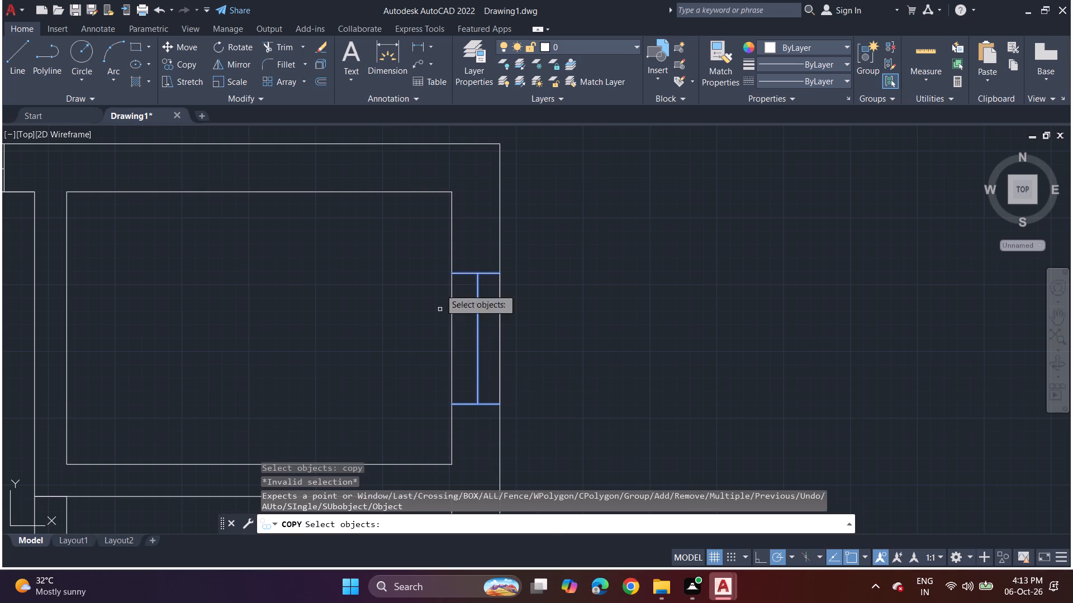
pyautogui.click(473, 401)
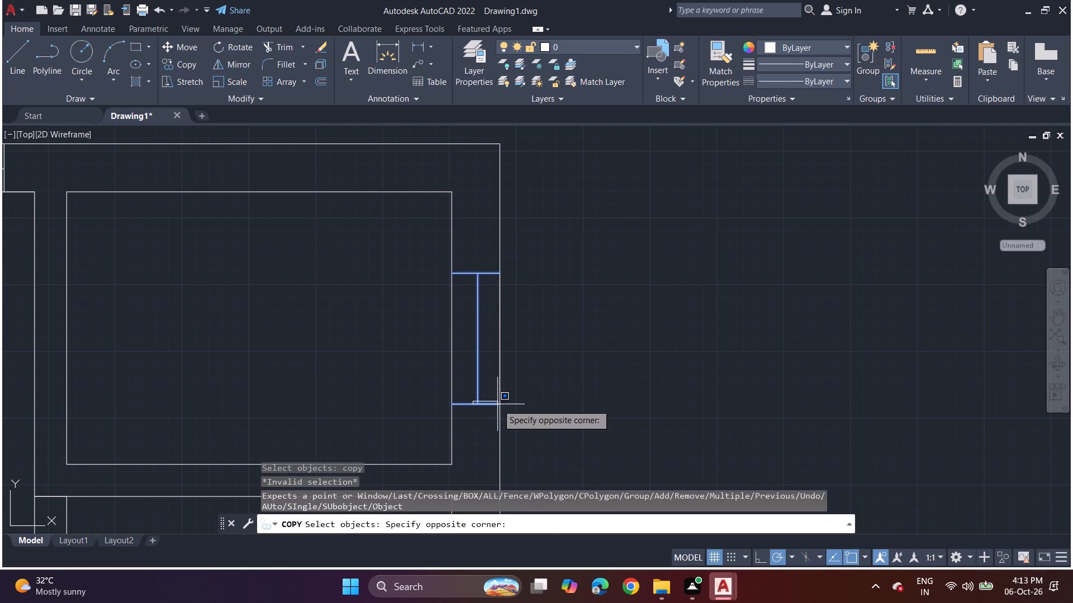
pyautogui.press('space')
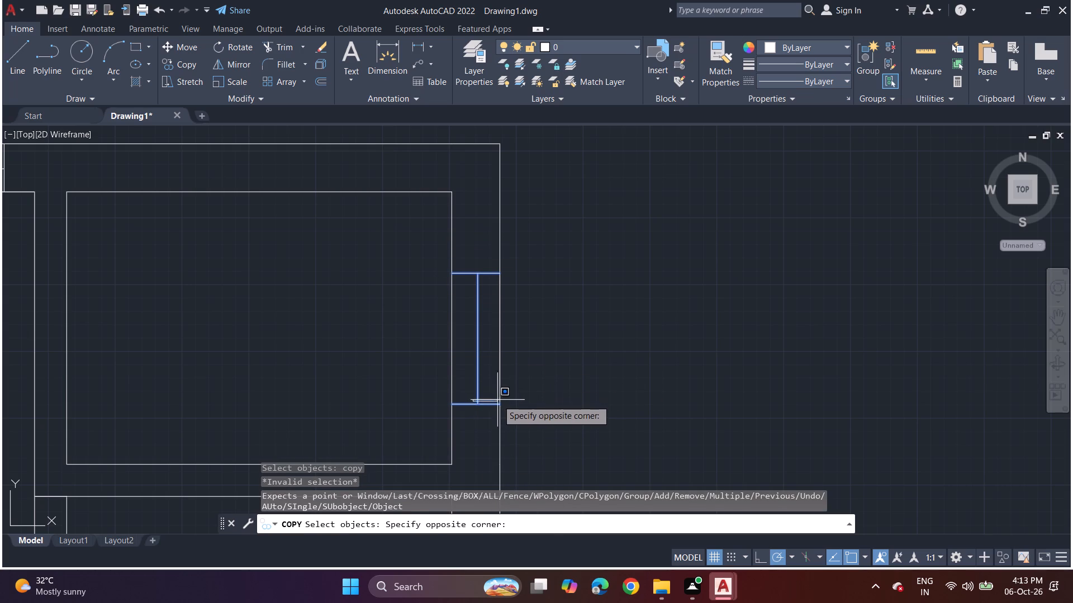
pyautogui.press('space')
pyautogui.press('Escape')
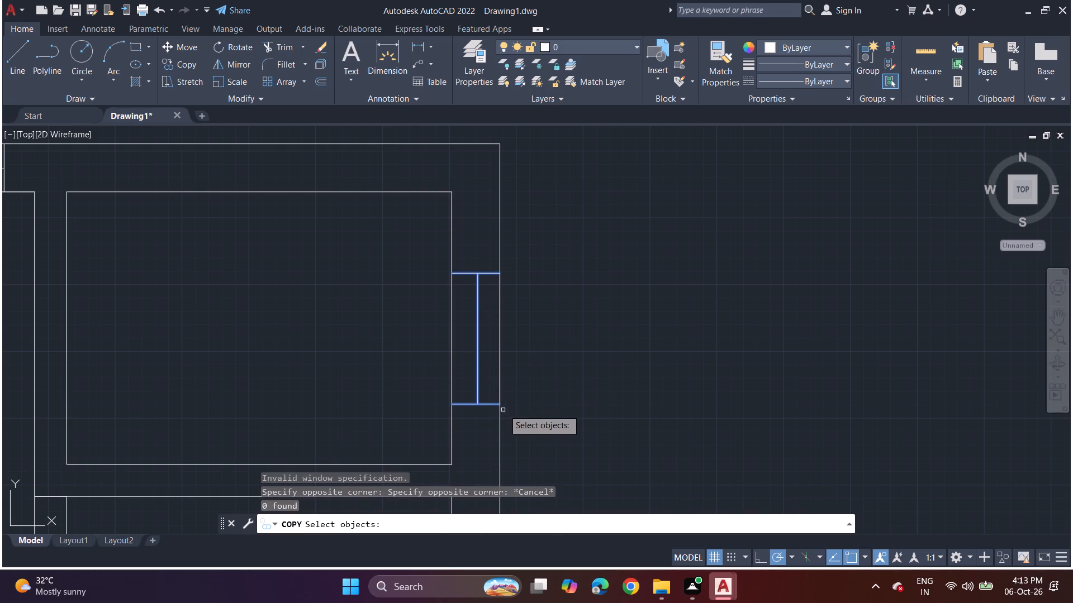
pyautogui.press('space')
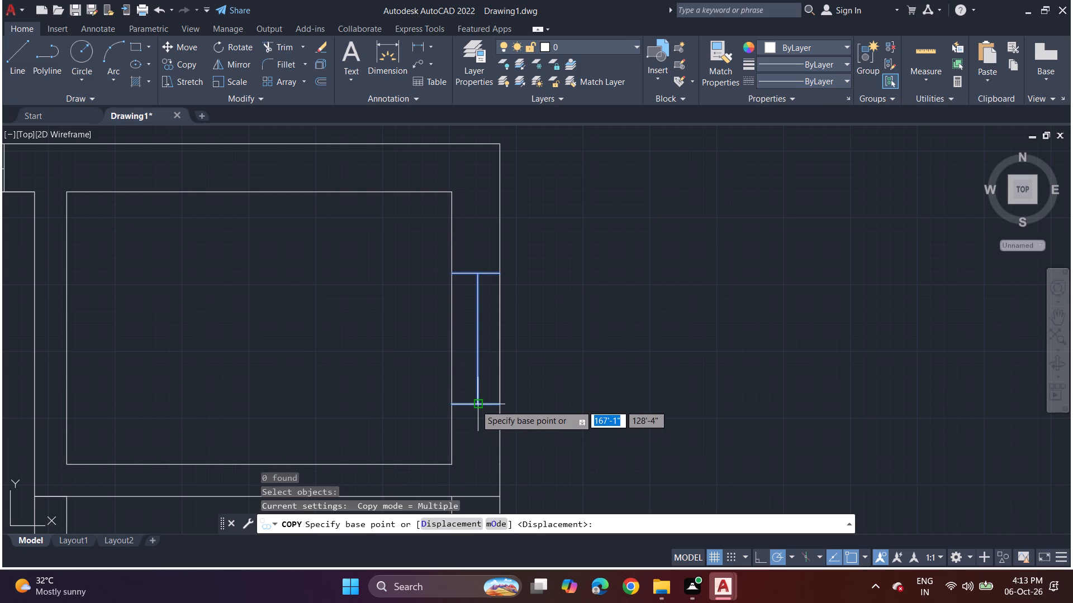
pyautogui.click(474, 402)
pyautogui.scroll(-2, 469, 447)
pyautogui.moveTo(469, 446); pyautogui.dragTo(487, 209, button='middle')
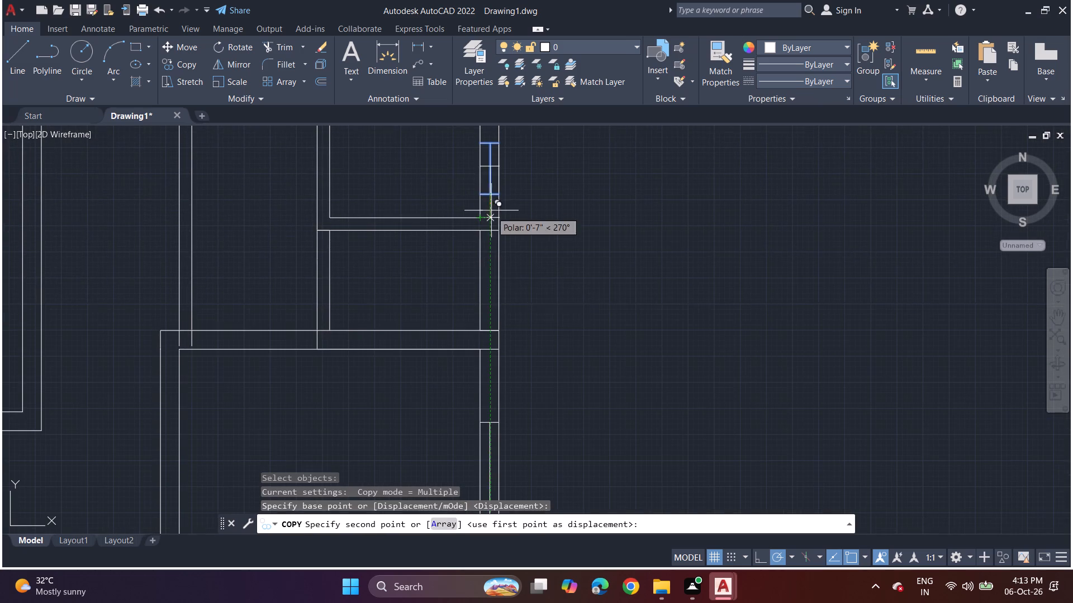
pyautogui.click(488, 305)
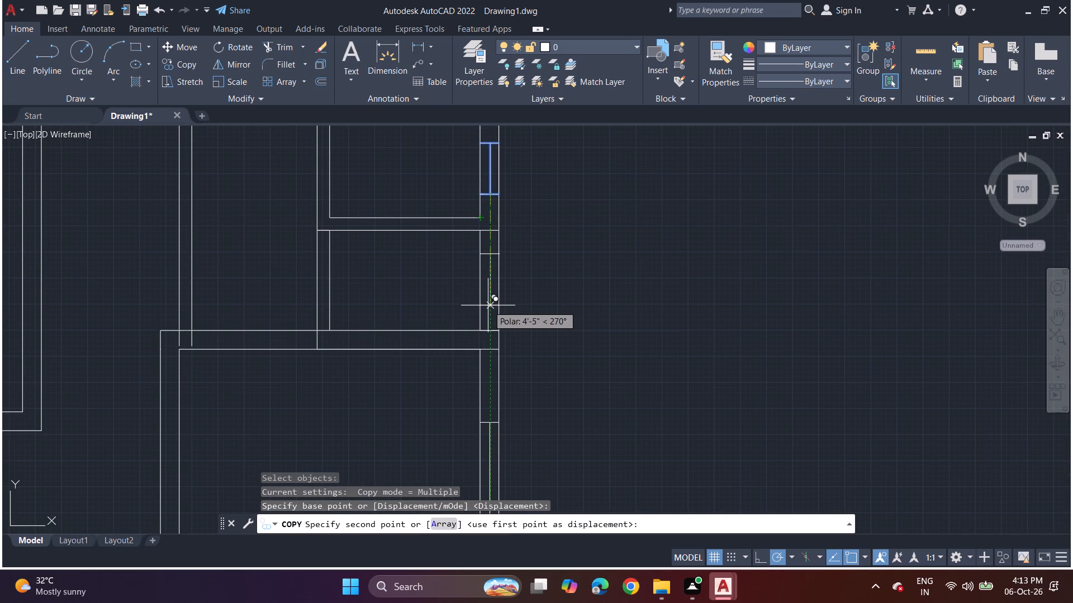
pyautogui.moveTo(394, 228); pyautogui.dragTo(458, 351, button='middle')
pyautogui.press('space')
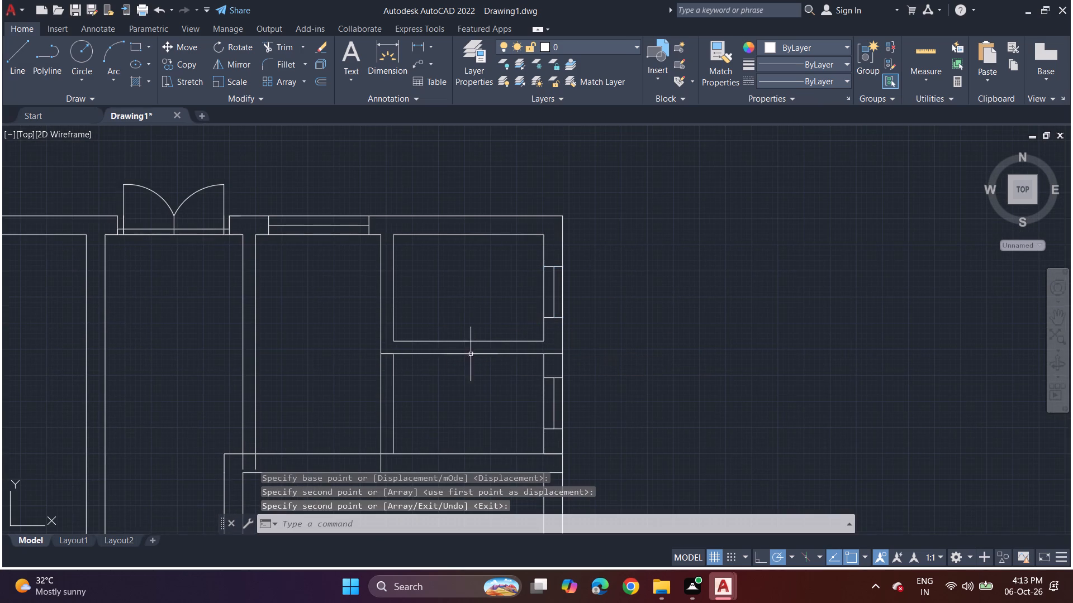
# Draw two door jamb lines about 1" apart across the top-right room's left partition, just below its upper corner.
pyautogui.click(11, 53)
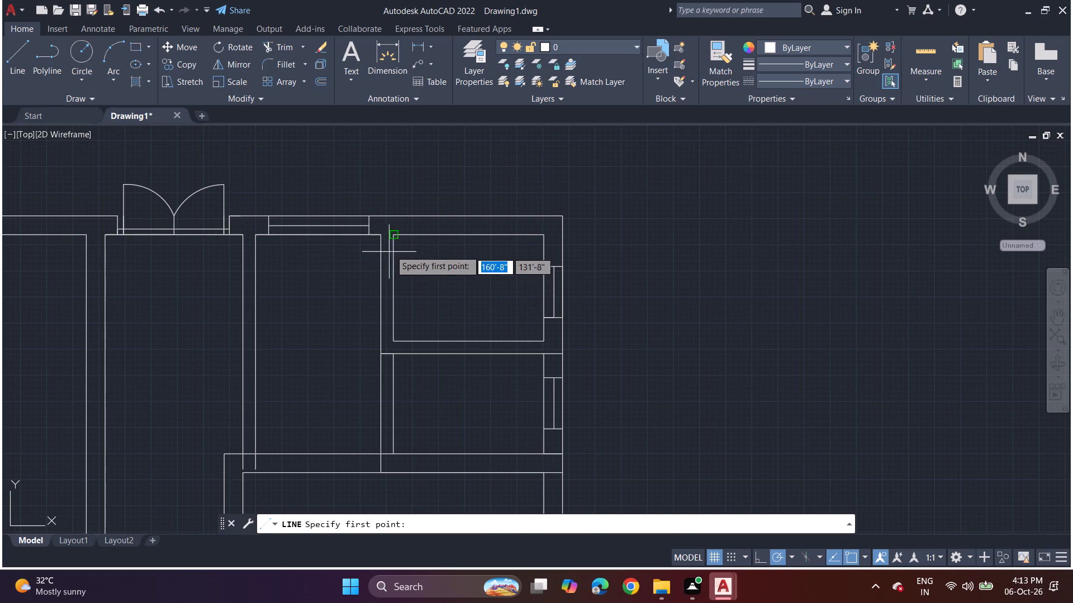
pyautogui.click(397, 236)
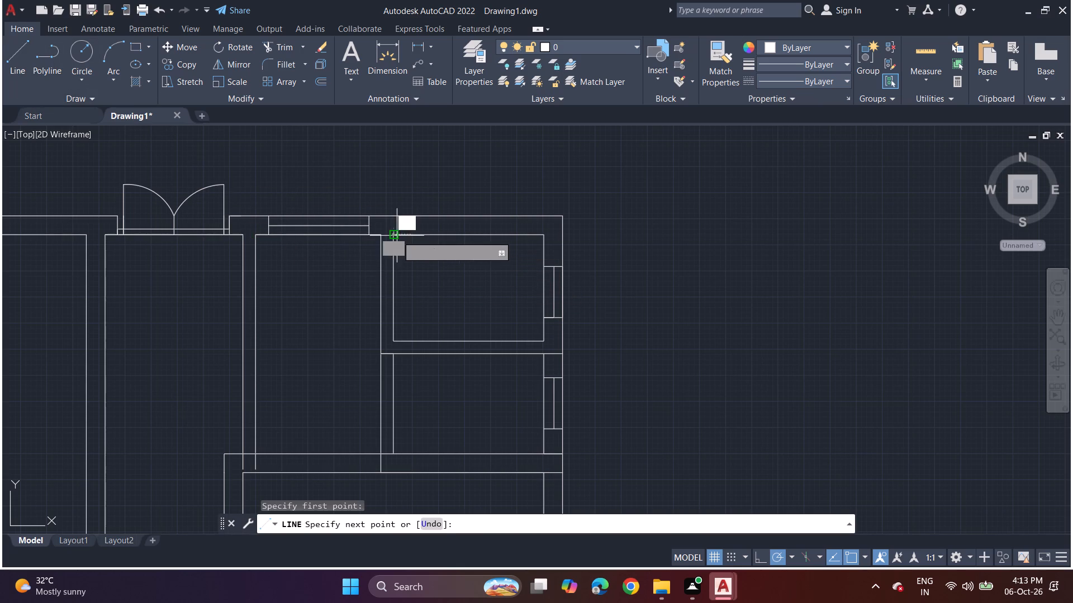
pyautogui.click(396, 251)
pyautogui.click(379, 251)
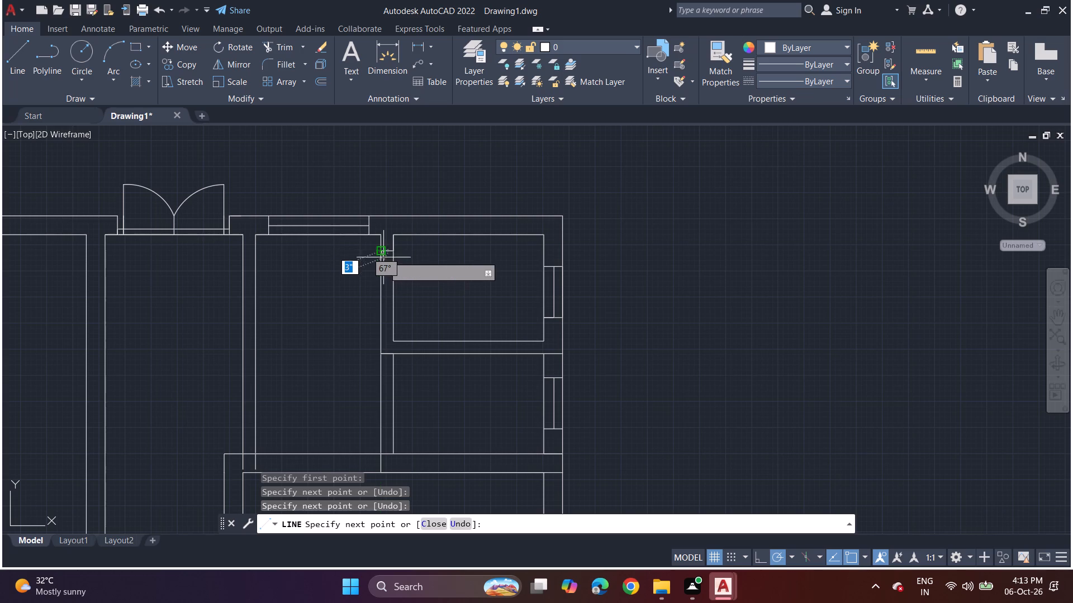
pyautogui.click(384, 256)
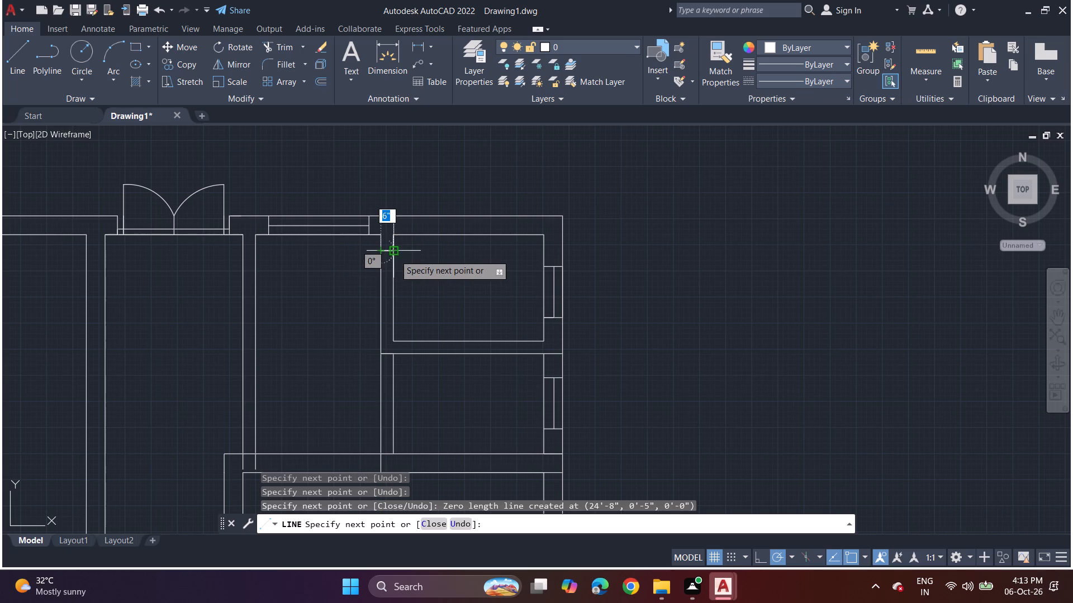
pyautogui.scroll(4, 391, 262)
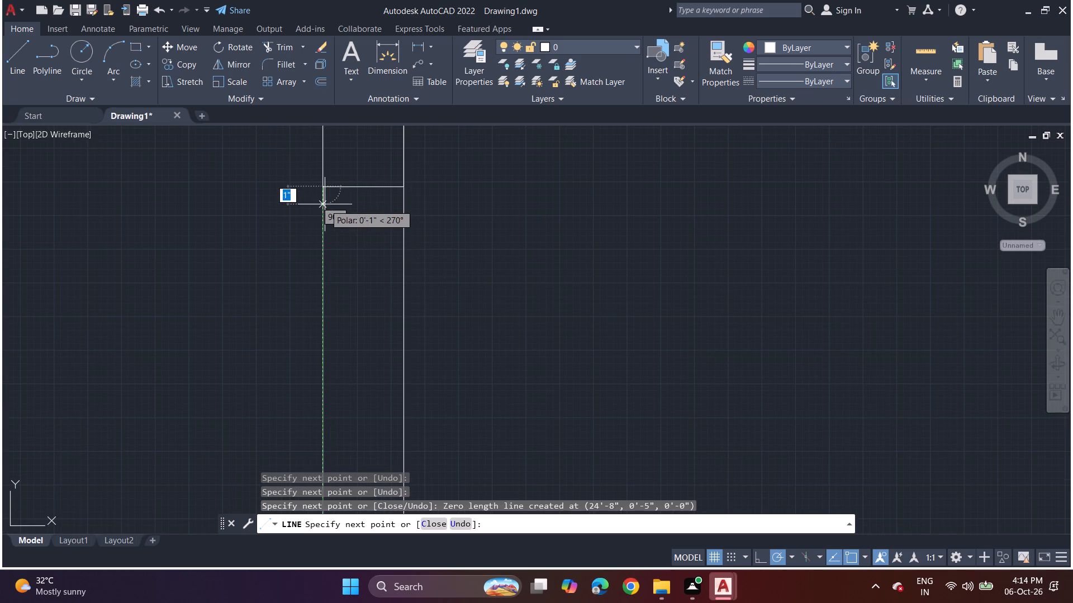
pyautogui.click(325, 204)
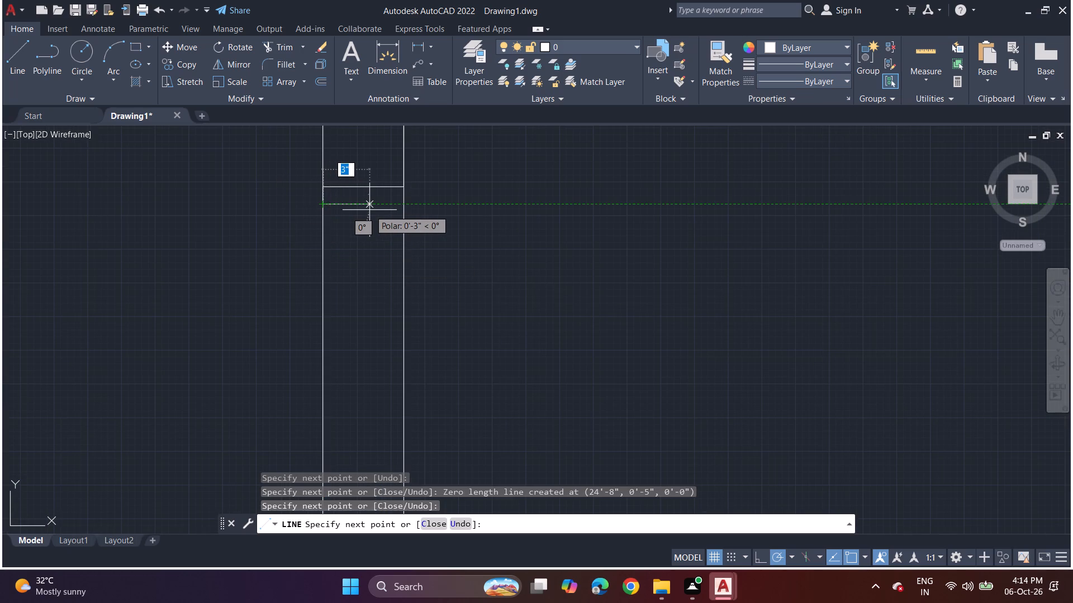
pyautogui.click(404, 209)
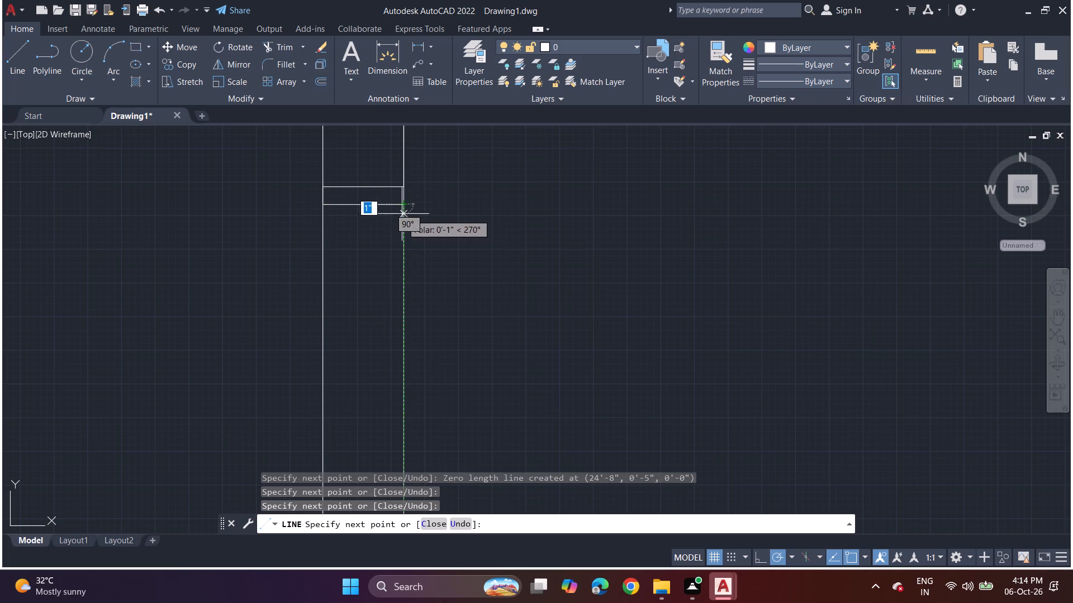
pyautogui.scroll(-1, 396, 334)
pyautogui.moveTo(395, 336); pyautogui.dragTo(400, 234, button='middle')
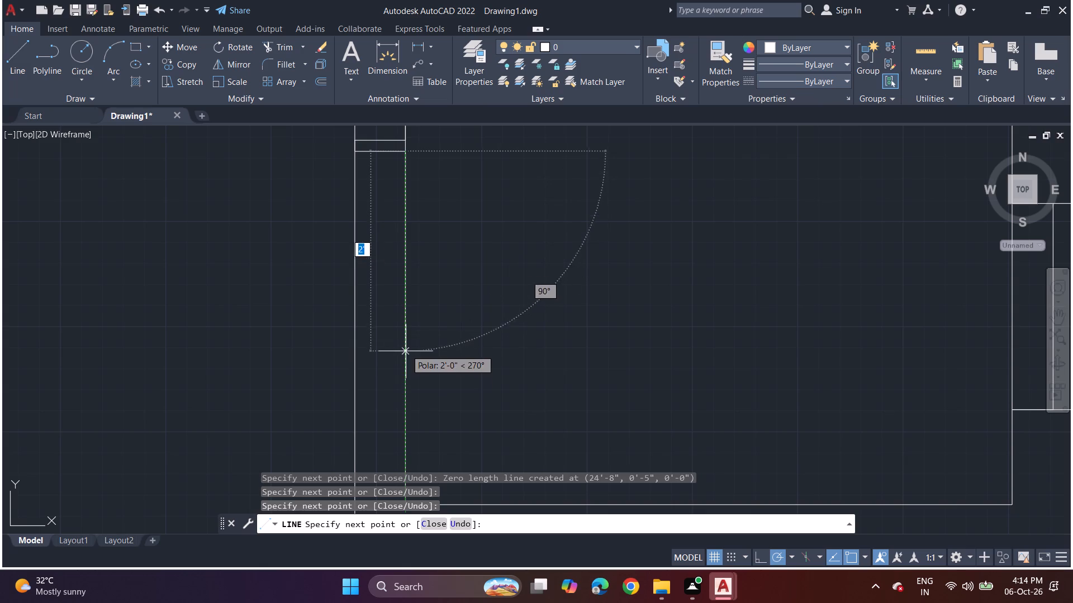
pyautogui.click(349, 151)
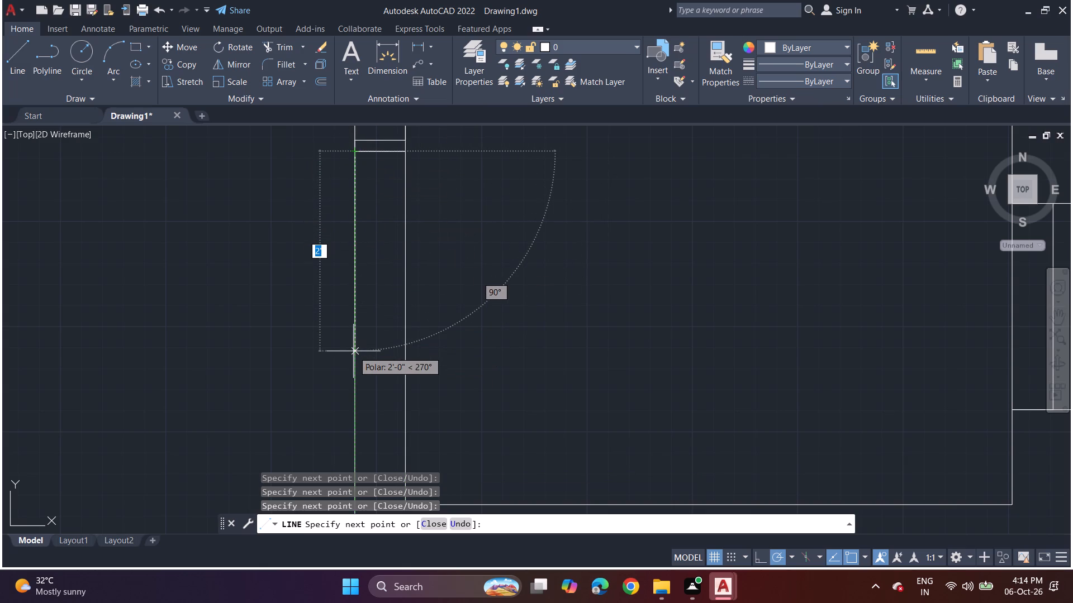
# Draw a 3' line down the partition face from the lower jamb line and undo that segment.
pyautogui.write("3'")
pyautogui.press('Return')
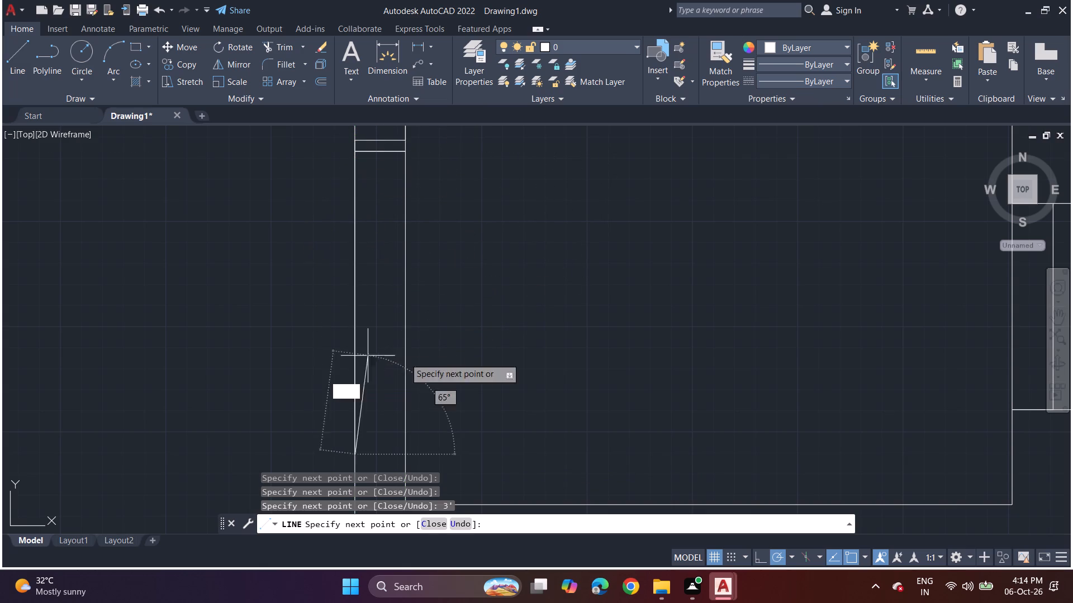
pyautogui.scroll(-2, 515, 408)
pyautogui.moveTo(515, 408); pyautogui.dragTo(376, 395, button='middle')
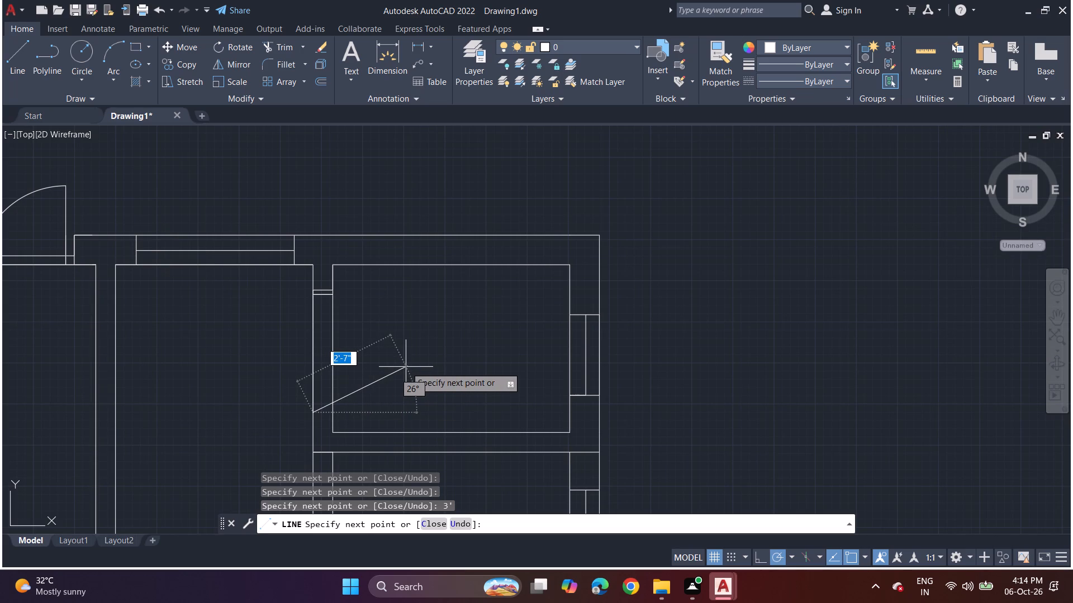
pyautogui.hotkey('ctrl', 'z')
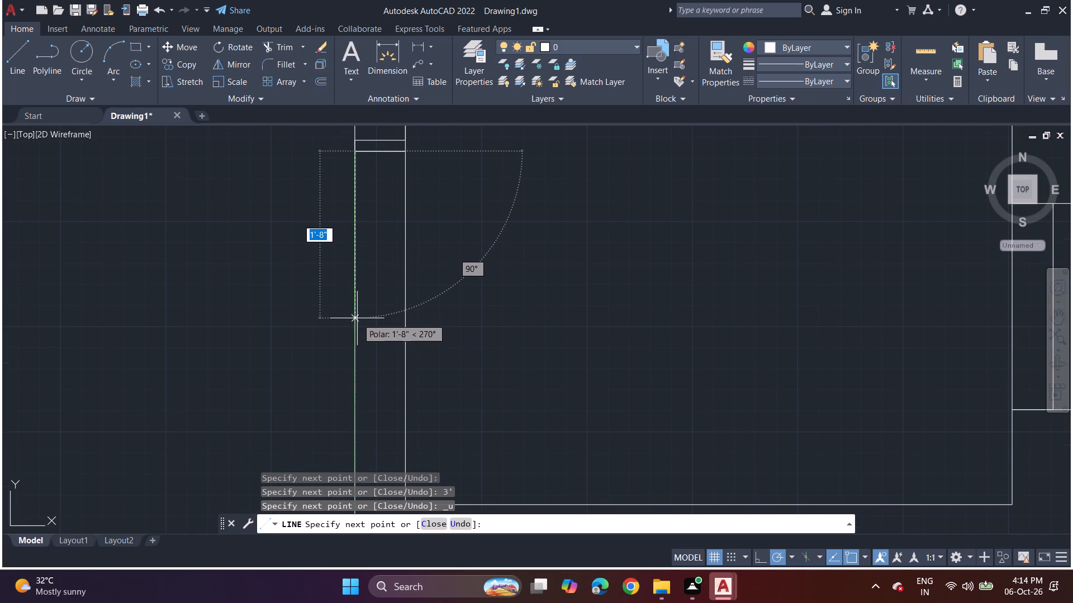
# Draw a 2' line down the partition from the jamb and a 2' door leaf line into the top-right room.
pyautogui.write("2'")
pyautogui.press('Return')
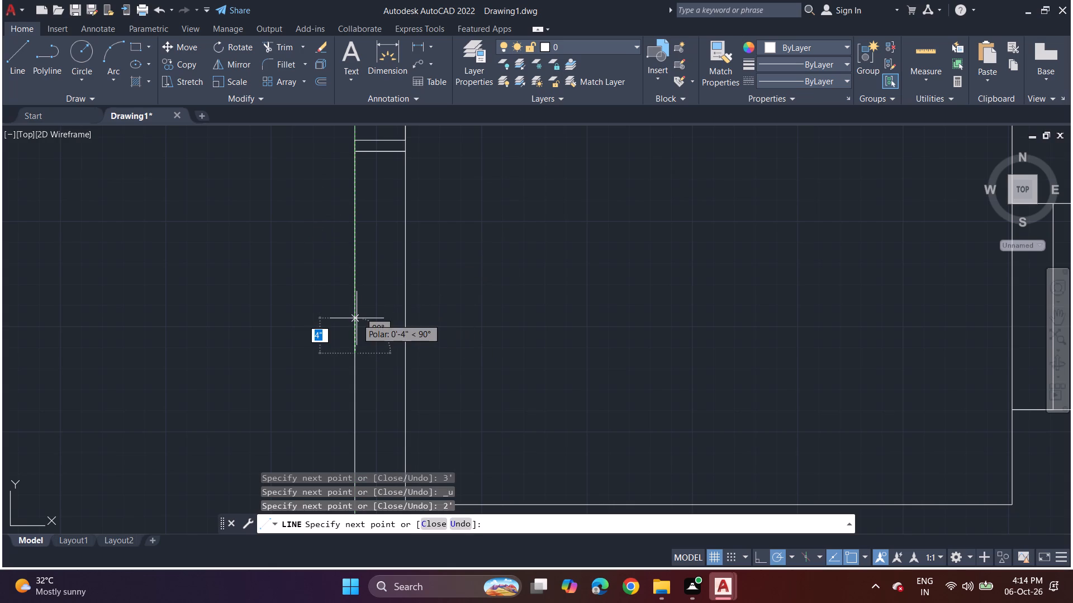
pyautogui.scroll(-3, 525, 298)
pyautogui.moveTo(521, 300); pyautogui.dragTo(308, 386, button='middle')
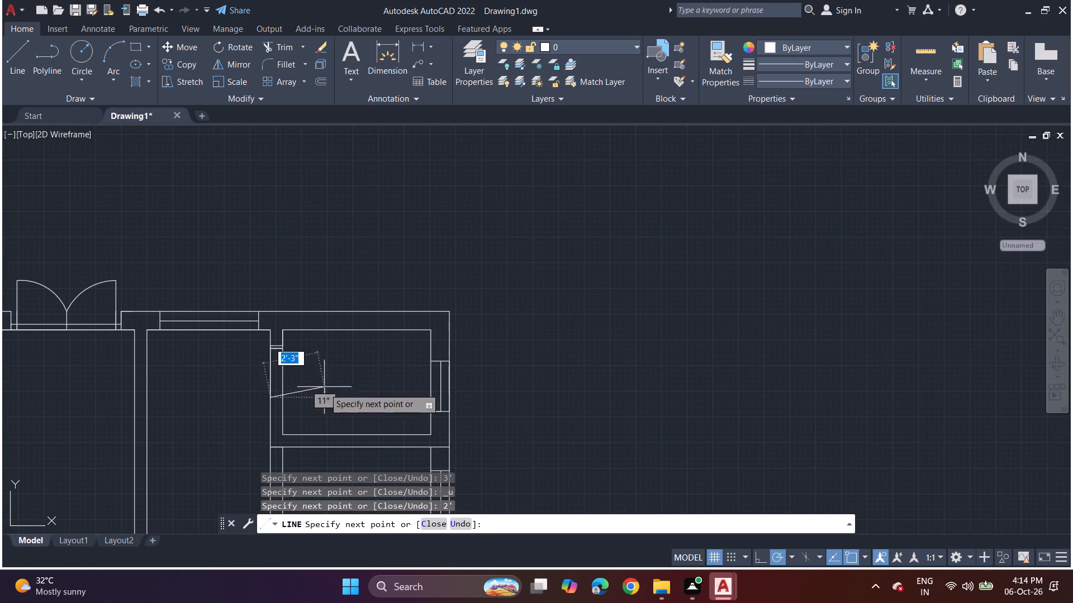
pyautogui.write("2'")
pyautogui.press('Return')
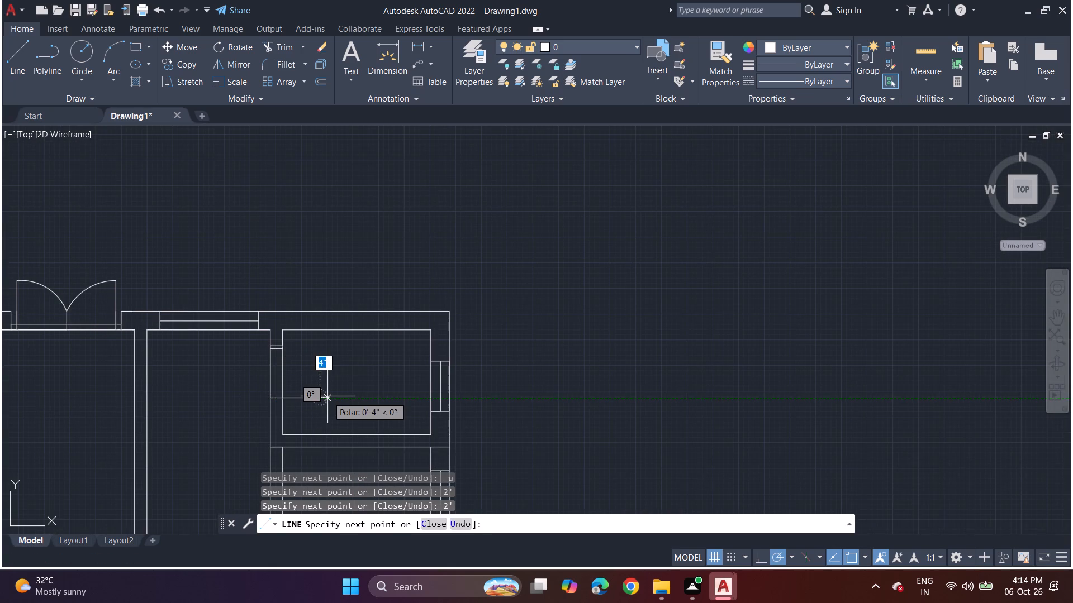
pyautogui.scroll(3, 284, 319)
pyautogui.moveTo(298, 348); pyautogui.dragTo(350, 150, button='middle')
pyautogui.scroll(1, 298, 348)
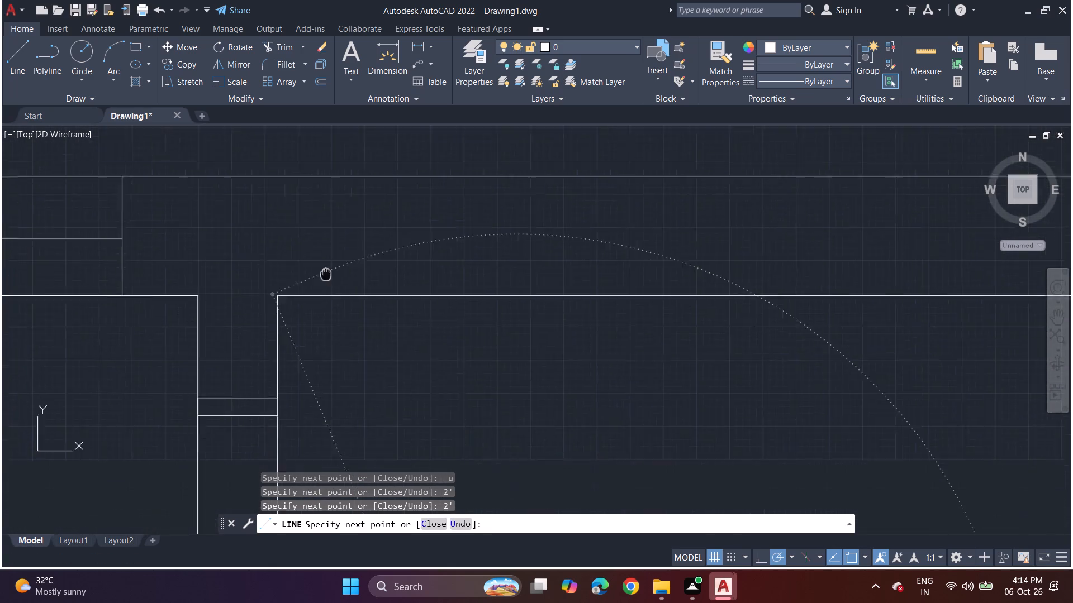
pyautogui.moveTo(350, 150); pyautogui.dragTo(393, 0, button='middle')
pyautogui.scroll(-3, 561, 231)
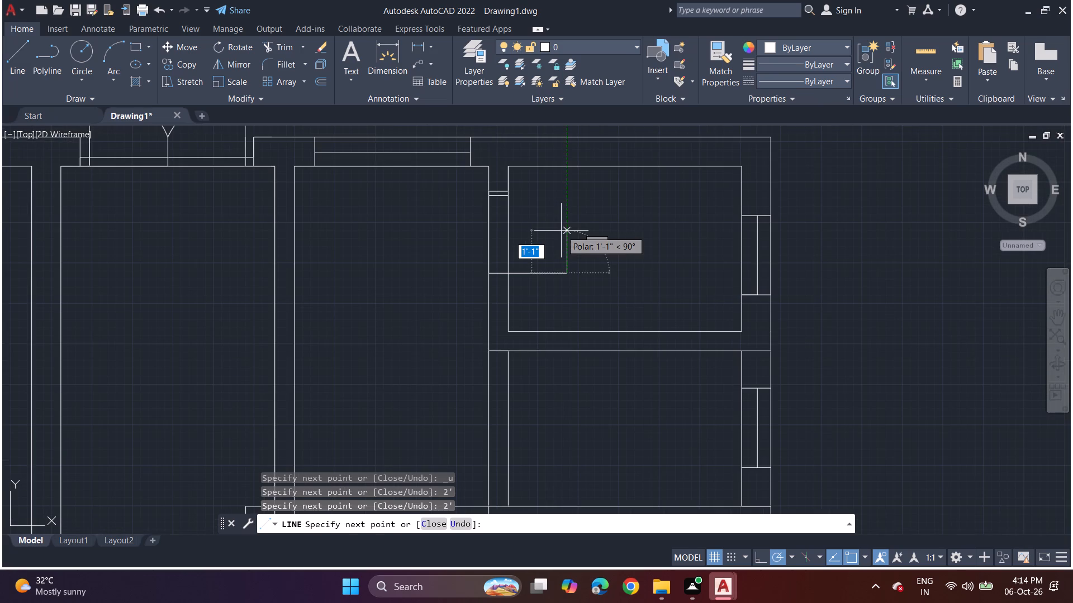
pyautogui.press('space')
# Draw a three-point door swing arc in the top-right room from the lower jamb line through the leaf's free end, ending beyond the partition.
pyautogui.click(107, 79)
pyautogui.click(123, 113)
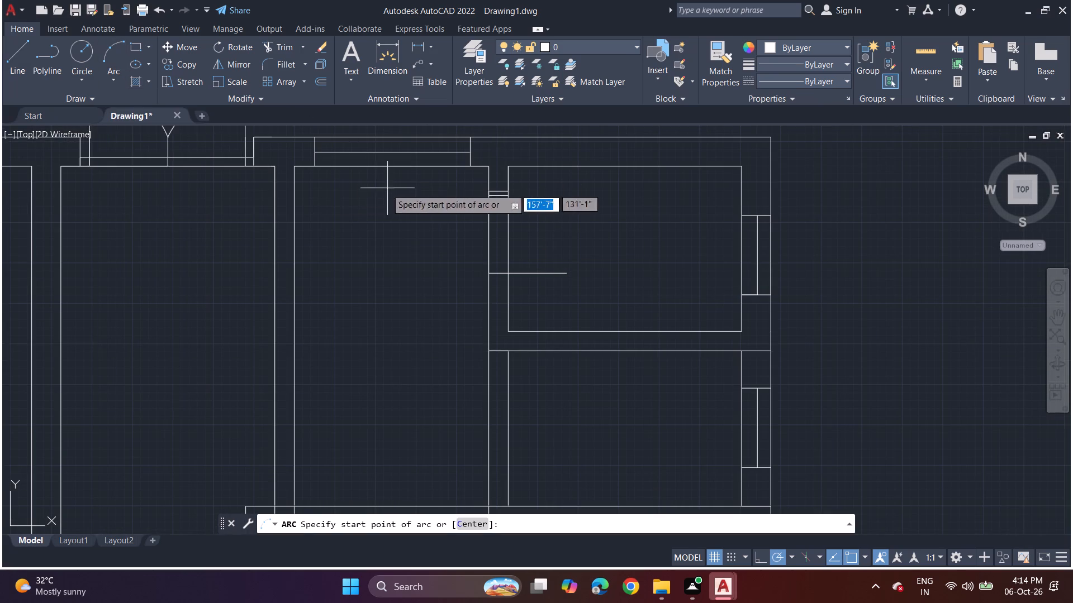
pyautogui.moveTo(509, 196); pyautogui.dragTo(517, 204)
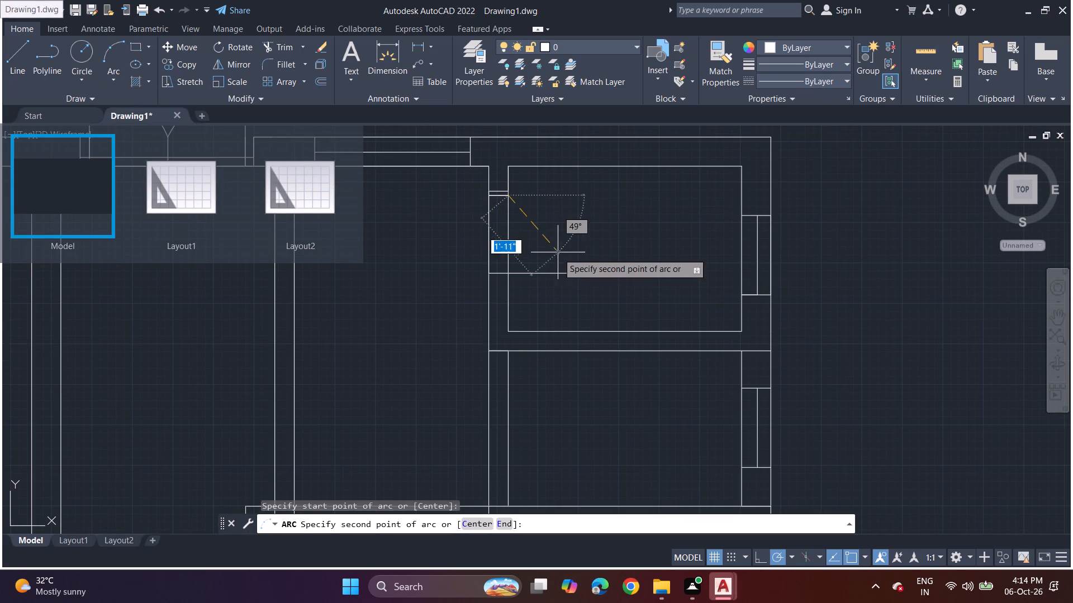
pyautogui.click(568, 275)
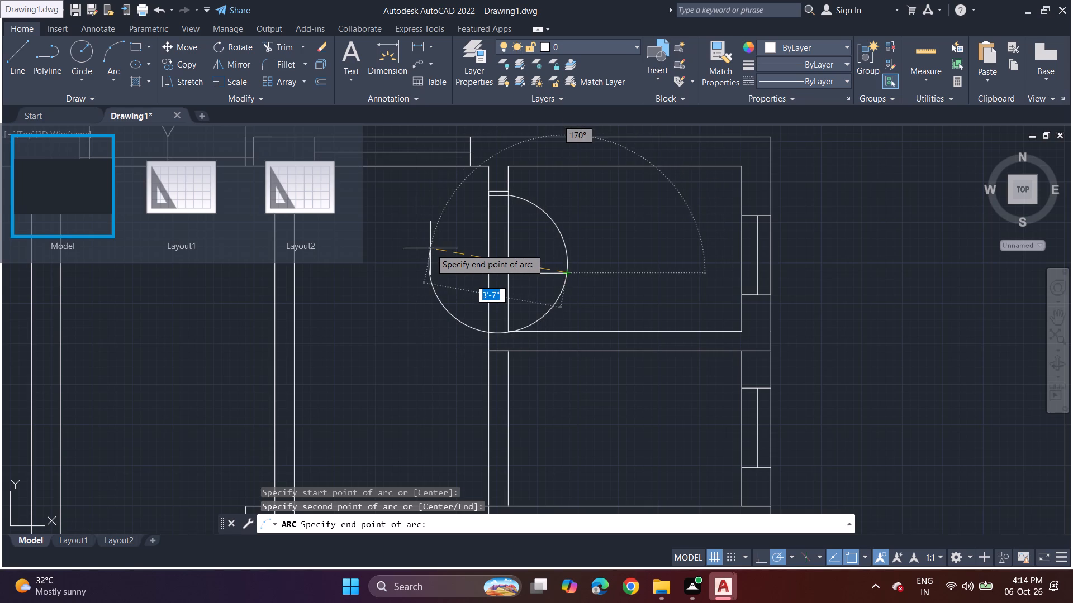
pyautogui.click(430, 248)
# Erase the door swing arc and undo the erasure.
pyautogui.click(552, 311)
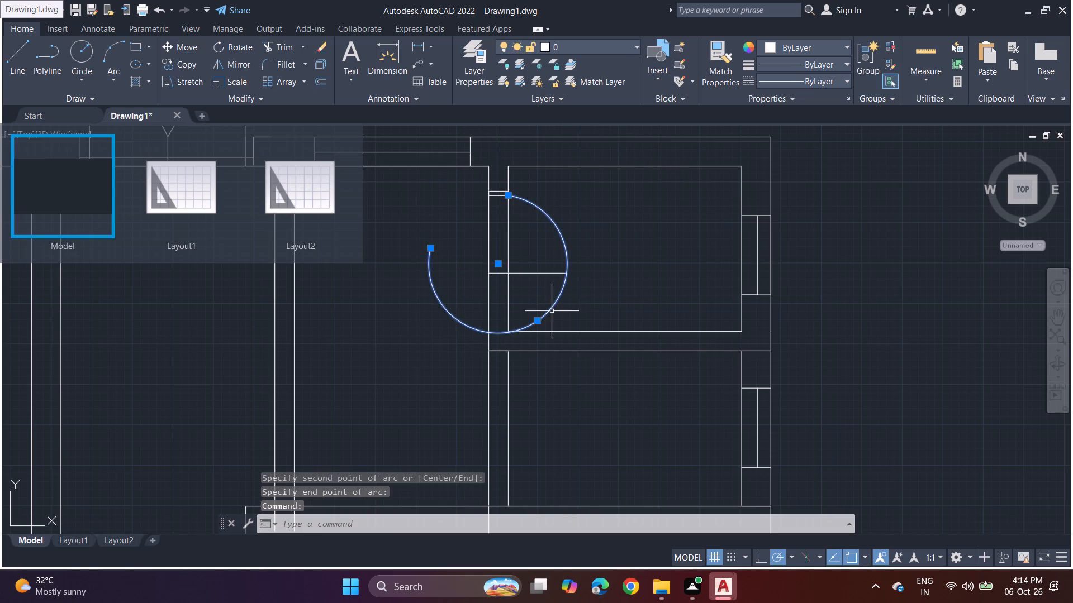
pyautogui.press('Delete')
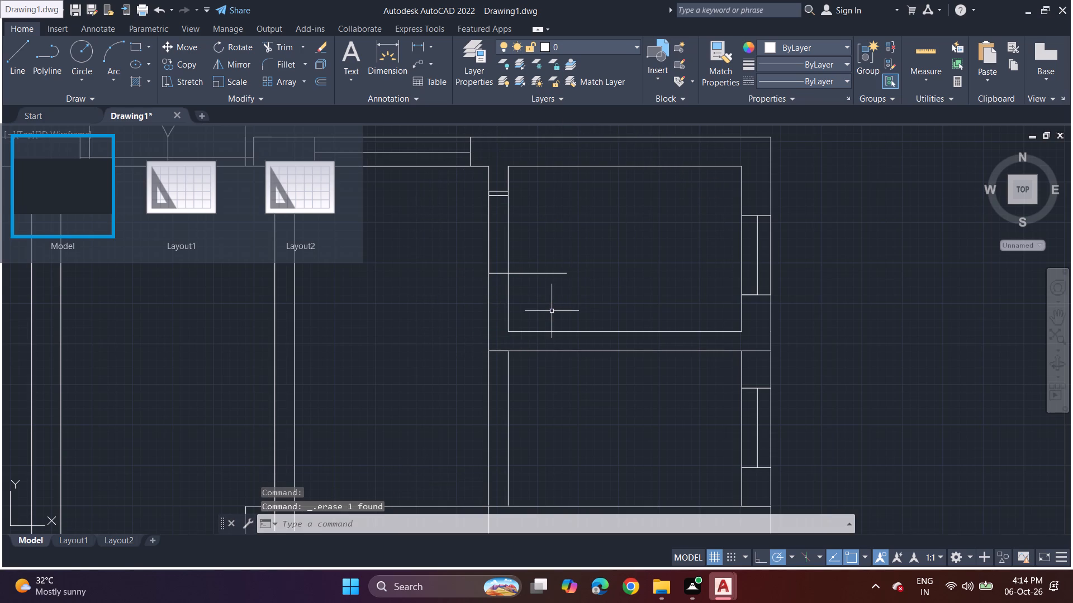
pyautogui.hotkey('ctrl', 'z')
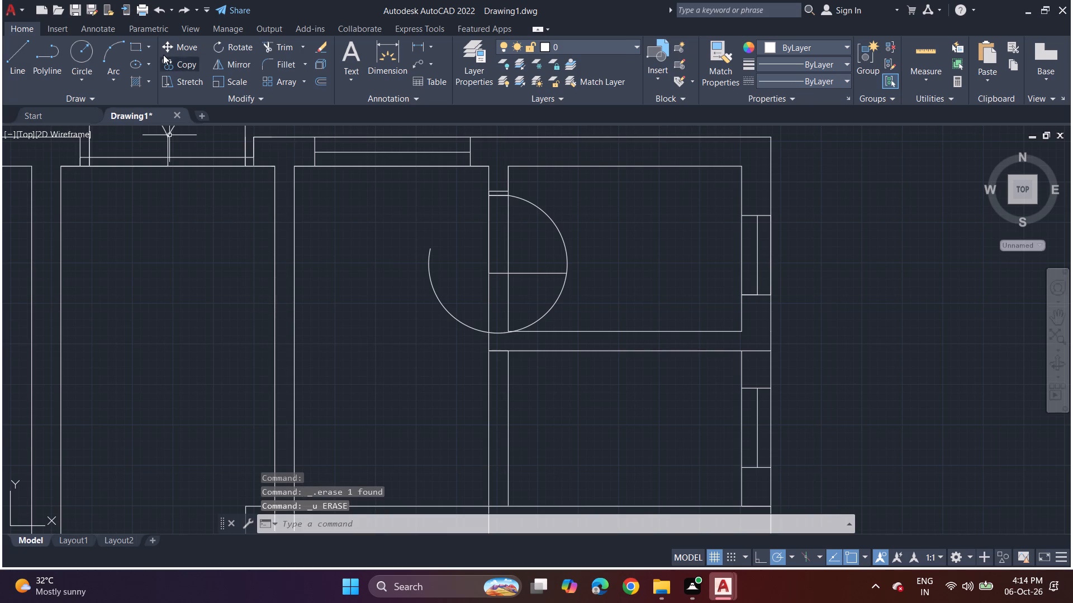
# Trim the top-right room's swing arc beyond the door leaf and both partition lines across the door opening.
pyautogui.click(278, 48)
pyautogui.click(548, 311)
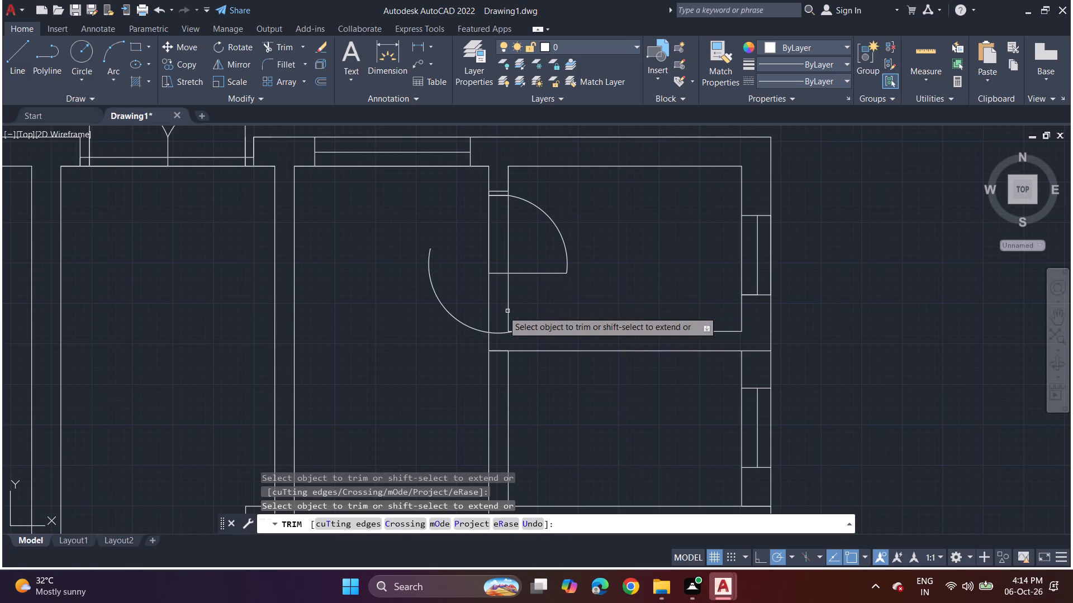
pyautogui.moveTo(472, 306); pyautogui.dragTo(455, 343)
pyautogui.click(493, 333)
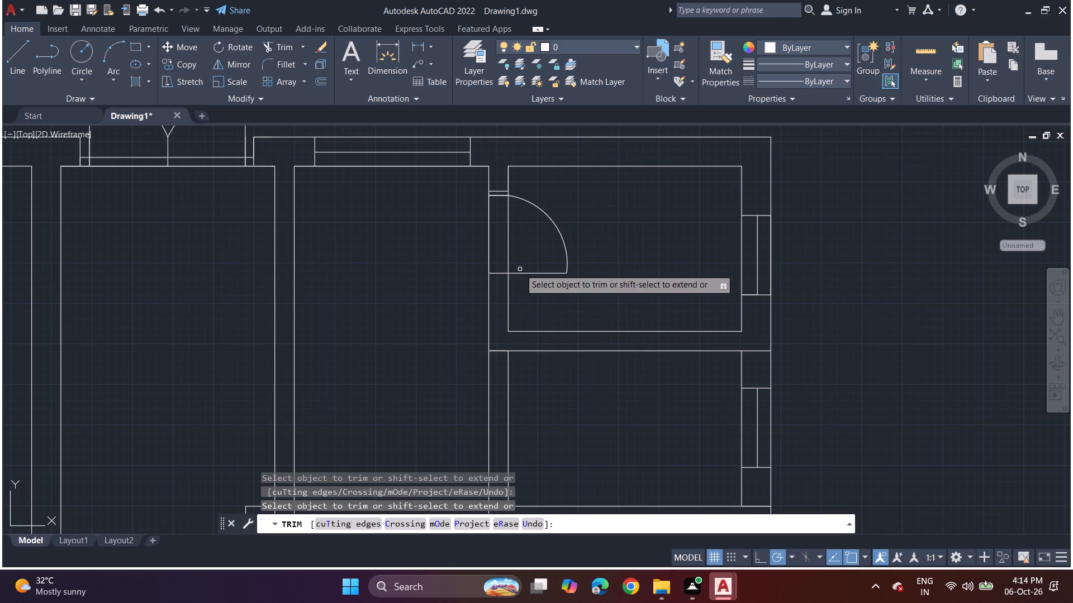
pyautogui.click(493, 225)
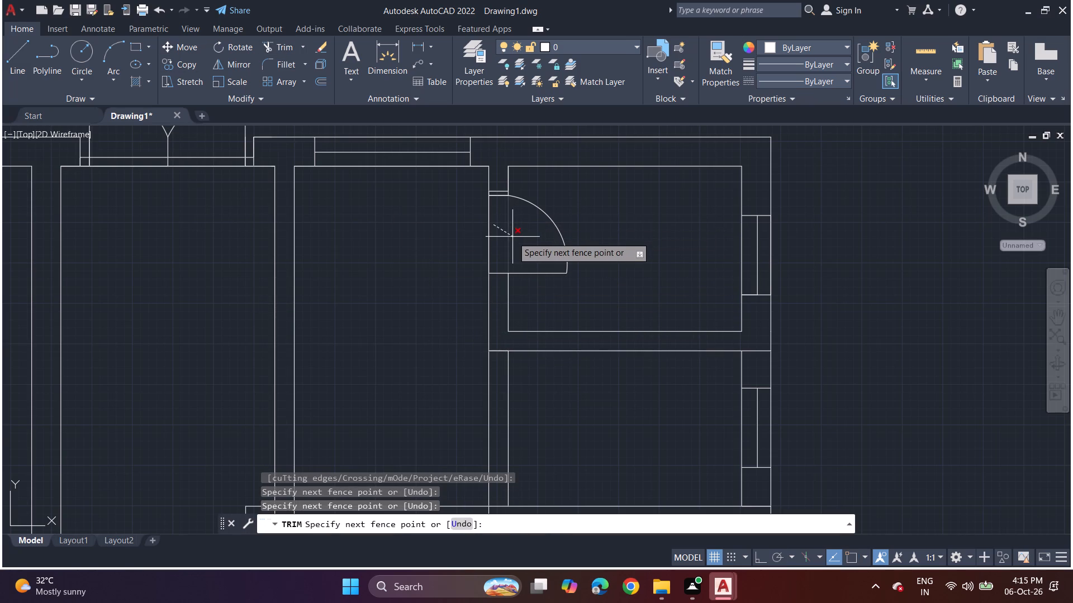
pyautogui.moveTo(519, 242); pyautogui.dragTo(454, 241)
pyautogui.moveTo(454, 241); pyautogui.dragTo(537, 233)
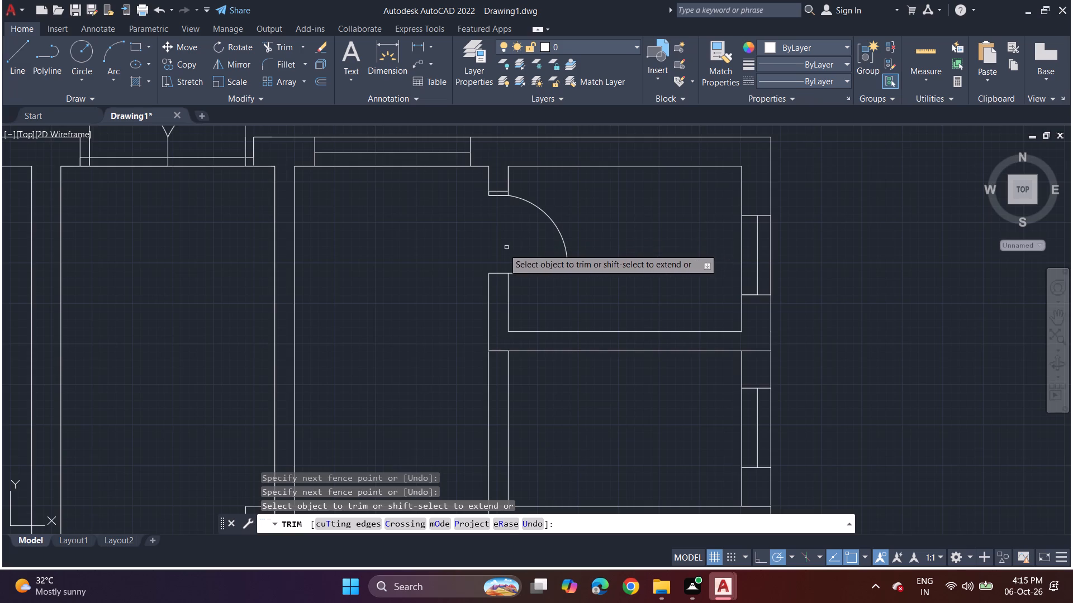
# Draw a door jamb line across the partition of the small room below, just above its lower corner.
pyautogui.scroll(-3, 472, 249)
pyautogui.moveTo(476, 365); pyautogui.dragTo(461, 275, button='middle')
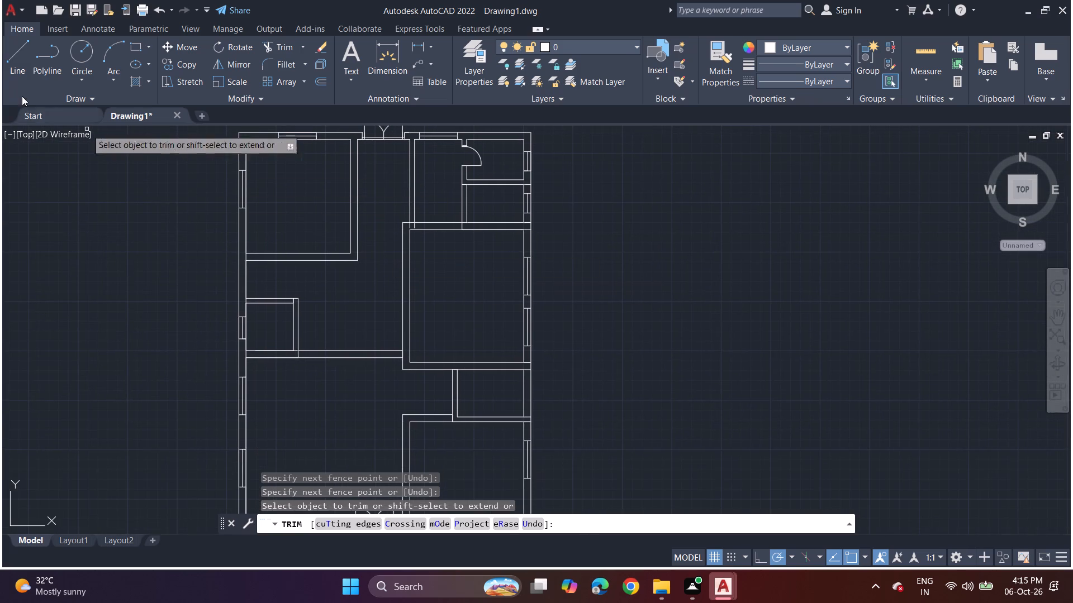
pyautogui.click(12, 61)
pyautogui.scroll(2, 457, 205)
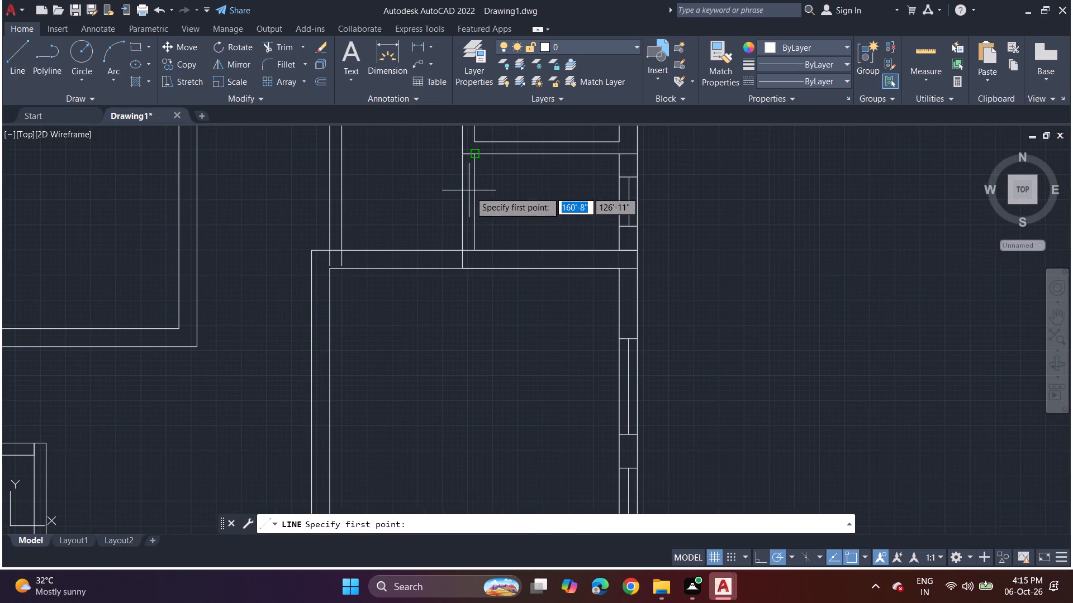
pyautogui.moveTo(470, 194); pyautogui.dragTo(450, 297, button='middle')
pyautogui.scroll(2, 443, 343)
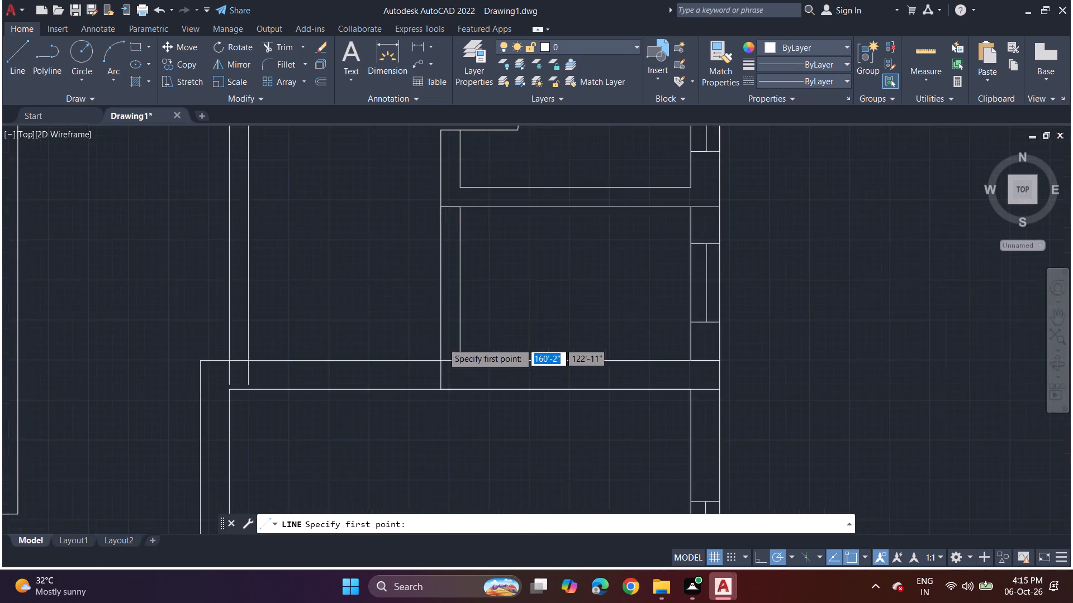
pyautogui.click(440, 370)
pyautogui.click(439, 331)
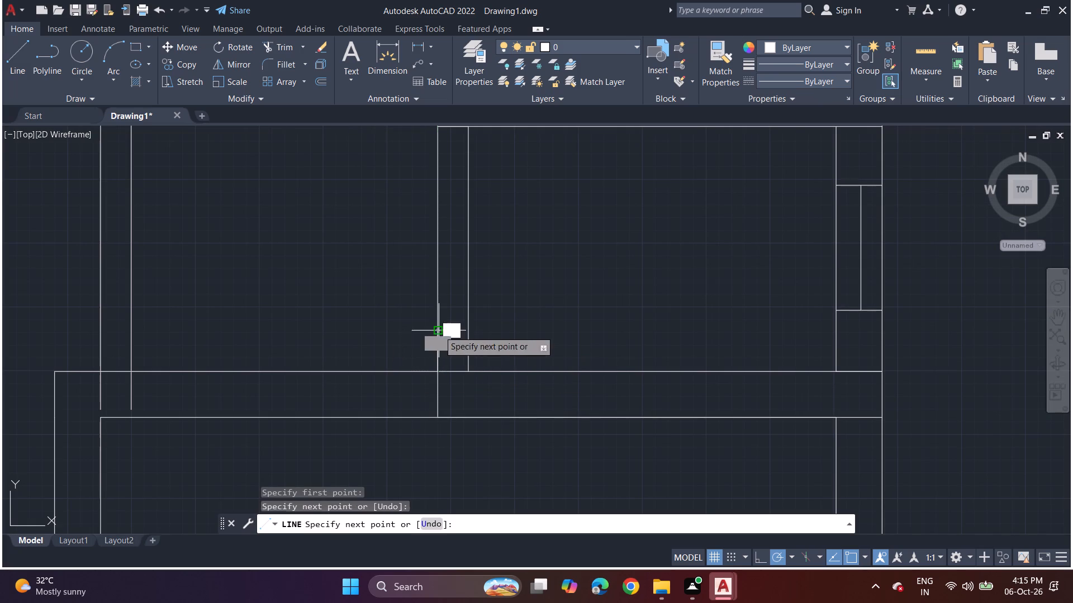
pyautogui.click(467, 330)
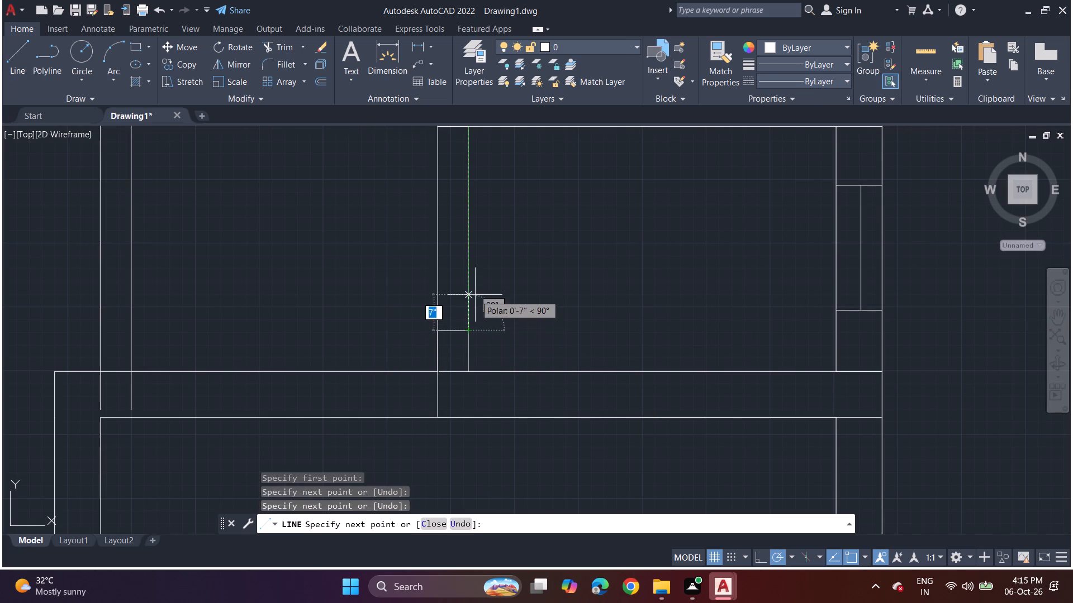
pyautogui.press('space')
# Draw a 2' line up the partition face from the small room's jamb line and a second jamb line across the partition.
pyautogui.press('space')
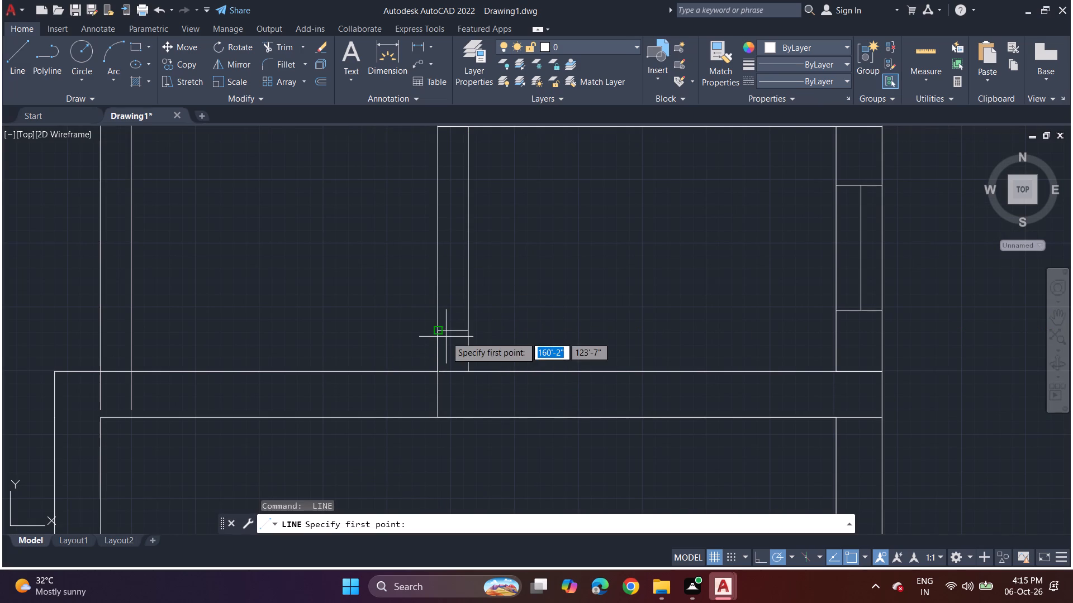
pyautogui.click(437, 336)
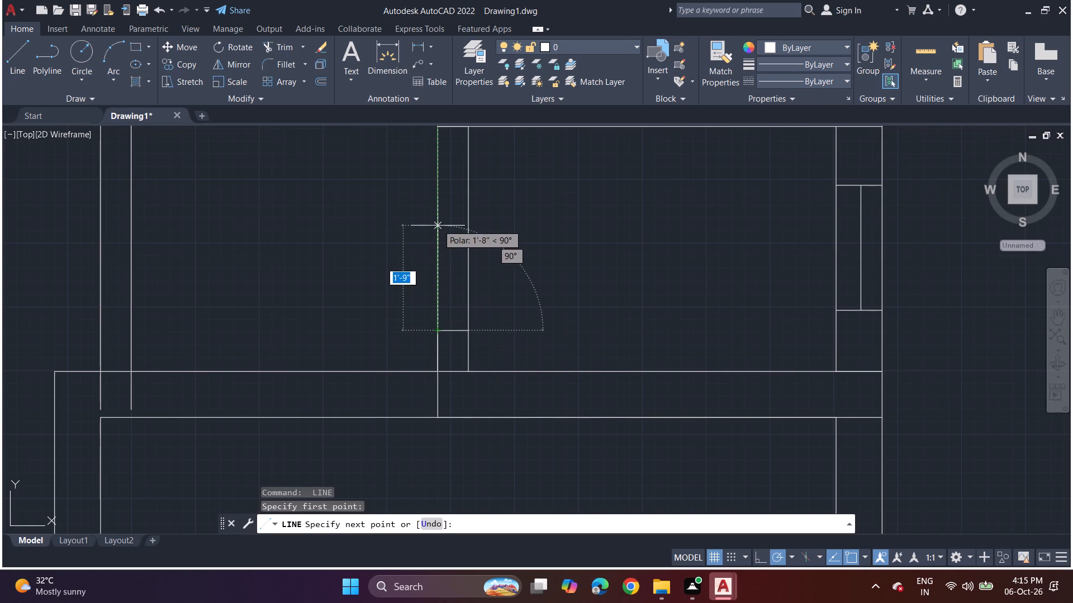
pyautogui.write("2'")
pyautogui.press('Return')
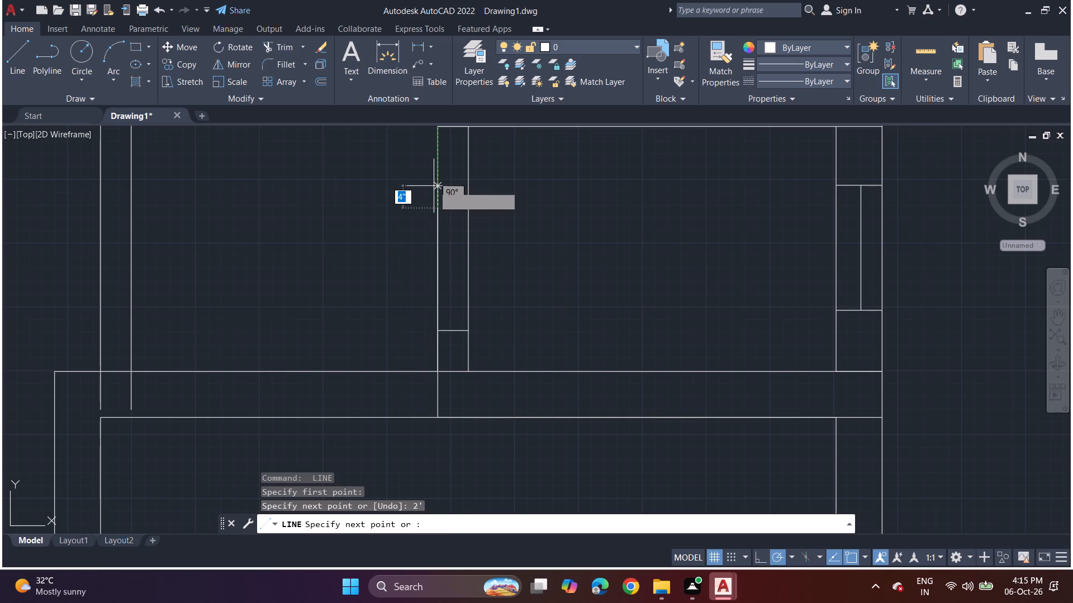
pyautogui.click(471, 209)
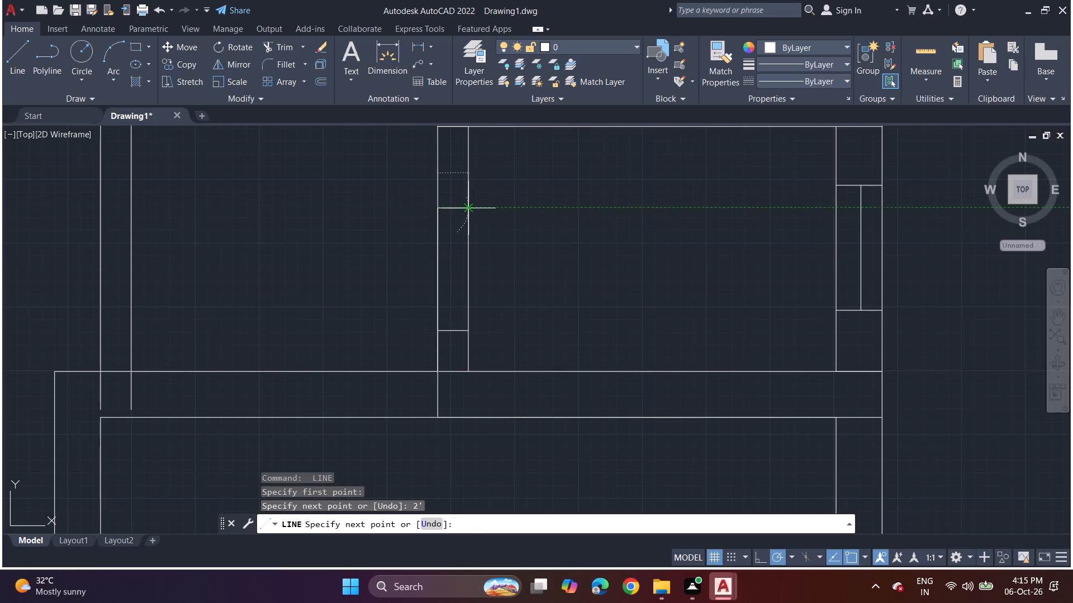
pyautogui.press('space')
# Draw a thin door leaf extending 2' into the small room from the lower jamb, with its upper edge running back to the partition's outer face.
pyautogui.press('space')
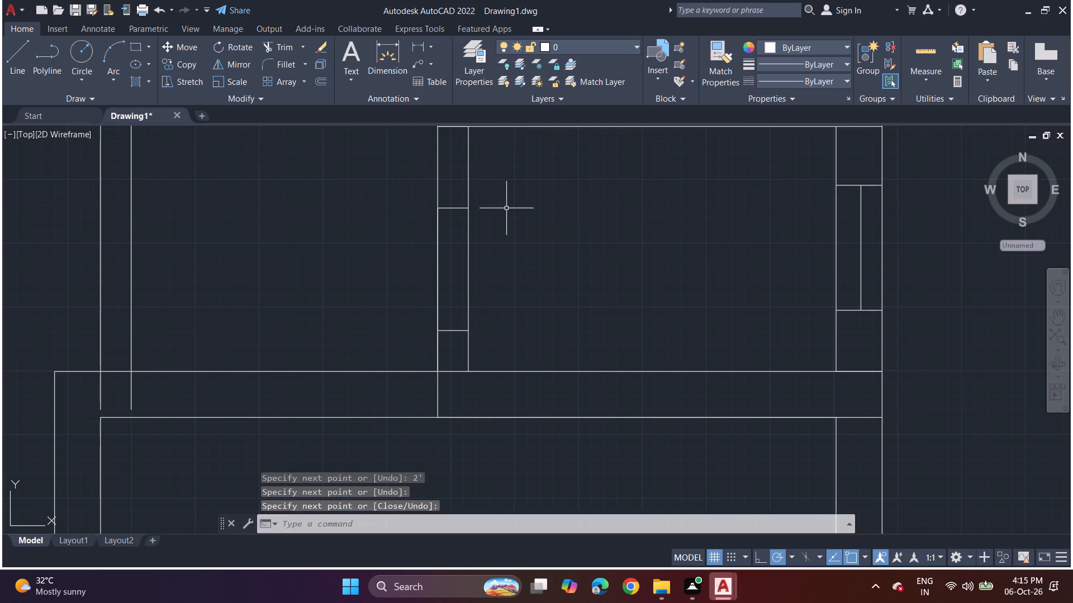
pyautogui.click(471, 332)
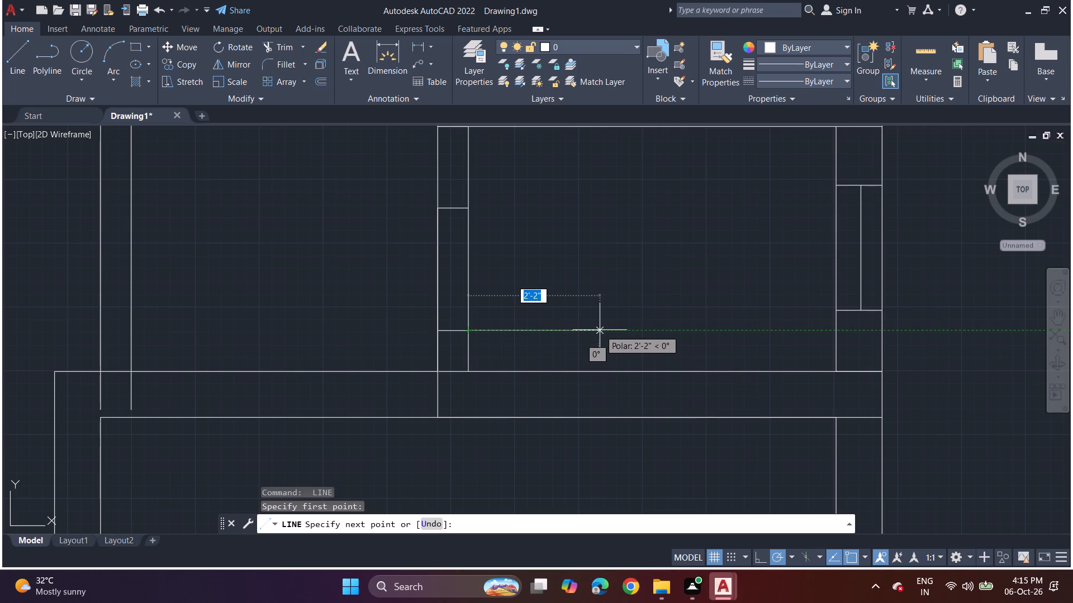
pyautogui.write("2'")
pyautogui.press('Return')
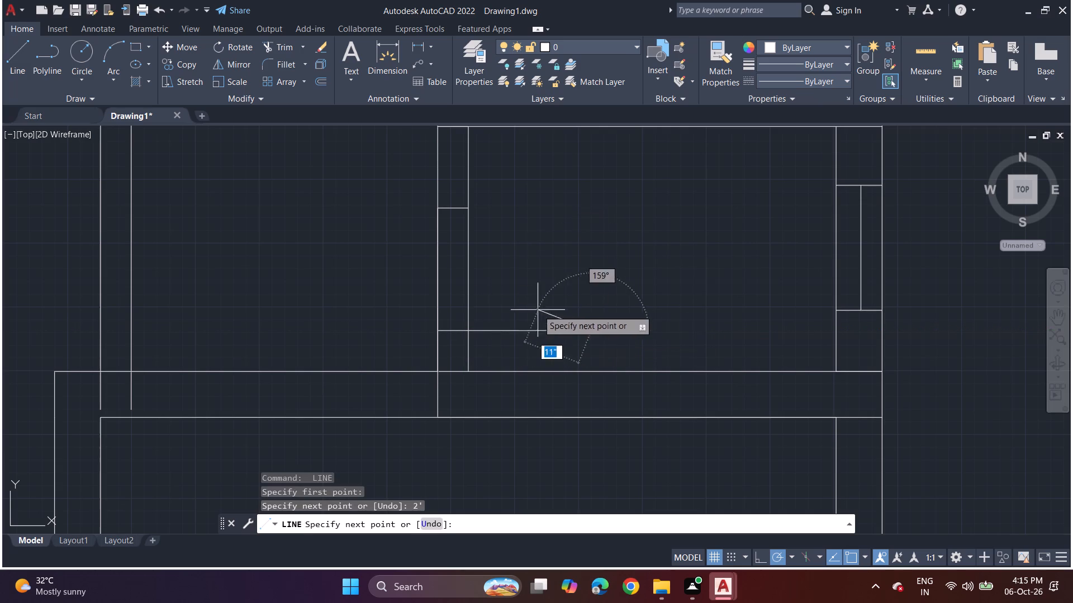
pyautogui.click(593, 319)
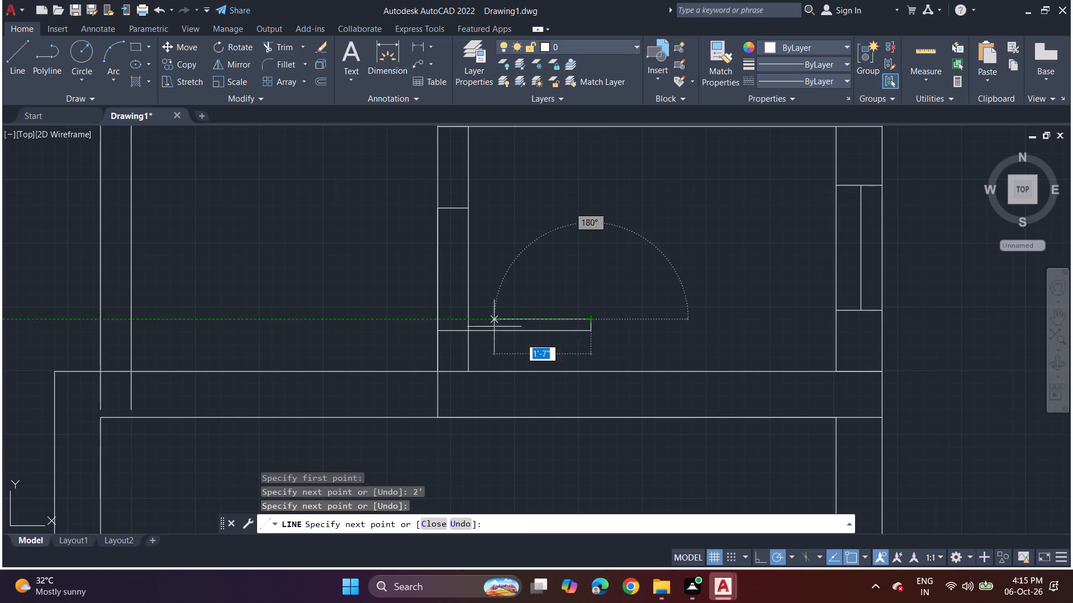
pyautogui.click(441, 320)
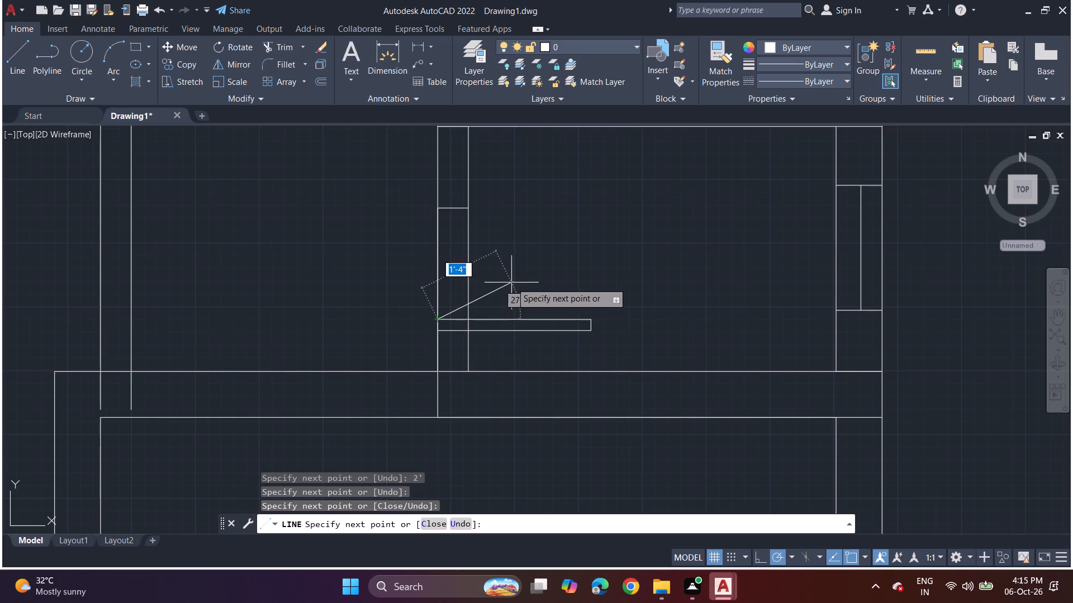
pyautogui.press('space')
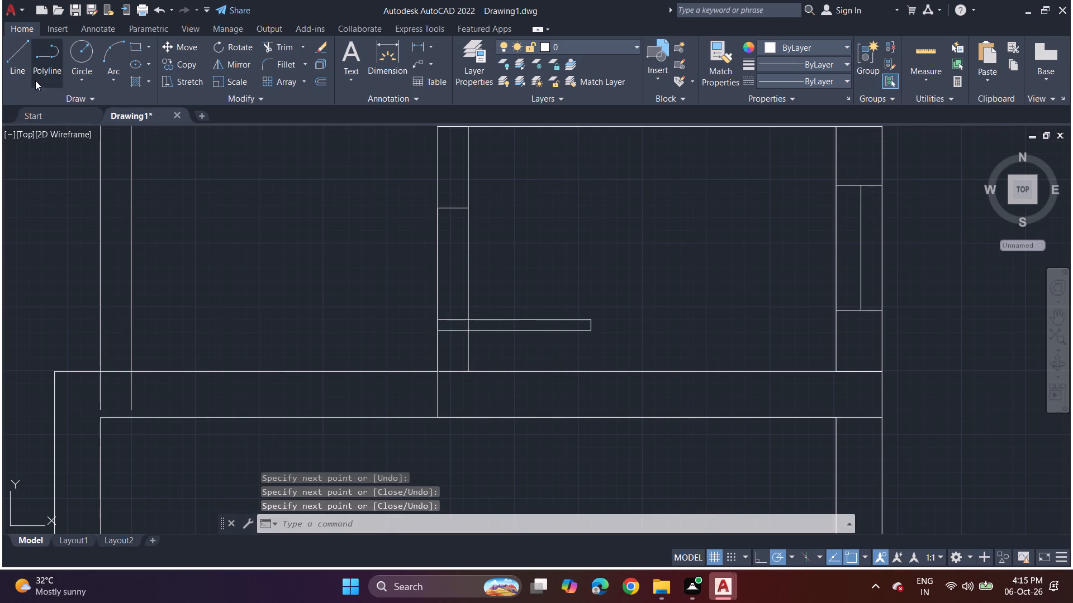
# Draw a three-point swing arc from the small room's upper jamb through the leaf's outer end, ending past the lower wall.
pyautogui.click(112, 70)
pyautogui.click(136, 104)
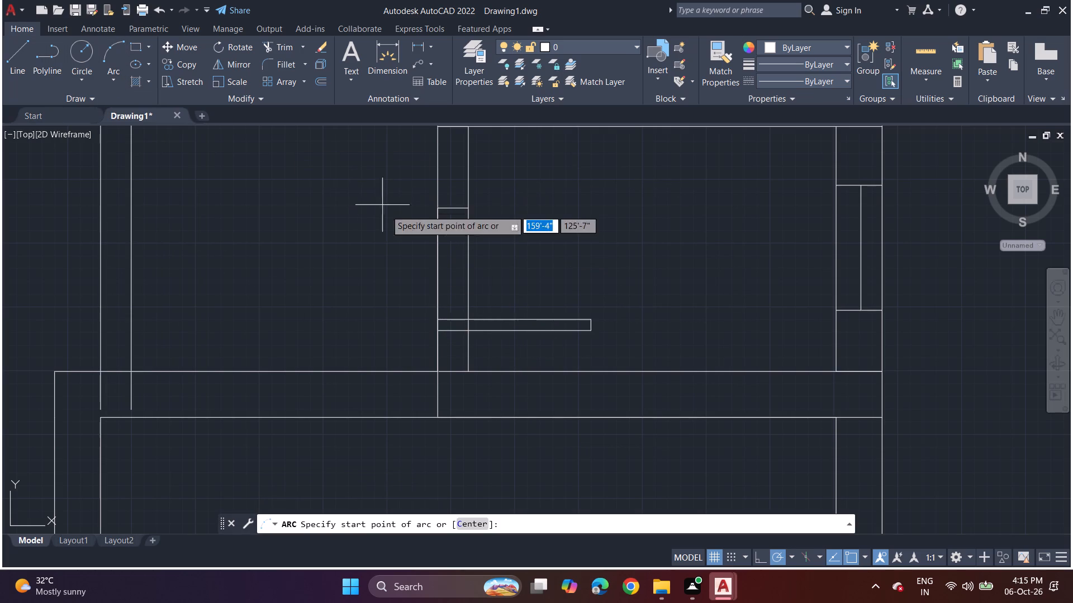
pyautogui.click(467, 208)
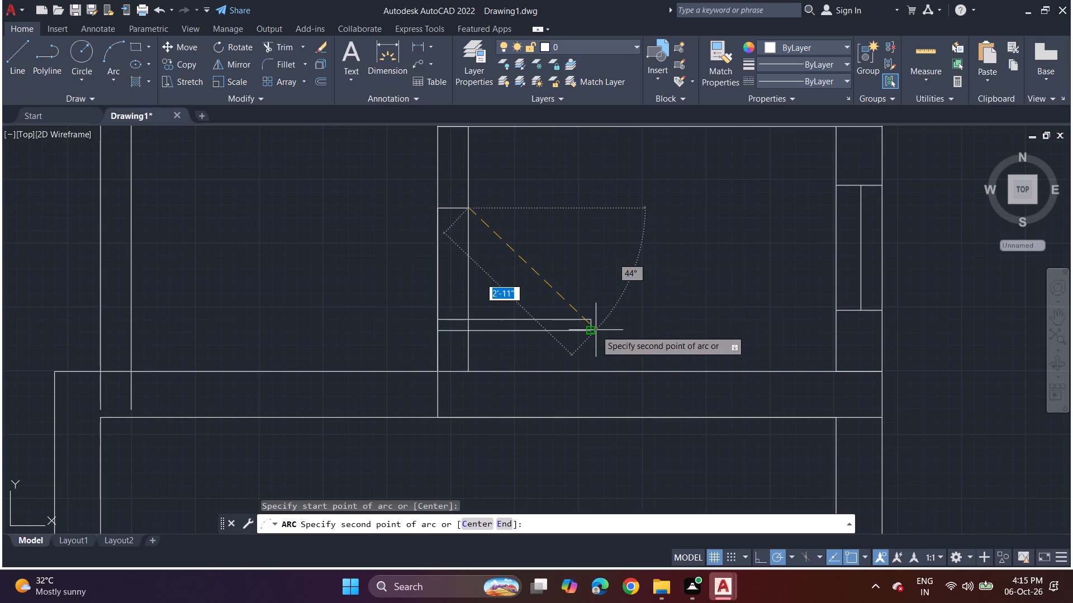
pyautogui.click(596, 330)
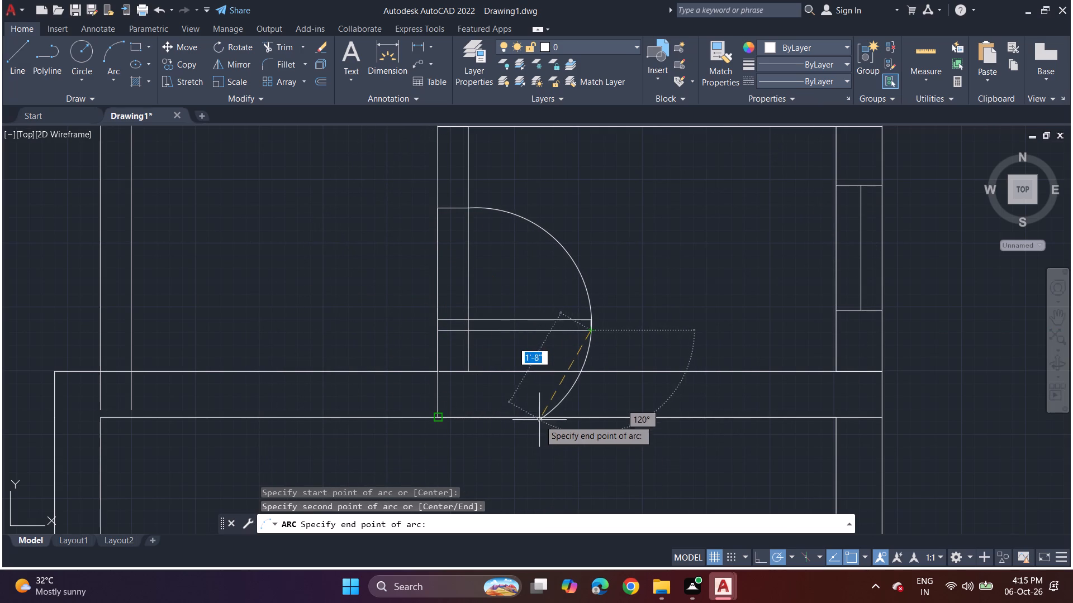
pyautogui.click(554, 417)
# Trim the small room's swing arc below the door leaf and the partition lines across the door opening.
pyautogui.click(265, 50)
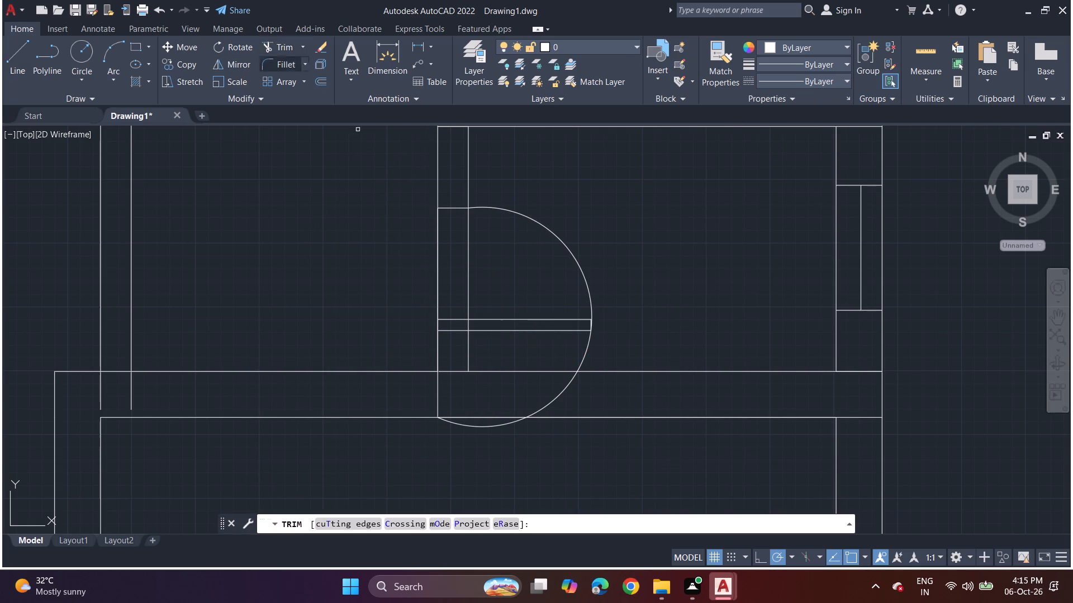
pyautogui.click(472, 429)
pyautogui.click(476, 425)
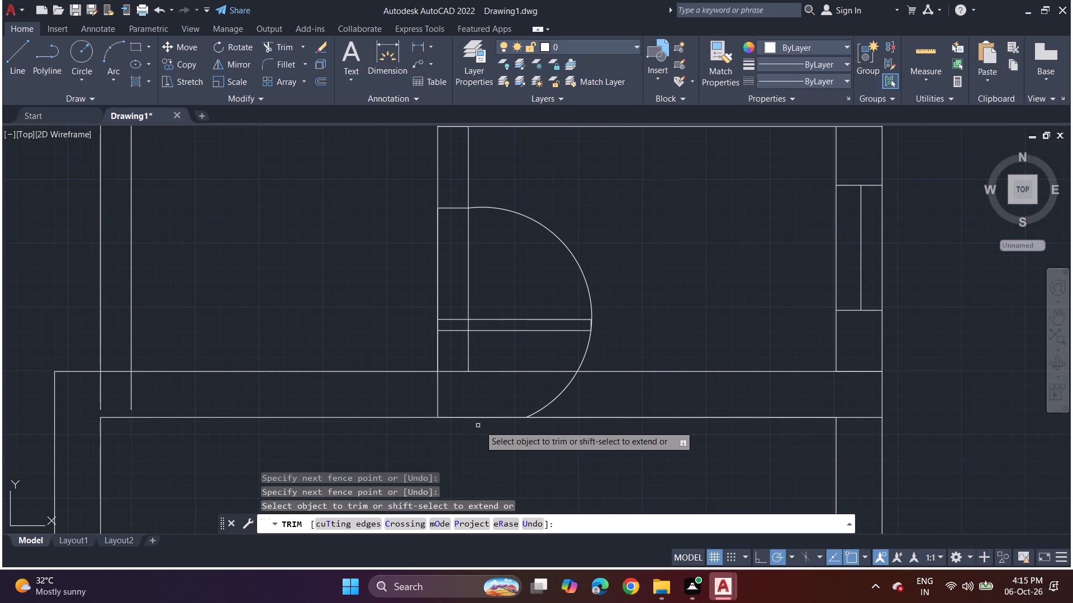
pyautogui.click(547, 406)
pyautogui.click(583, 360)
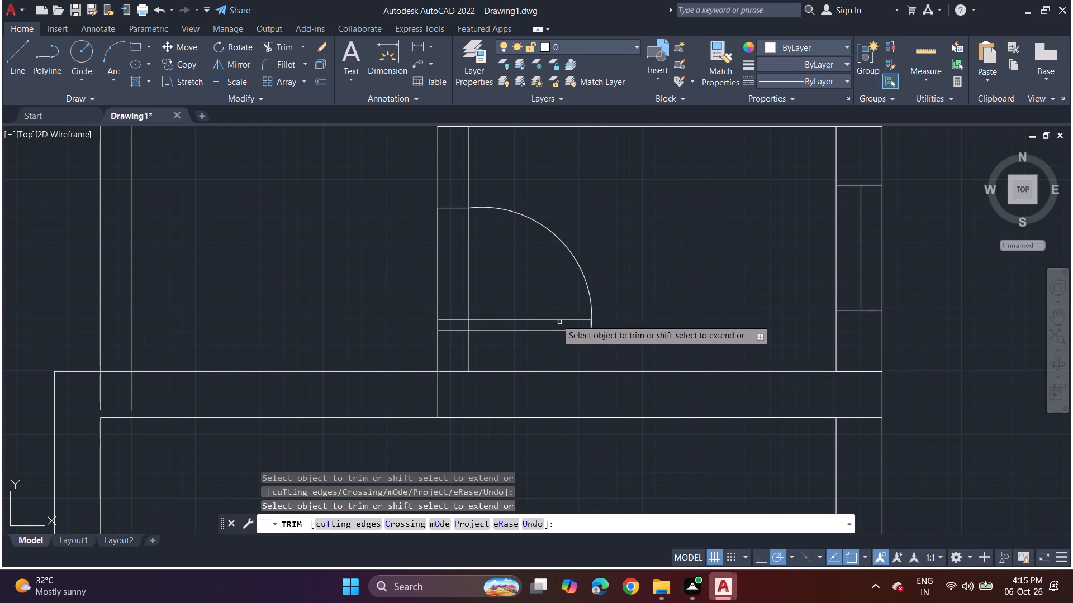
pyautogui.moveTo(488, 248); pyautogui.dragTo(426, 240)
pyautogui.click(426, 240)
pyautogui.scroll(-3, 379, 263)
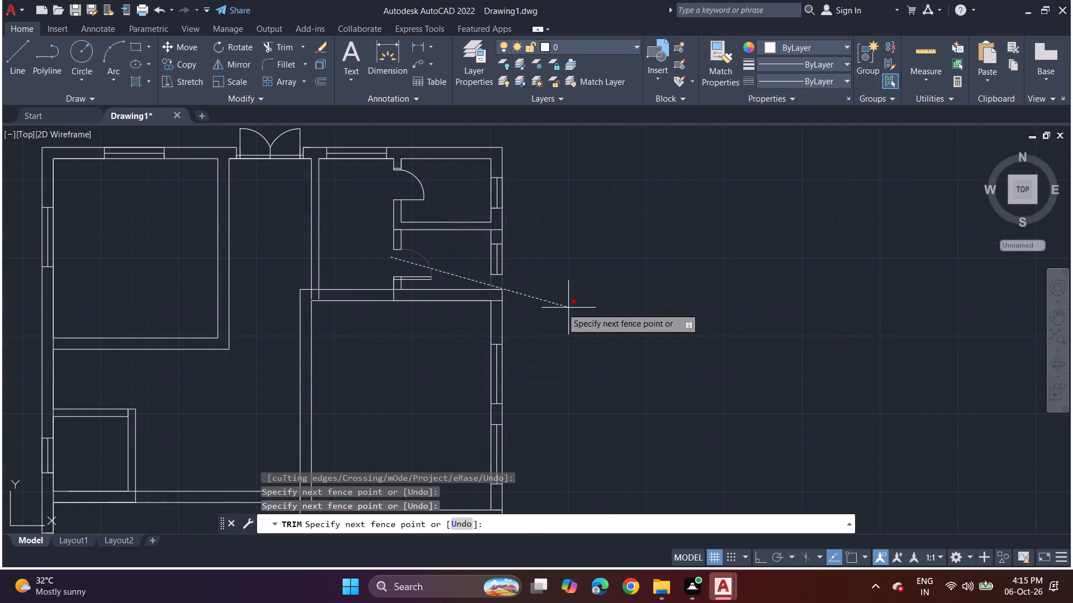
pyautogui.press('space')
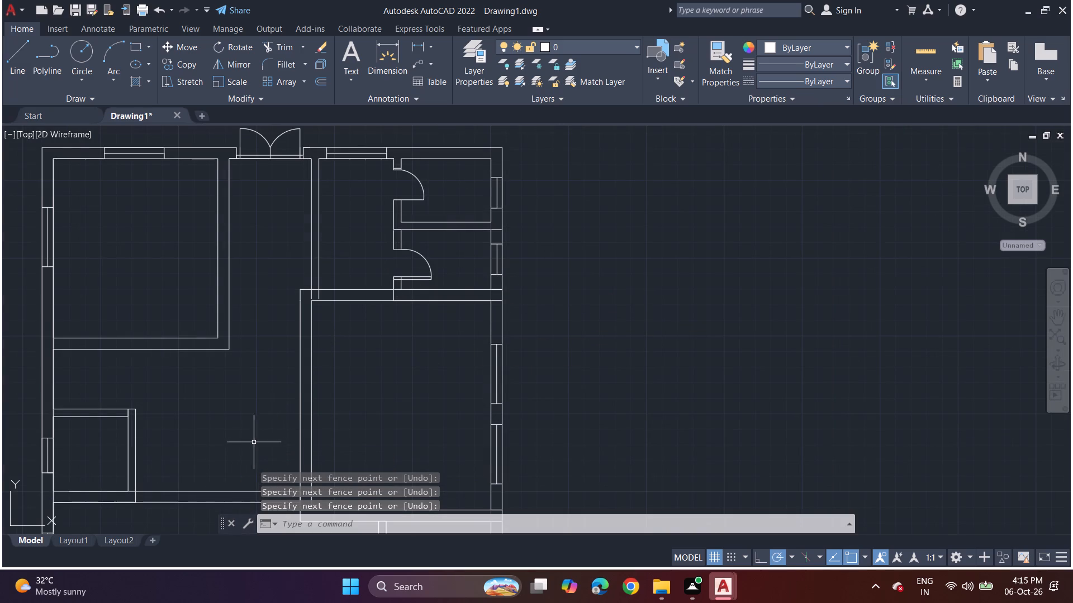
# Draw a stepped counter outline in the upper-left room, from its lower-left inner corner along the wall, up about 9', across, and up to the top wall.
pyautogui.scroll(-1, 258, 443)
pyautogui.moveTo(259, 438); pyautogui.dragTo(332, 352, button='middle')
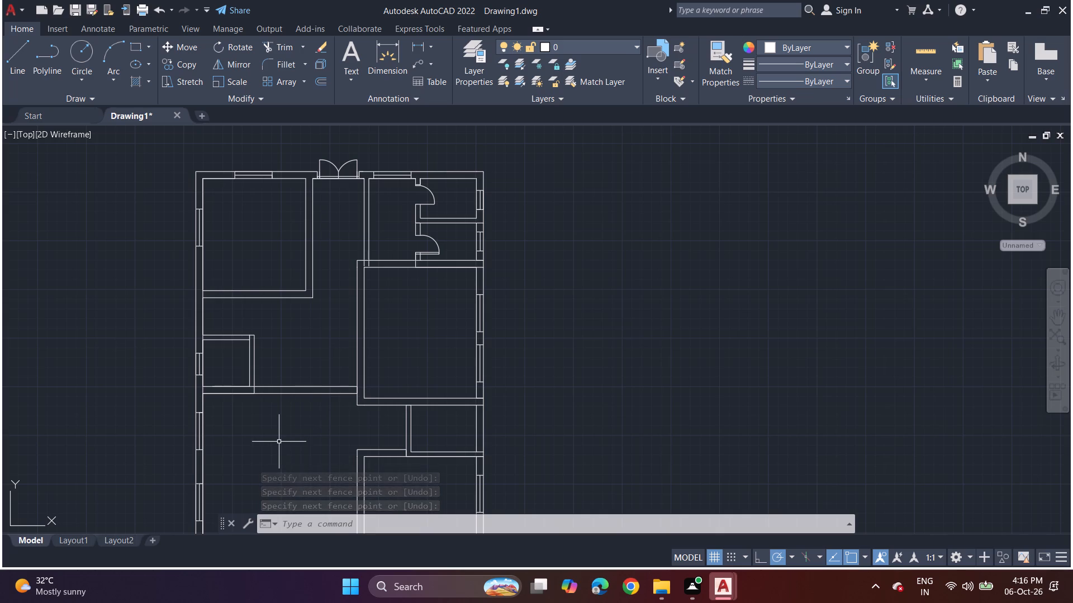
pyautogui.click(14, 65)
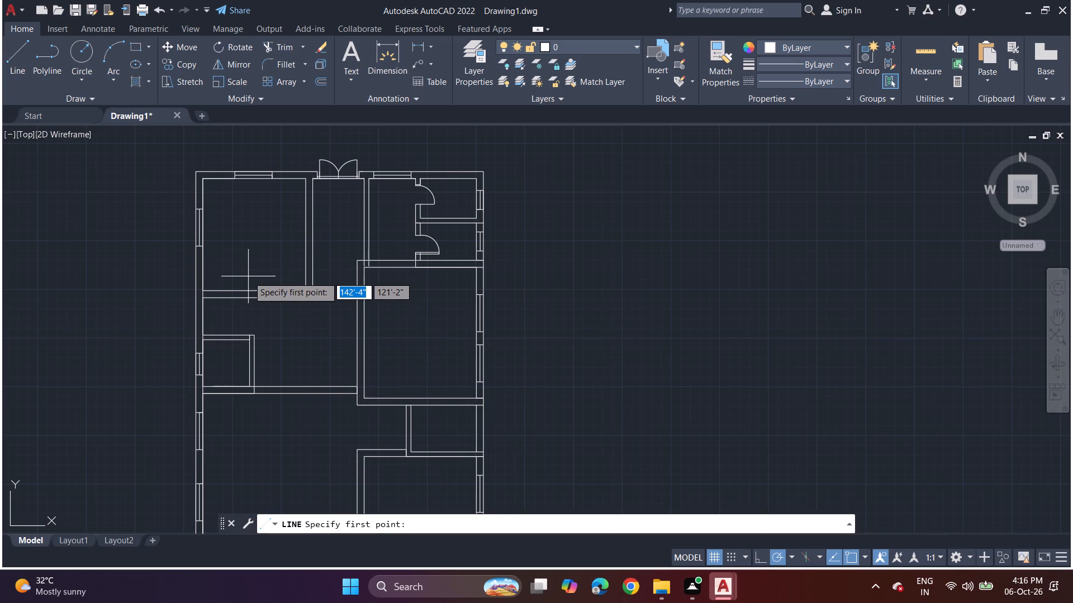
pyautogui.click(206, 291)
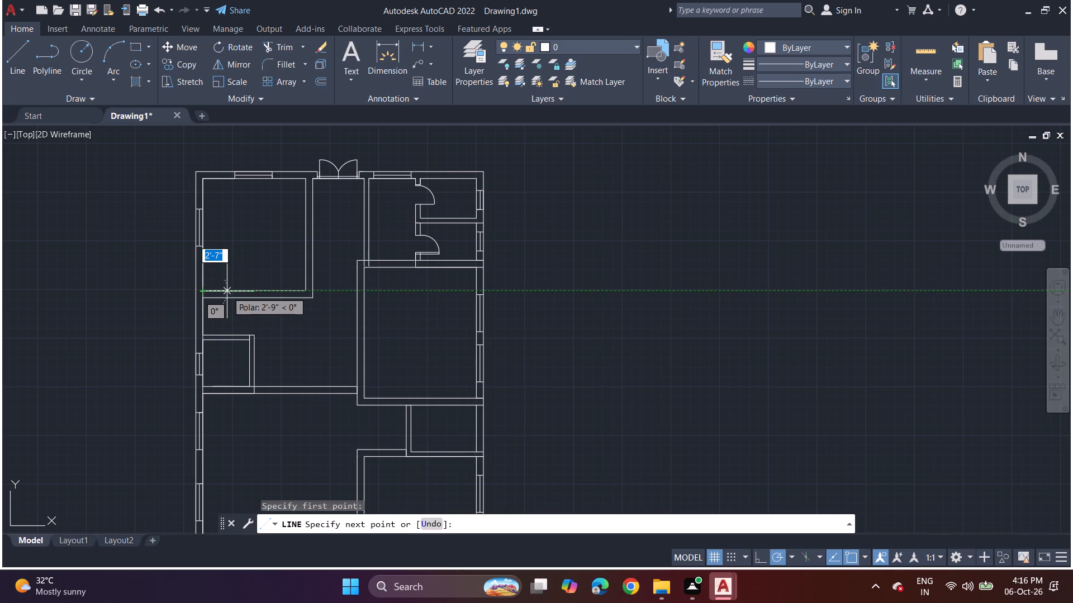
pyautogui.click(233, 291)
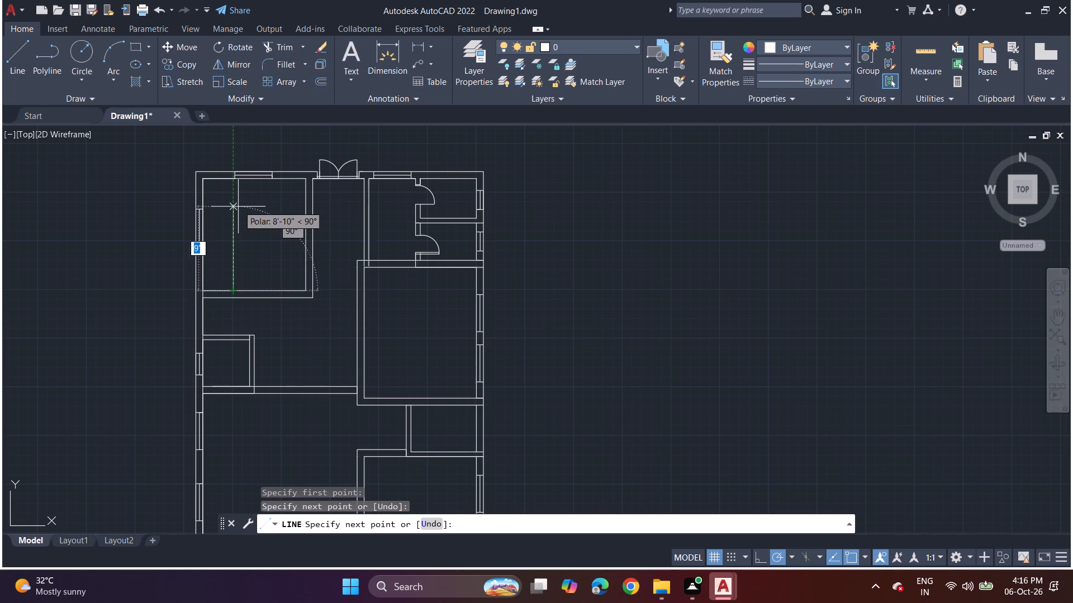
pyautogui.click(237, 204)
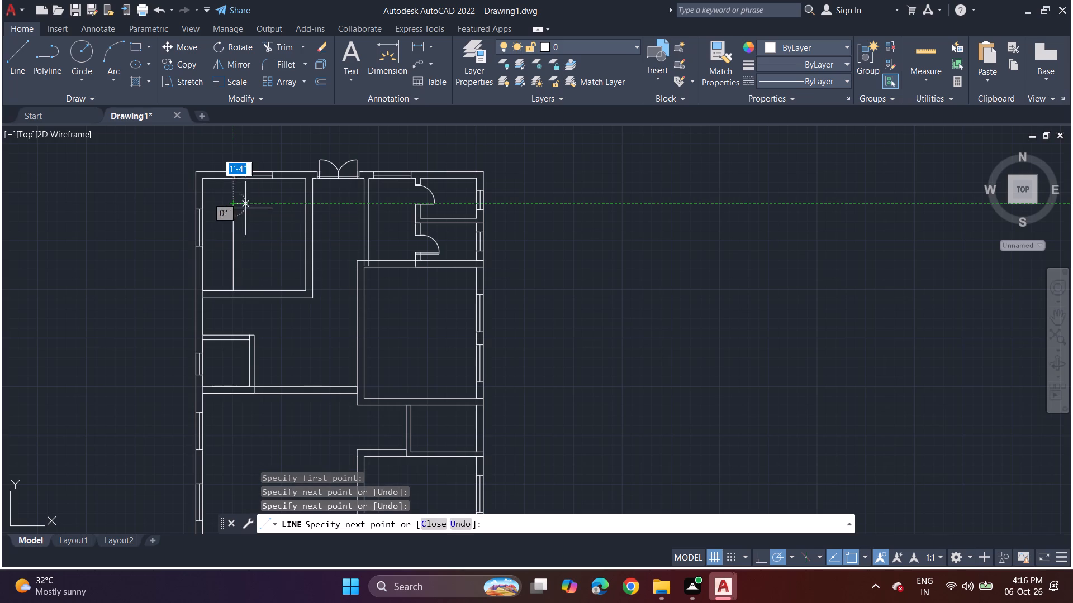
pyautogui.click(305, 207)
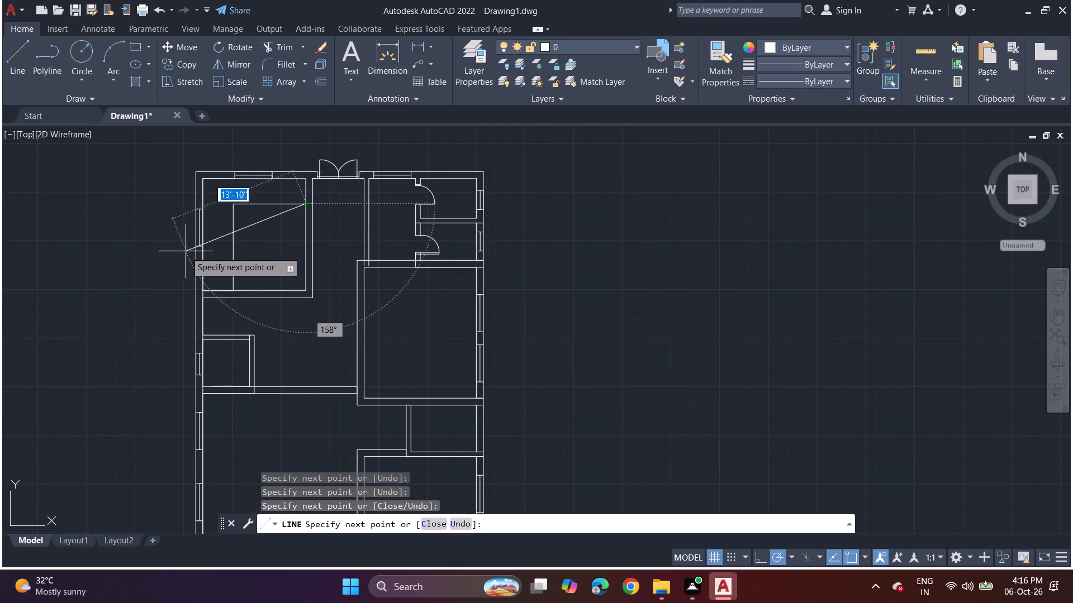
pyautogui.hotkey('ctrl', 'z')
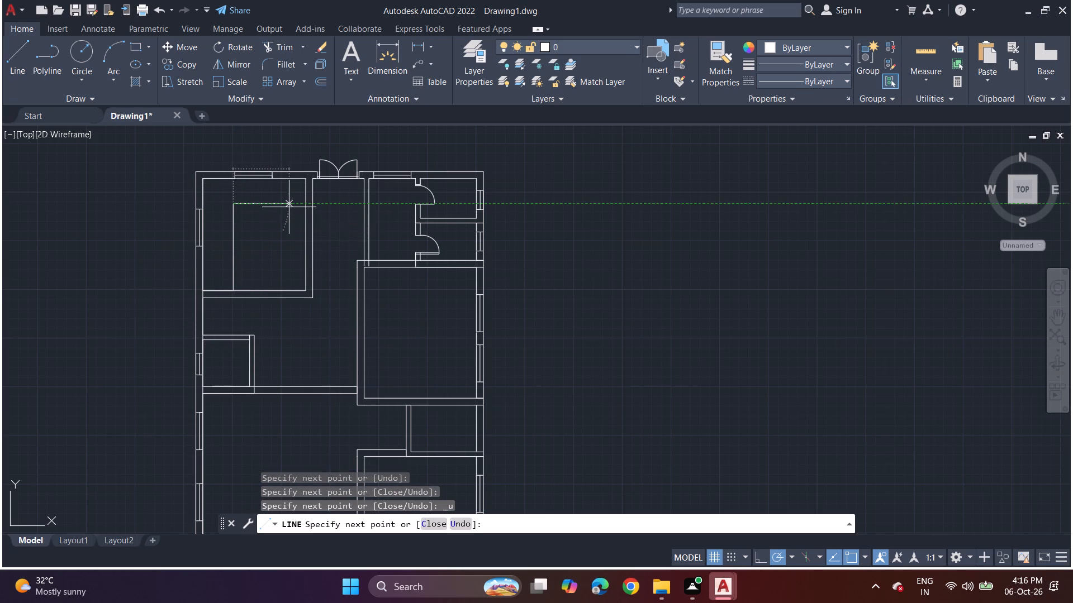
pyautogui.click(289, 207)
pyautogui.click(288, 182)
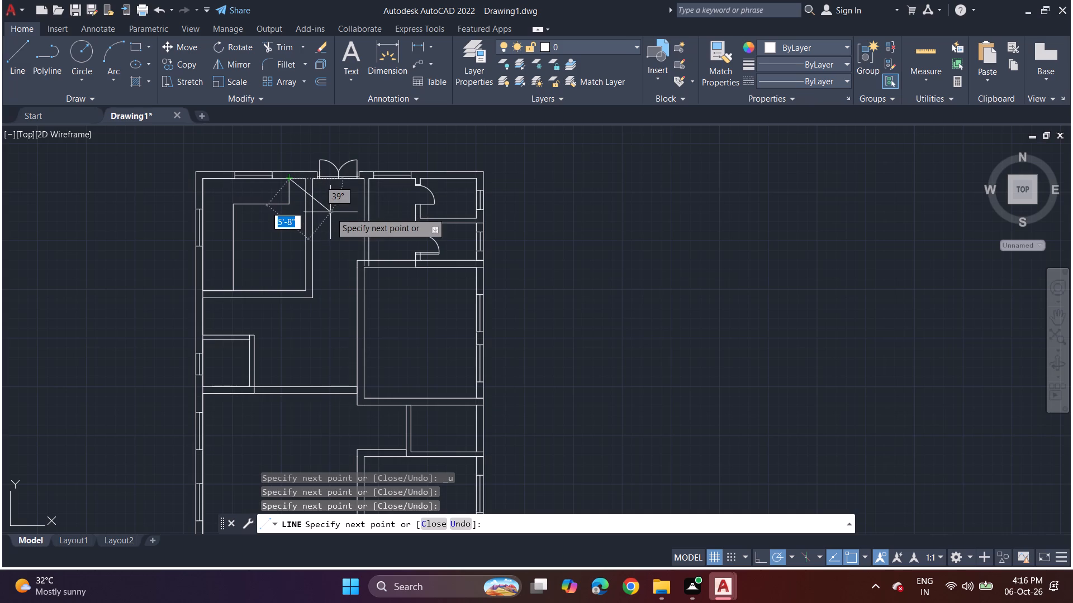
pyautogui.press('space')
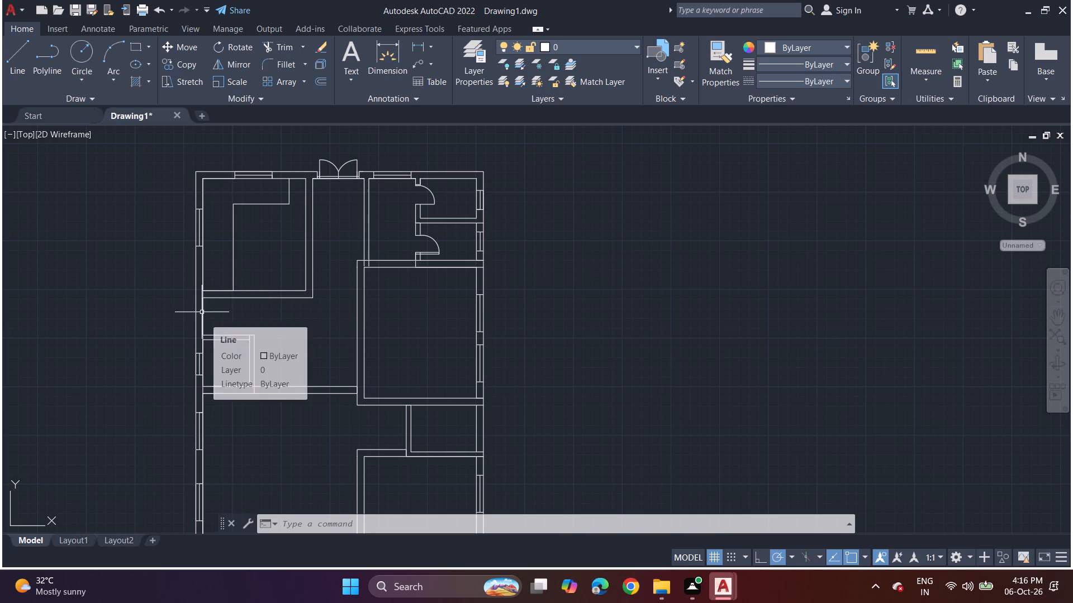
# Draw a short line along the bottom wall from the upper-left room's lower-right inner corner, continuing as a jamb line across the wall.
pyautogui.click(10, 63)
pyautogui.scroll(2, 265, 276)
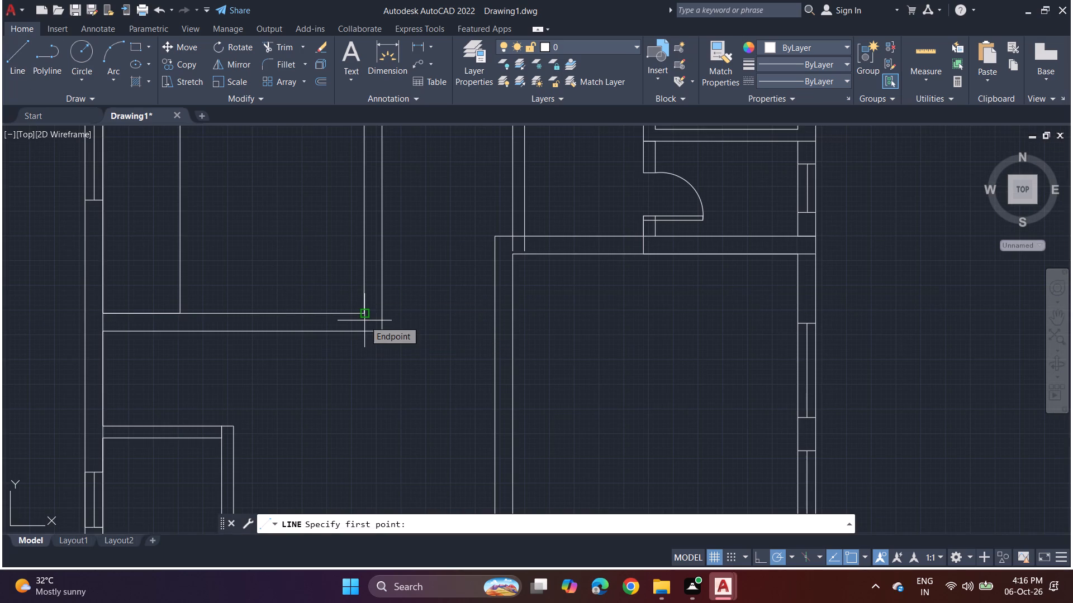
pyautogui.moveTo(362, 312); pyautogui.dragTo(357, 316)
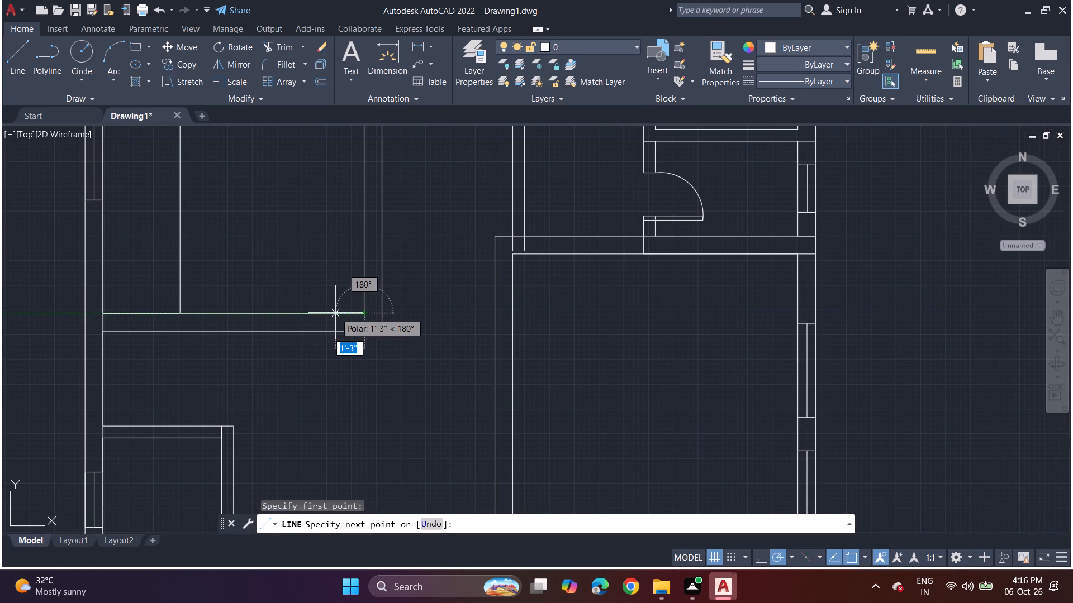
pyautogui.click(344, 314)
pyautogui.click(340, 332)
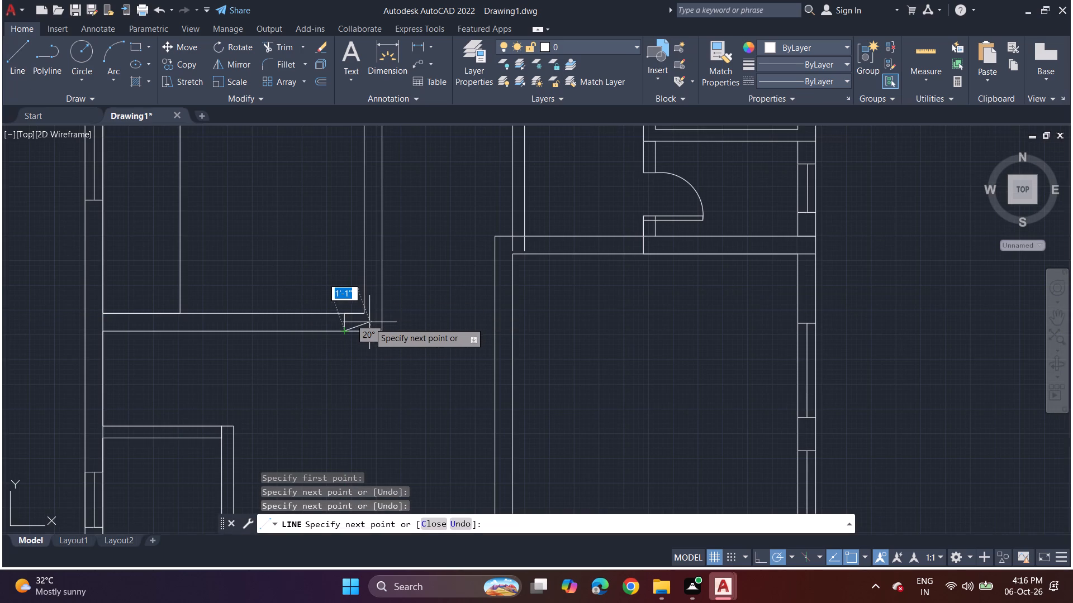
pyautogui.press('space')
# Draw a 2' line toward the left along the bottom wall's outer face from the new jamb line.
pyautogui.click(24, 72)
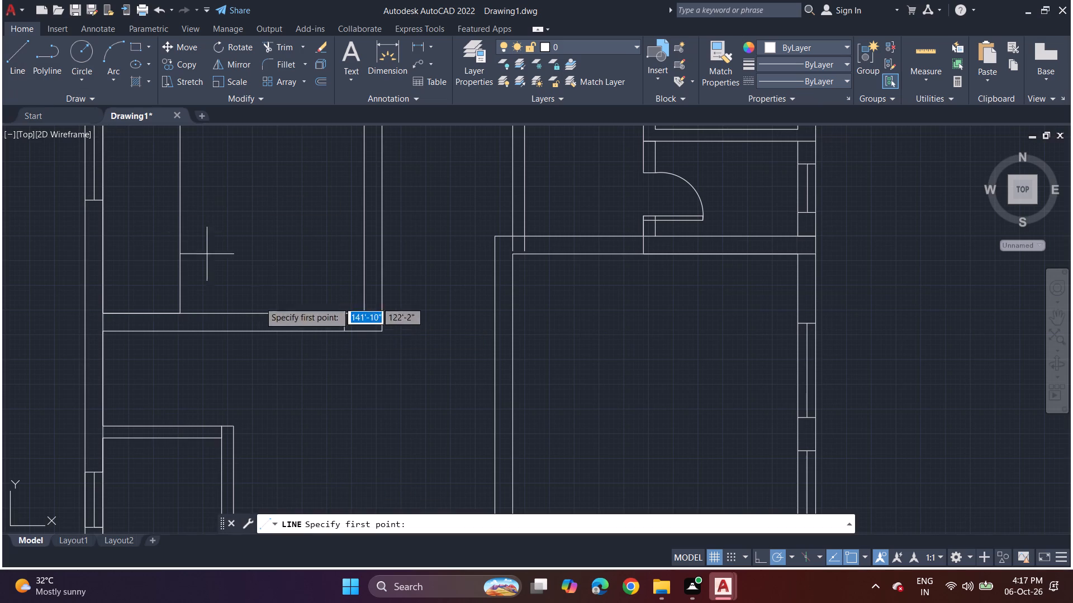
pyautogui.click(344, 334)
pyautogui.moveTo(344, 334); pyautogui.dragTo(338, 334)
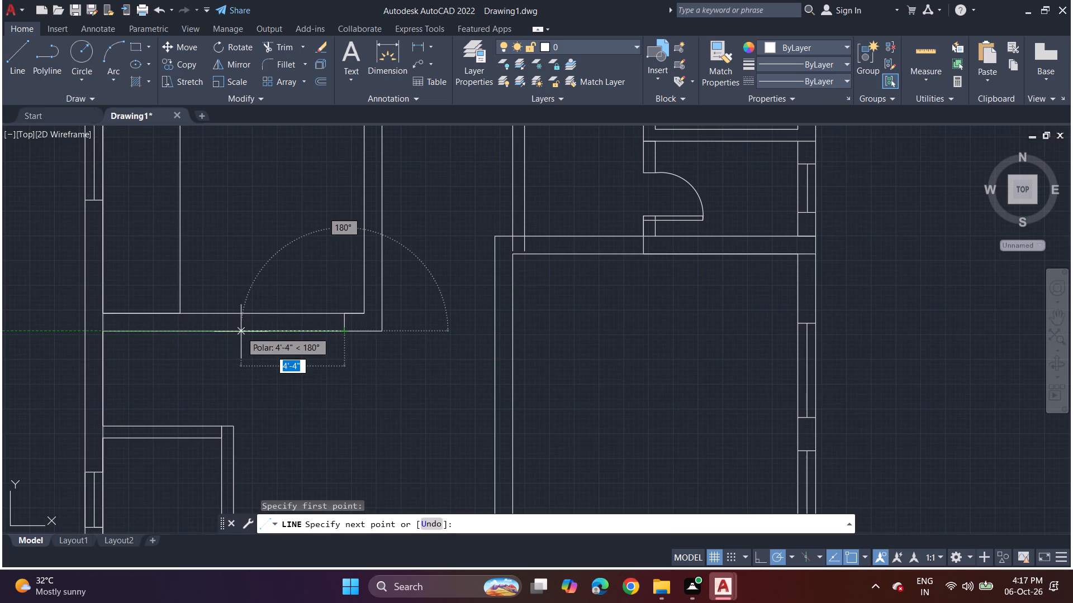
pyautogui.write("2'")
pyautogui.press('Return')
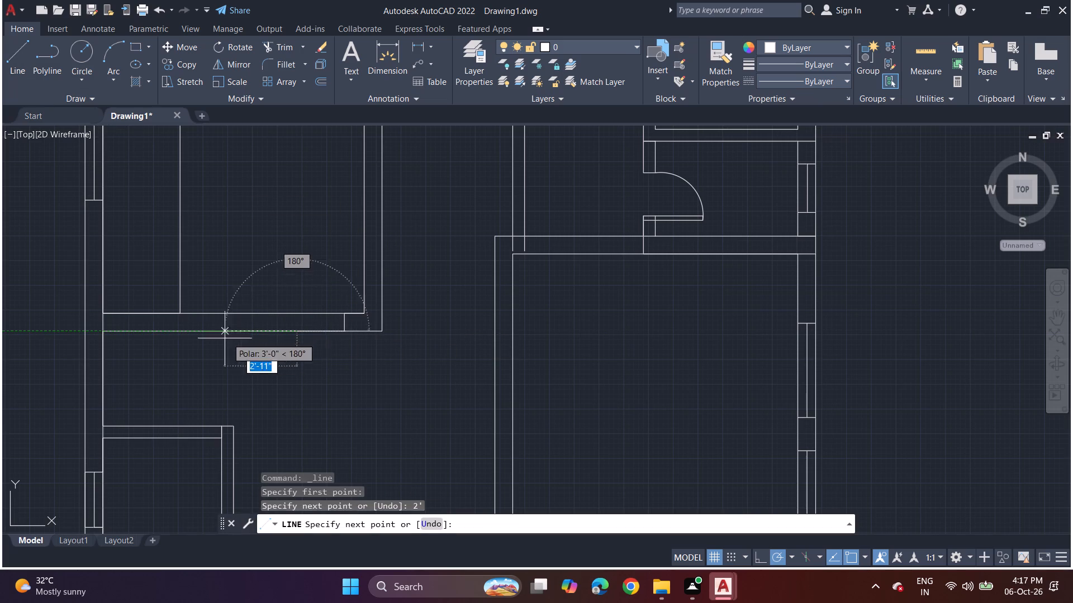
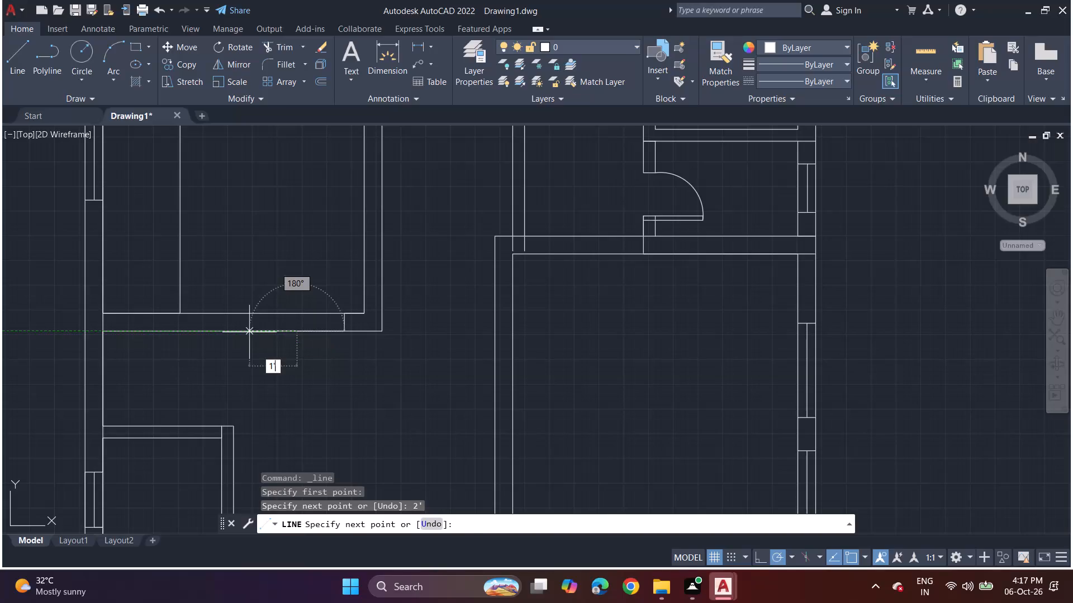
# Continue the line 1' along the wall's lower edge, up across the wall, about 5" left and back down to form the door jamb.
pyautogui.press('Return')
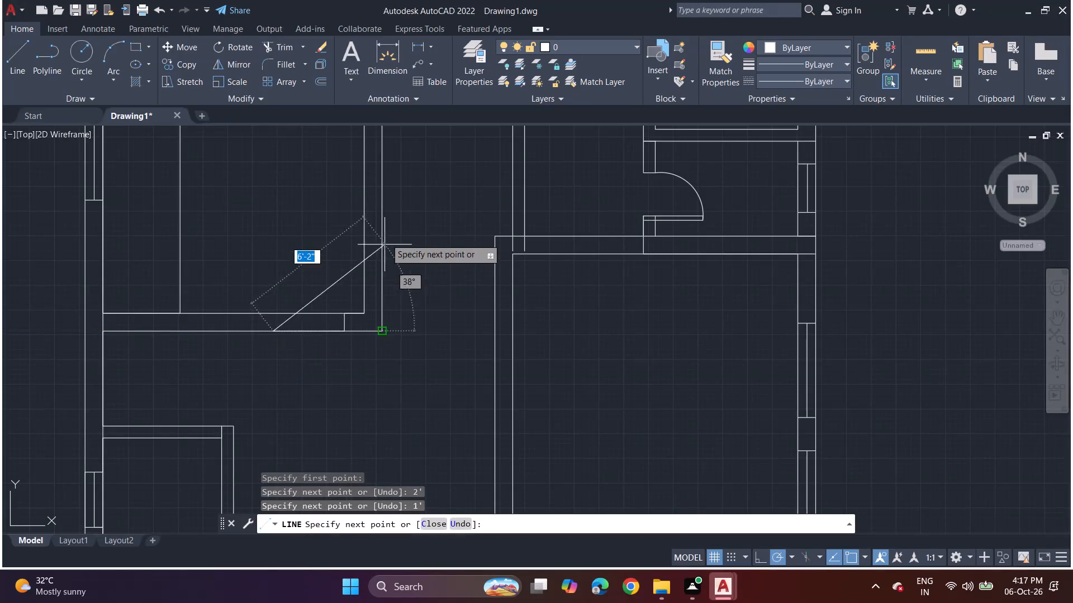
pyautogui.click(271, 316)
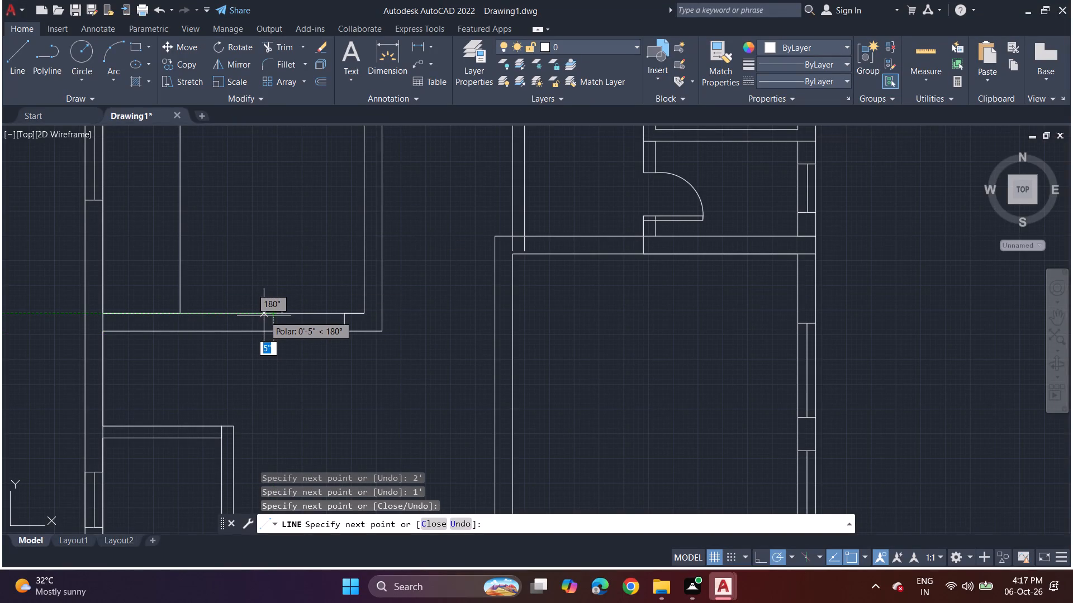
pyautogui.click(264, 315)
pyautogui.click(264, 332)
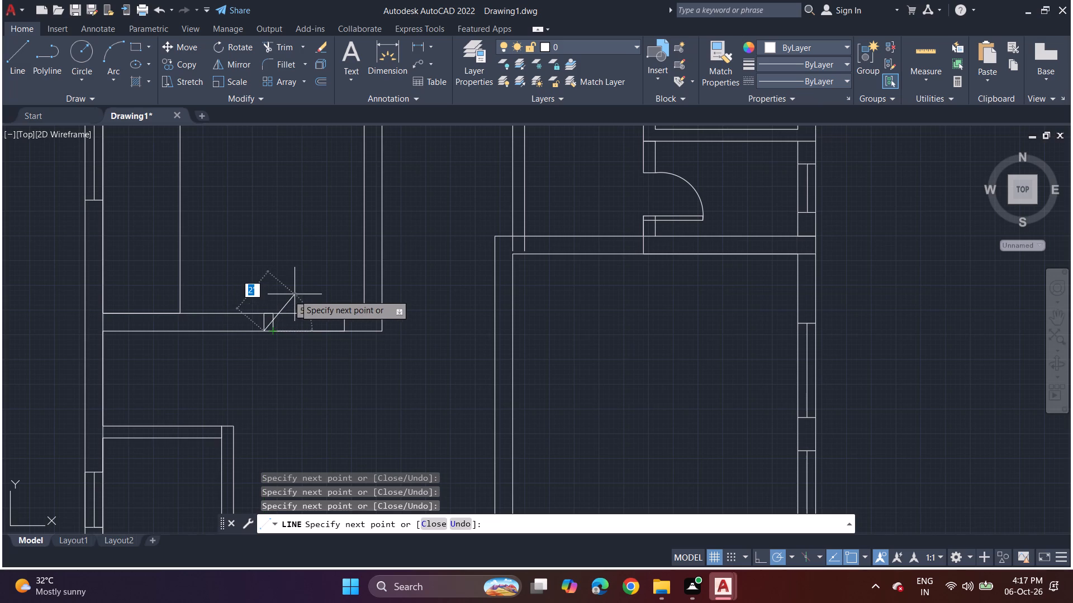
pyautogui.press('space')
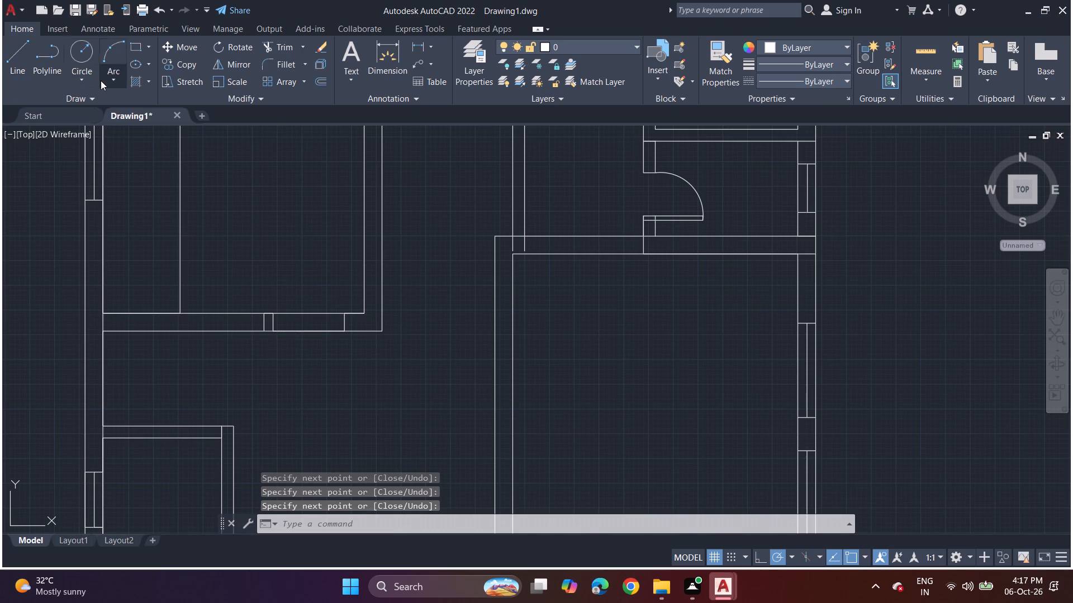
# Draw a 3' vertical line upward from the lower corner of the door opening's right side as the door leaf.
pyautogui.click(102, 80)
pyautogui.click(143, 103)
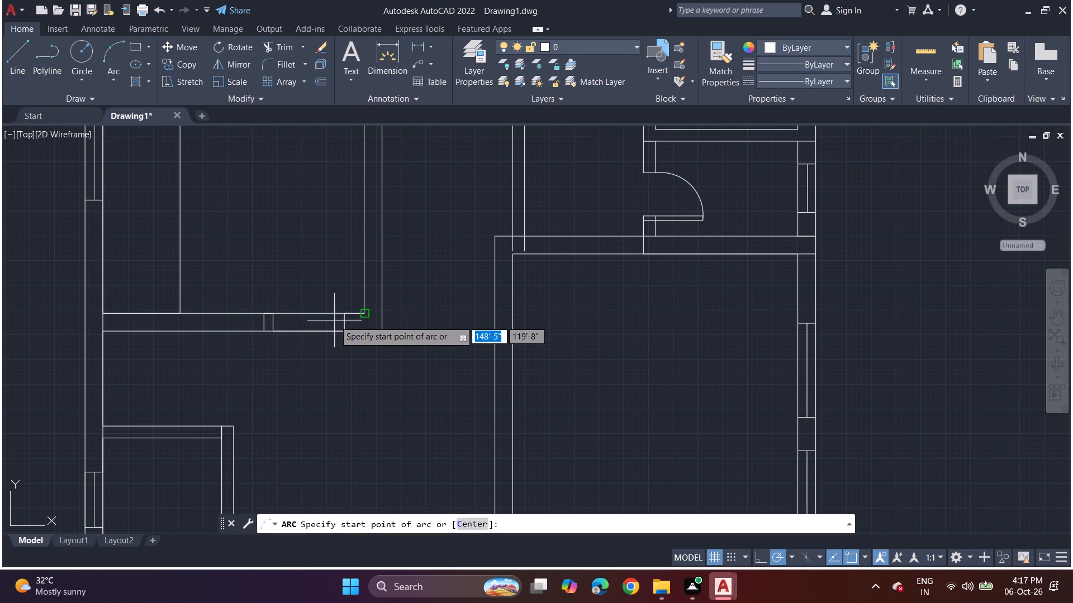
pyautogui.click(8, 71)
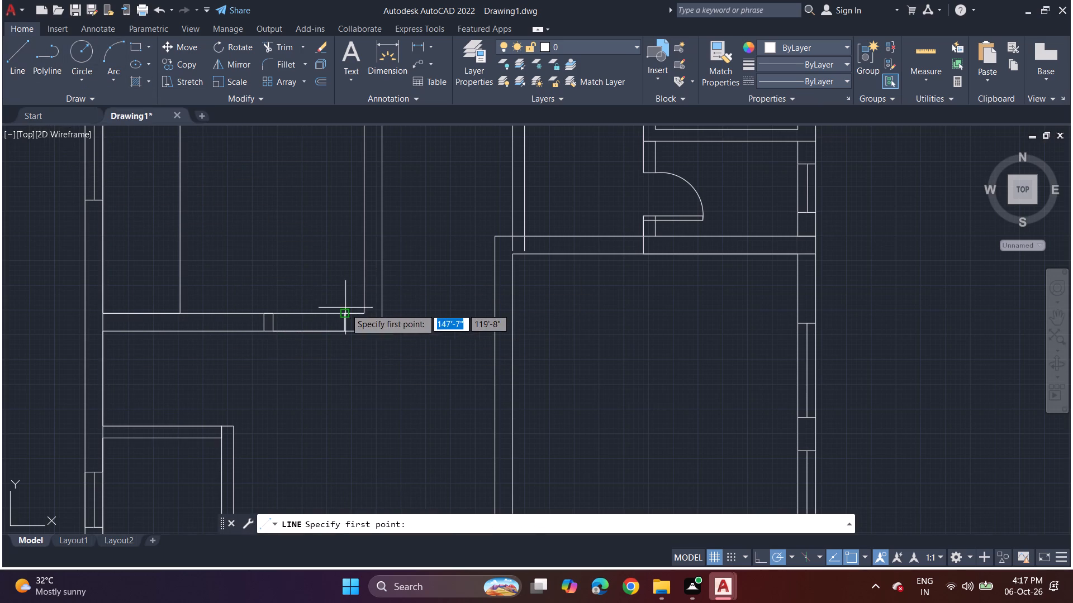
pyautogui.click(345, 332)
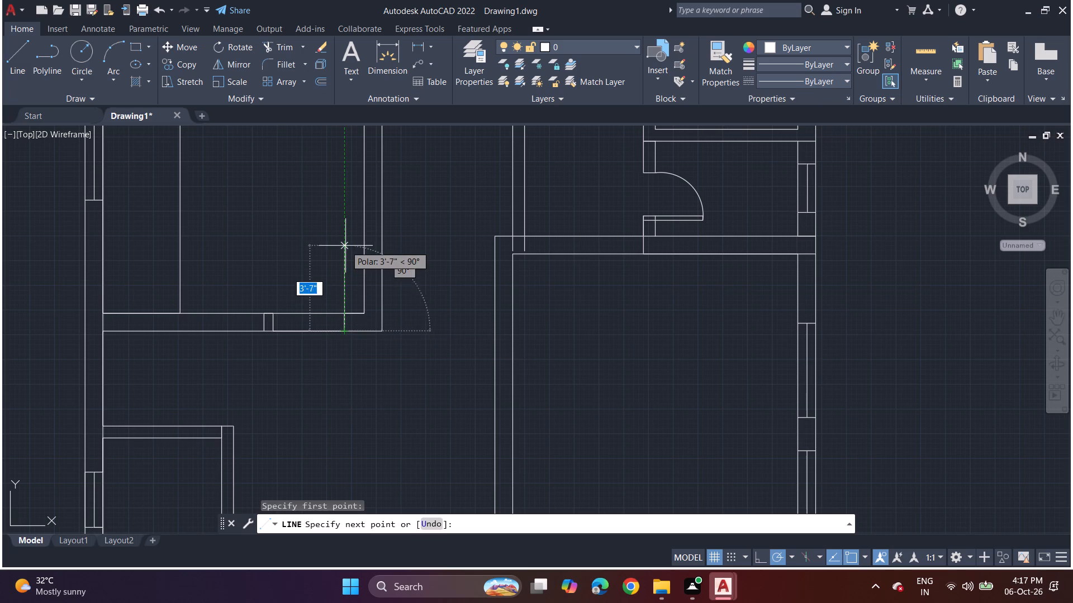
pyautogui.write("3'")
pyautogui.press('Return')
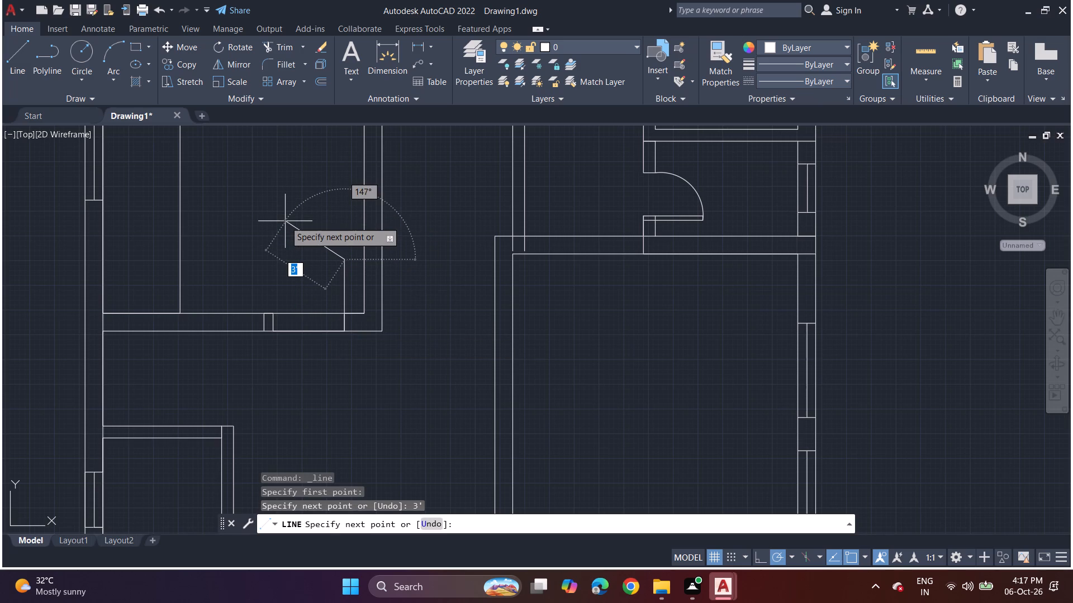
pyautogui.press('space')
# Draw a three-point arc from the left jamb's upper corner through the top of the 3' leaf line, ending beyond the corner wall.
pyautogui.click(112, 85)
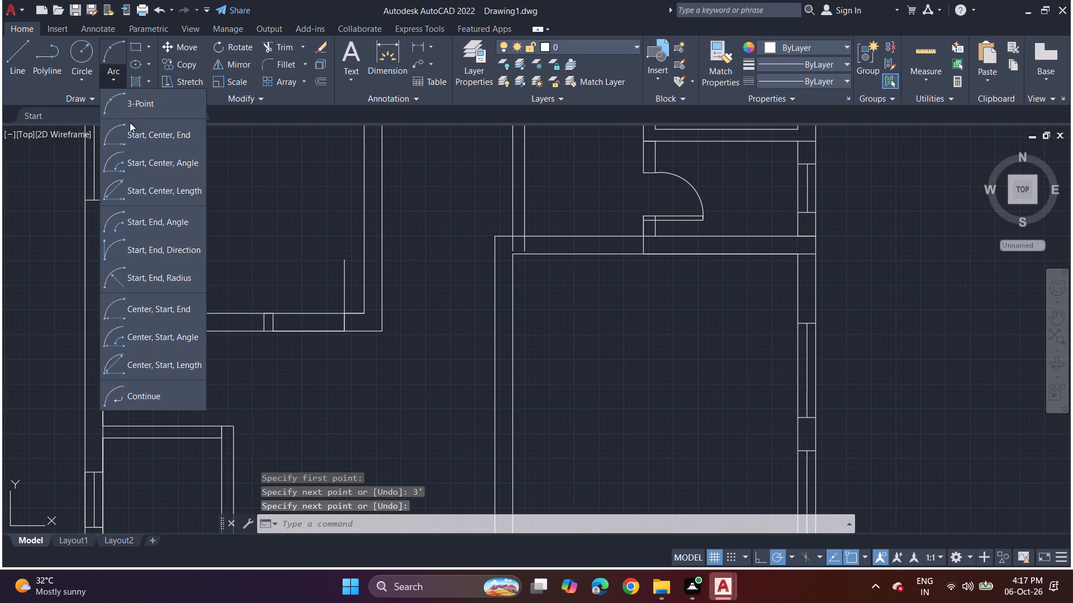
pyautogui.click(146, 99)
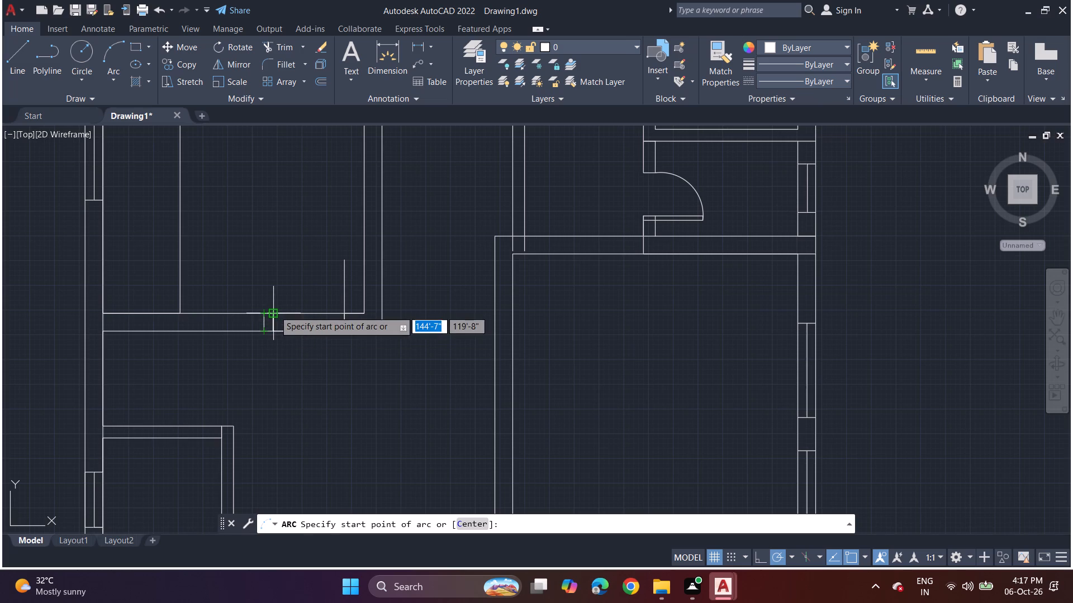
pyautogui.click(275, 309)
pyautogui.click(348, 258)
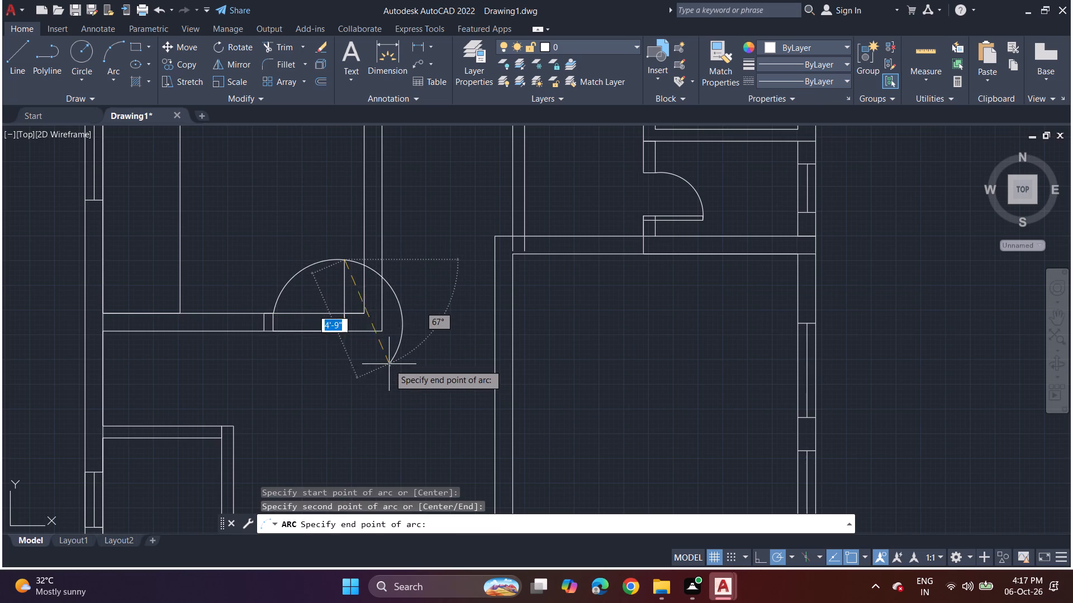
pyautogui.click(383, 363)
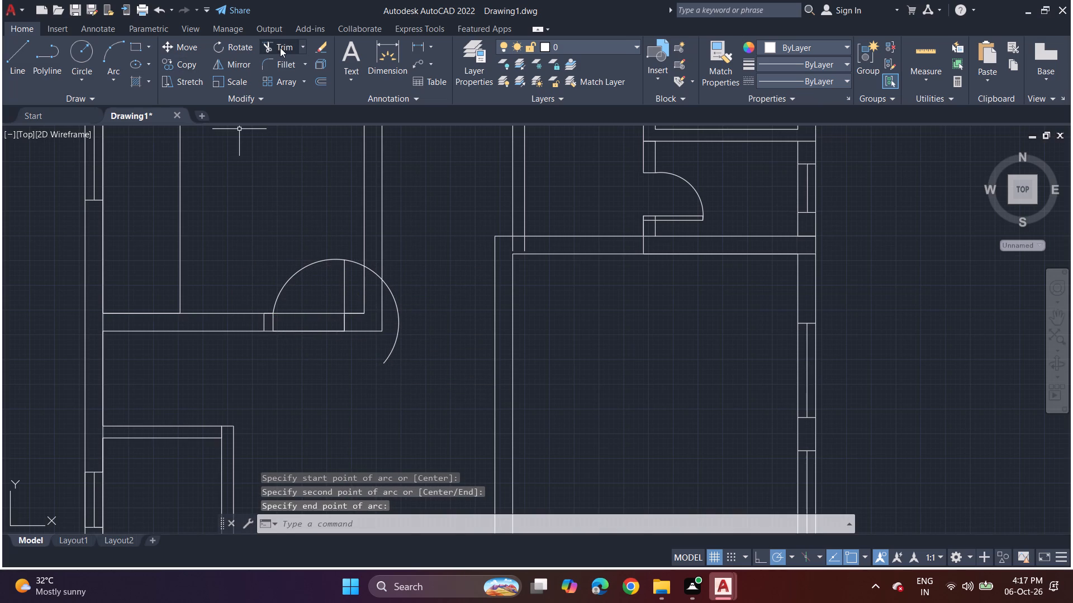
# Trim the excess door-swing arc beyond the 3' leaf line.
pyautogui.click(280, 47)
pyautogui.moveTo(398, 305); pyautogui.dragTo(400, 318)
pyautogui.click(375, 272)
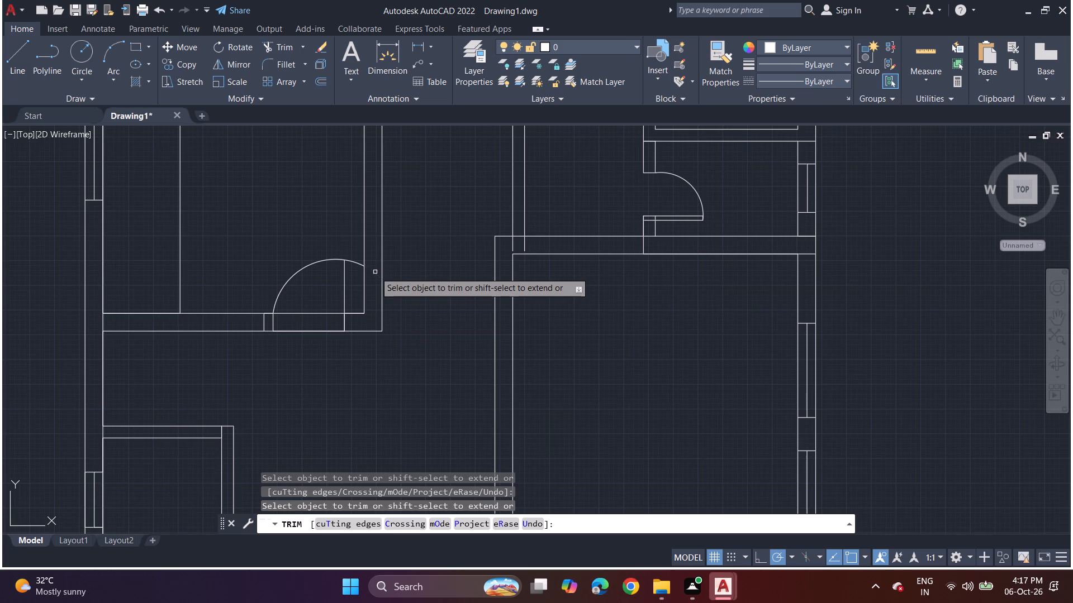
pyautogui.click(354, 266)
pyautogui.click(355, 258)
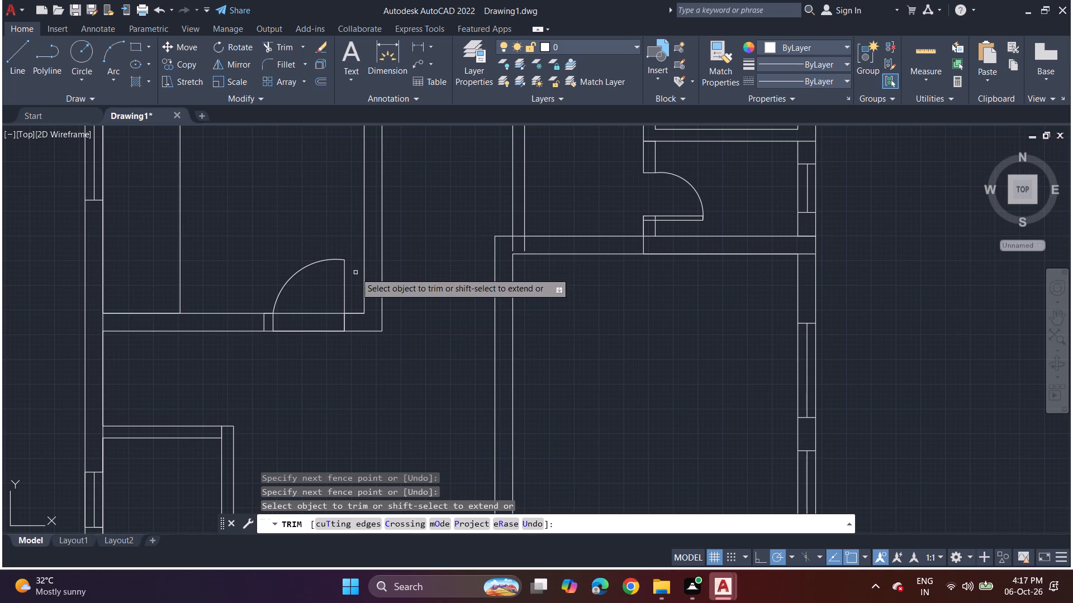
# Give the door leaf thickness with a line about 4" up from its base, about 2" left, and up to the swing arc.
pyautogui.click(17, 64)
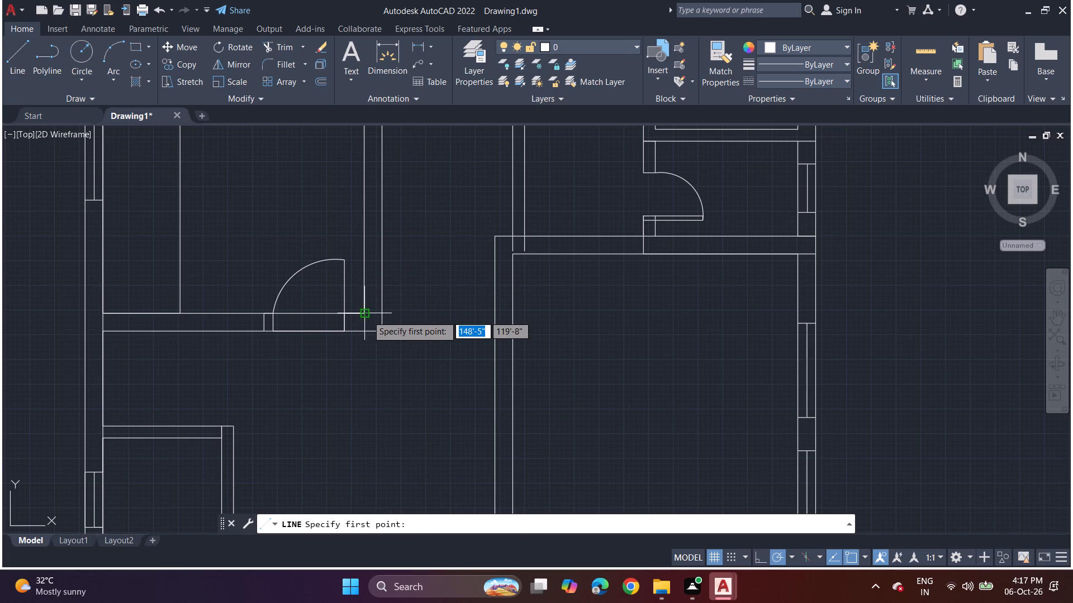
pyautogui.scroll(3, 364, 317)
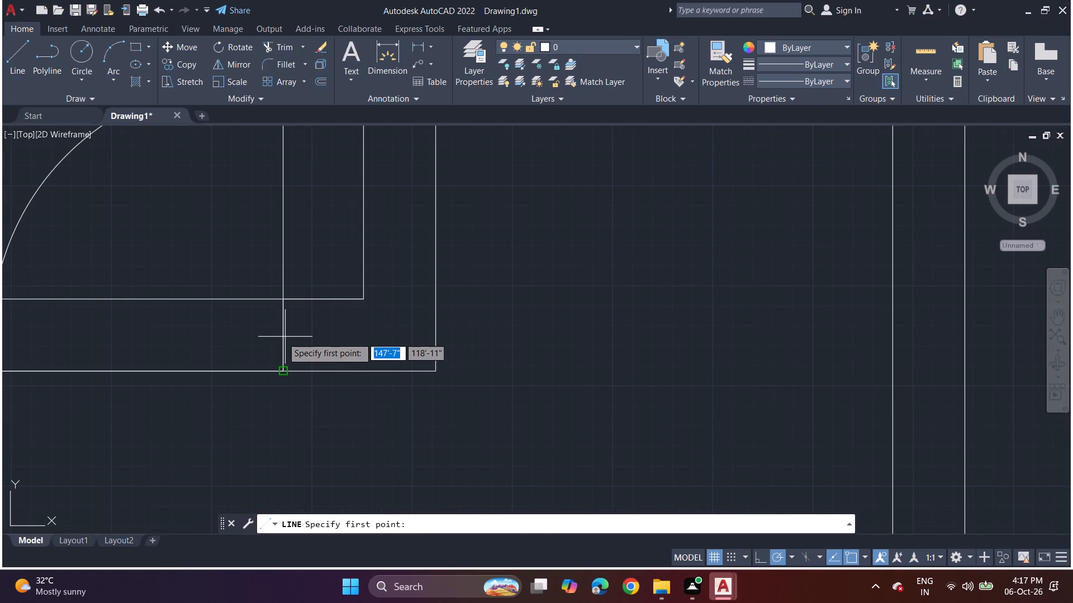
pyautogui.click(280, 373)
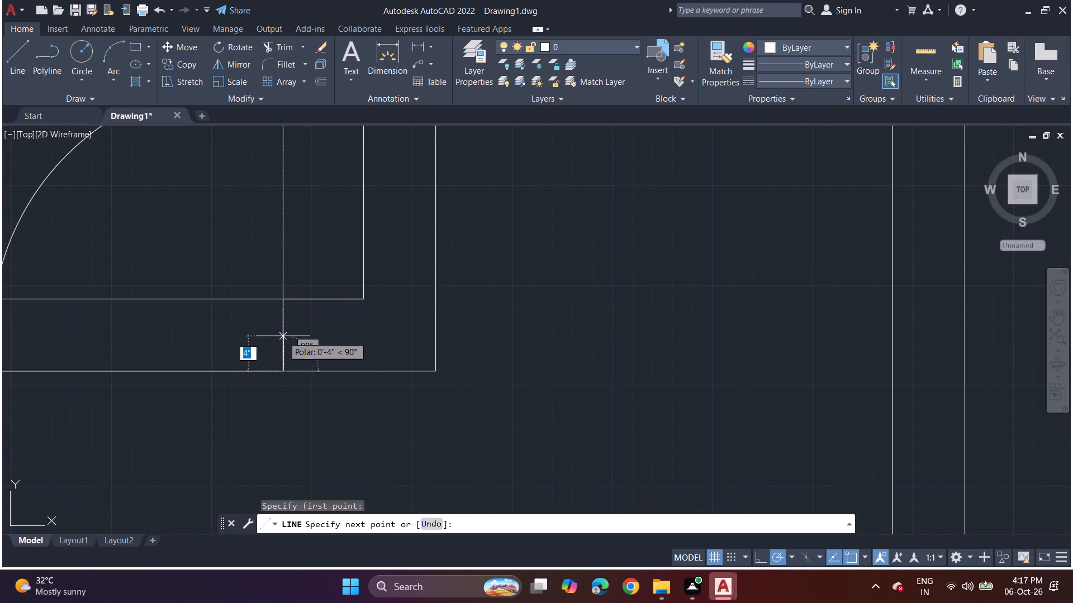
pyautogui.click(284, 334)
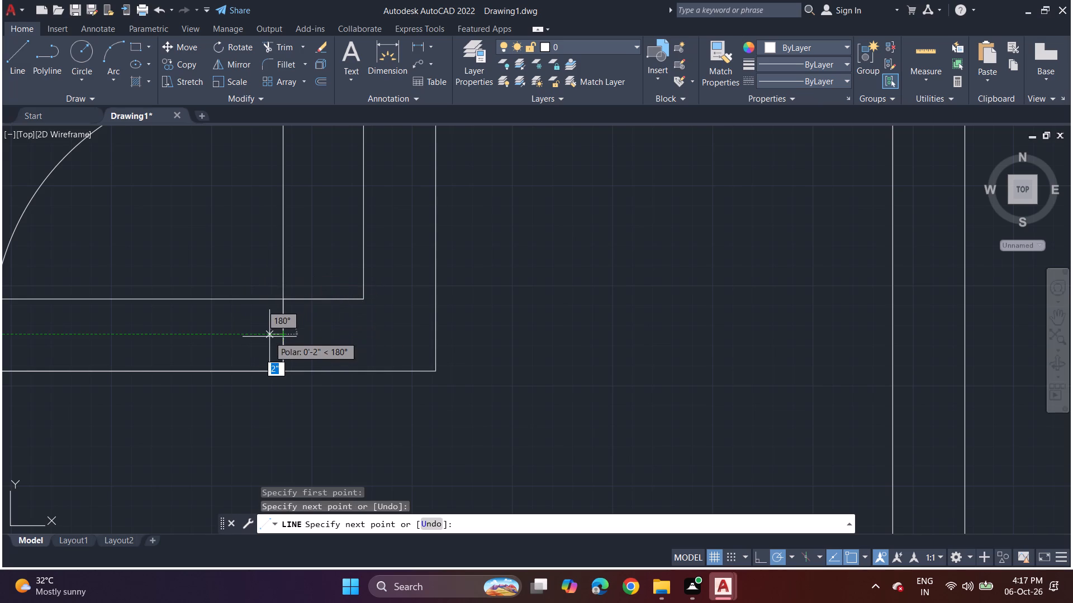
pyautogui.click(269, 337)
pyautogui.moveTo(265, 261); pyautogui.dragTo(299, 457, button='middle')
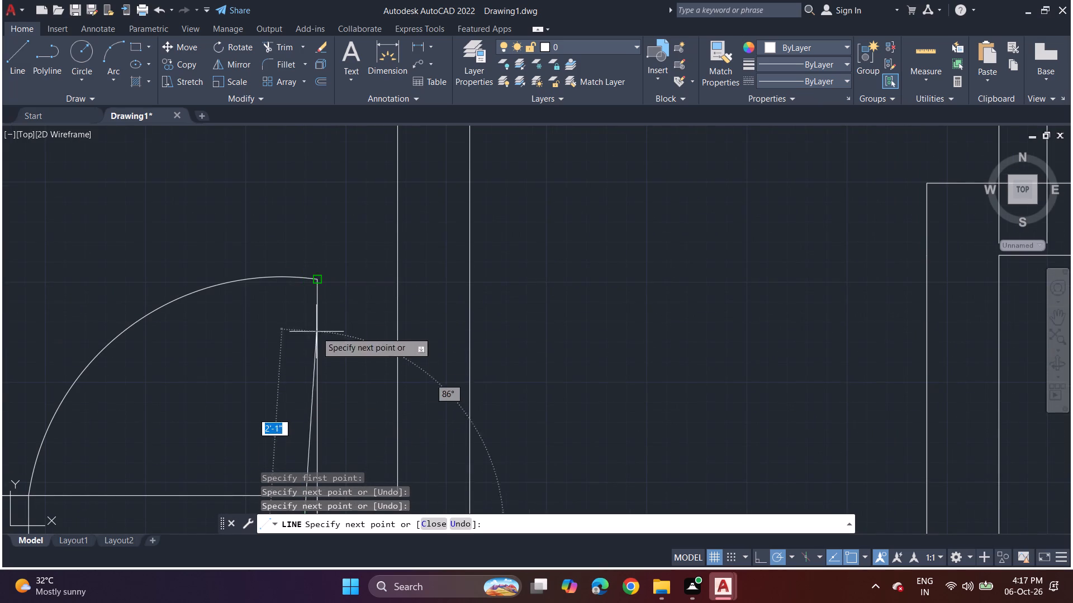
pyautogui.click(307, 286)
pyautogui.press('space')
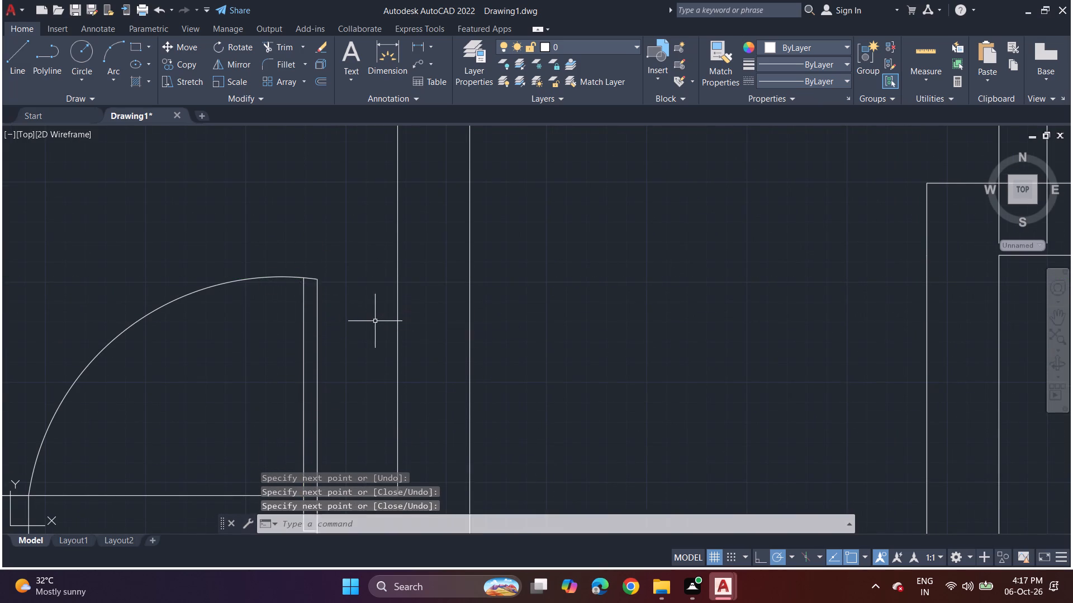
# Draw a line from the left jamb's upper-left corner partway down its side and horizontally across to the opening edge.
pyautogui.scroll(-2, 376, 321)
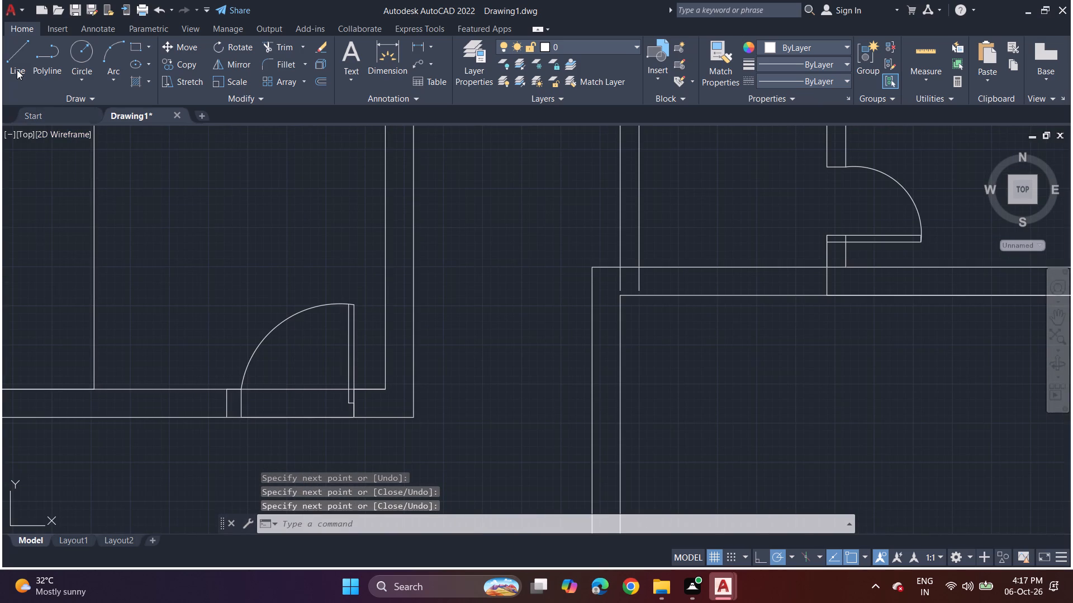
pyautogui.click(17, 70)
pyautogui.scroll(3, 243, 392)
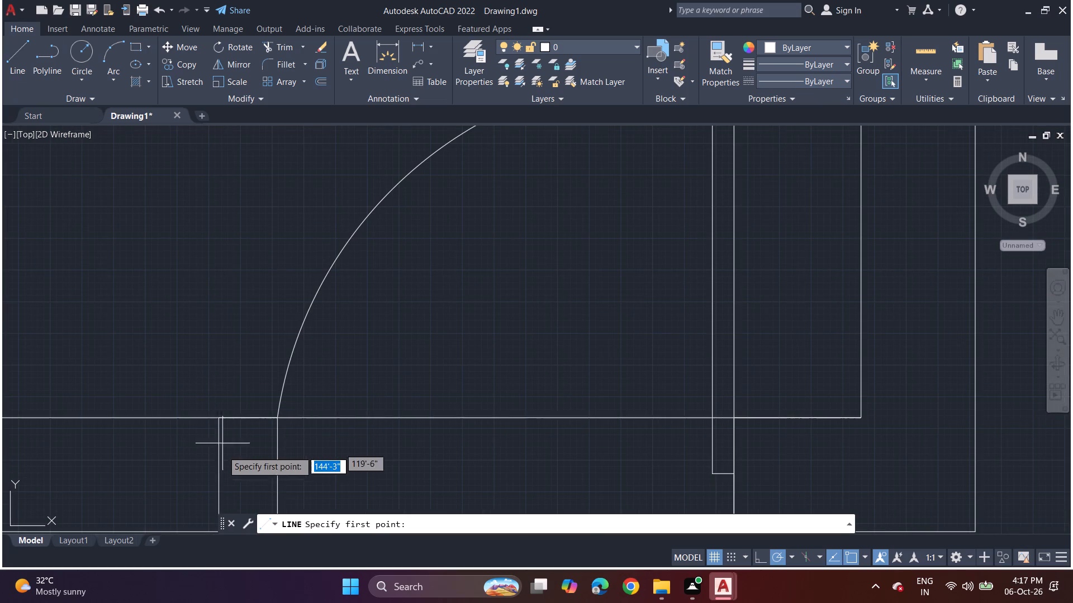
pyautogui.click(219, 417)
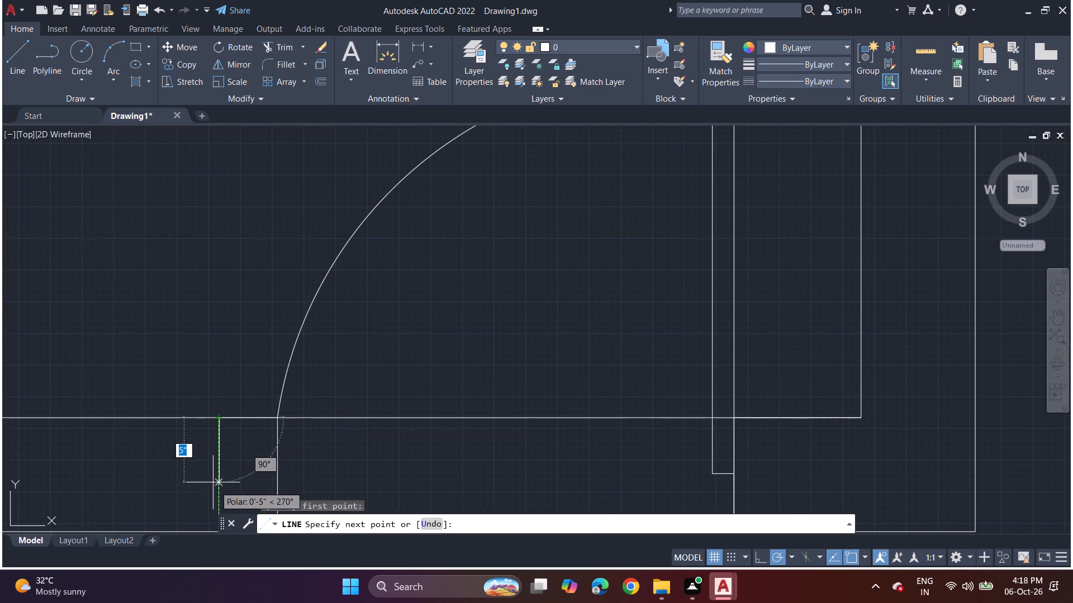
pyautogui.click(218, 495)
pyautogui.moveTo(278, 469); pyautogui.dragTo(300, 403, button='middle')
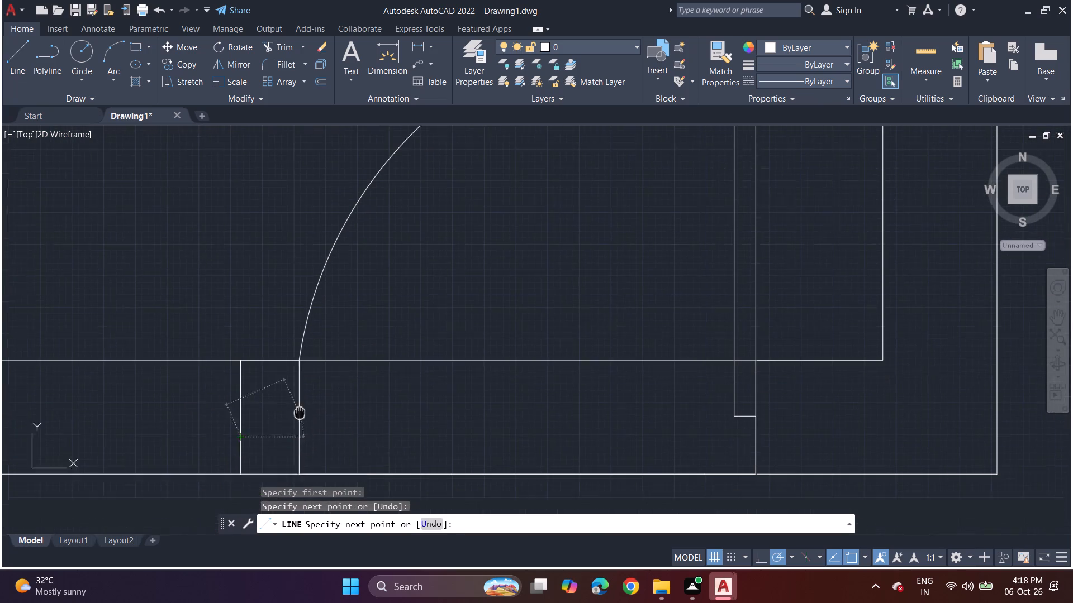
pyautogui.moveTo(300, 403); pyautogui.dragTo(300, 393, button='middle')
pyautogui.click(300, 417)
pyautogui.press('space')
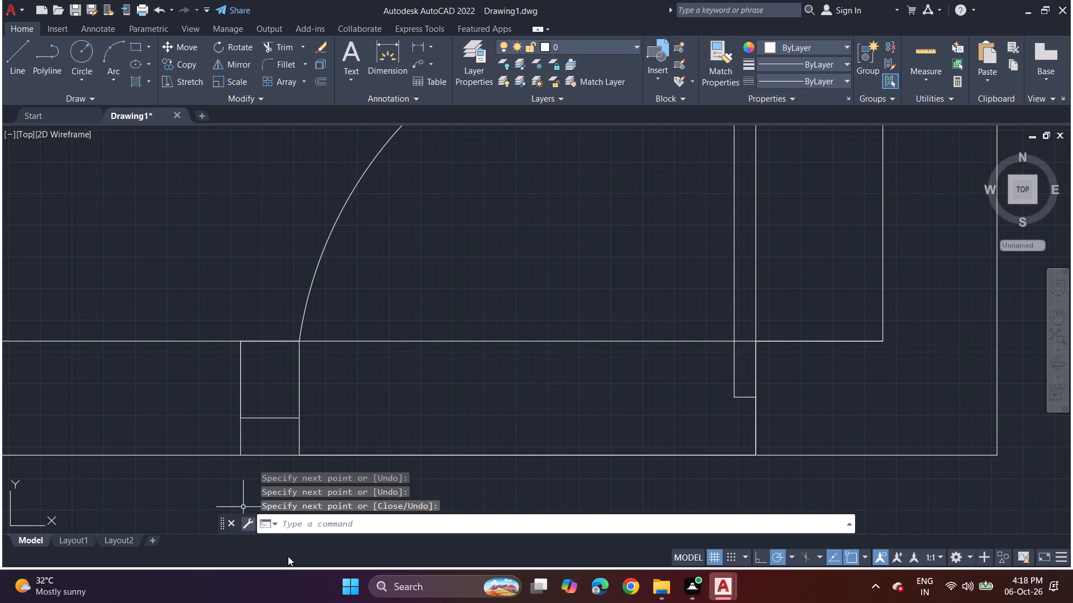
# Trim the upper wall line above the left jamb and both wall lines crossing the door opening.
pyautogui.click(283, 51)
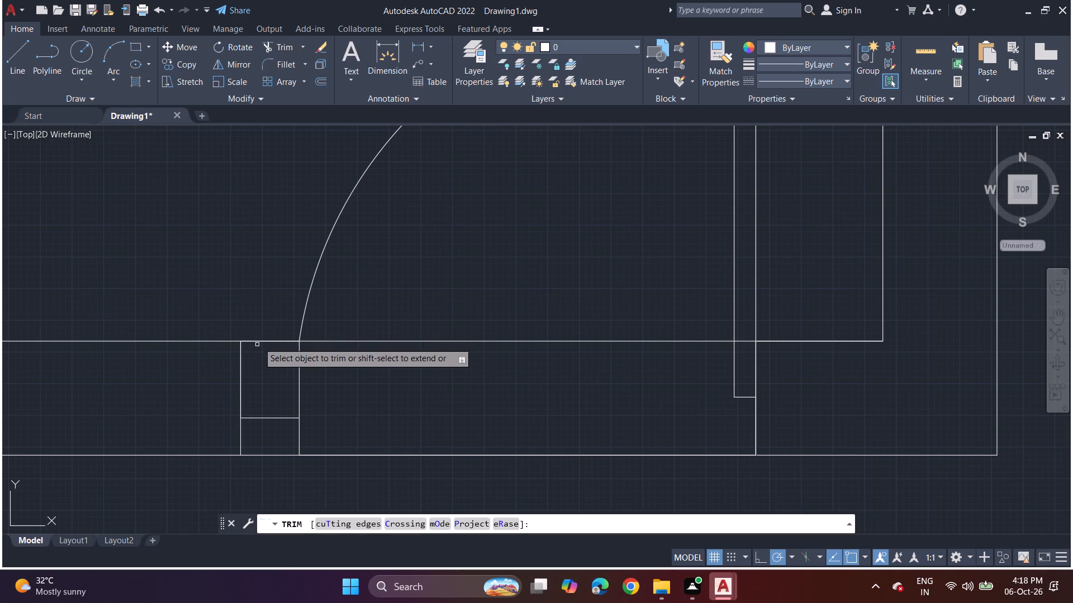
pyautogui.moveTo(260, 331); pyautogui.dragTo(263, 352)
pyautogui.click(262, 346)
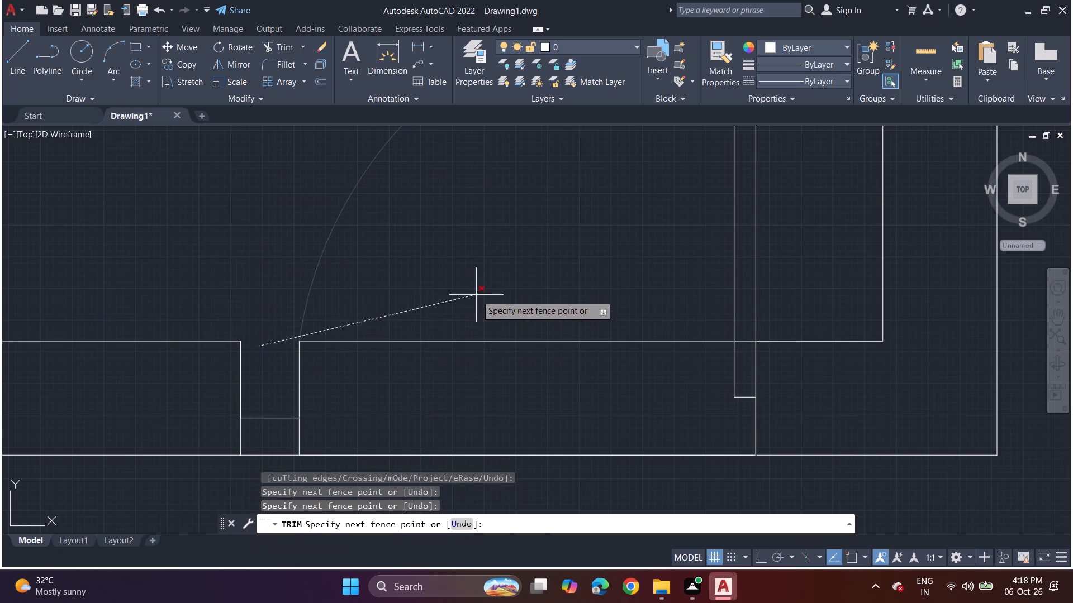
pyautogui.press('Escape')
pyautogui.press('space')
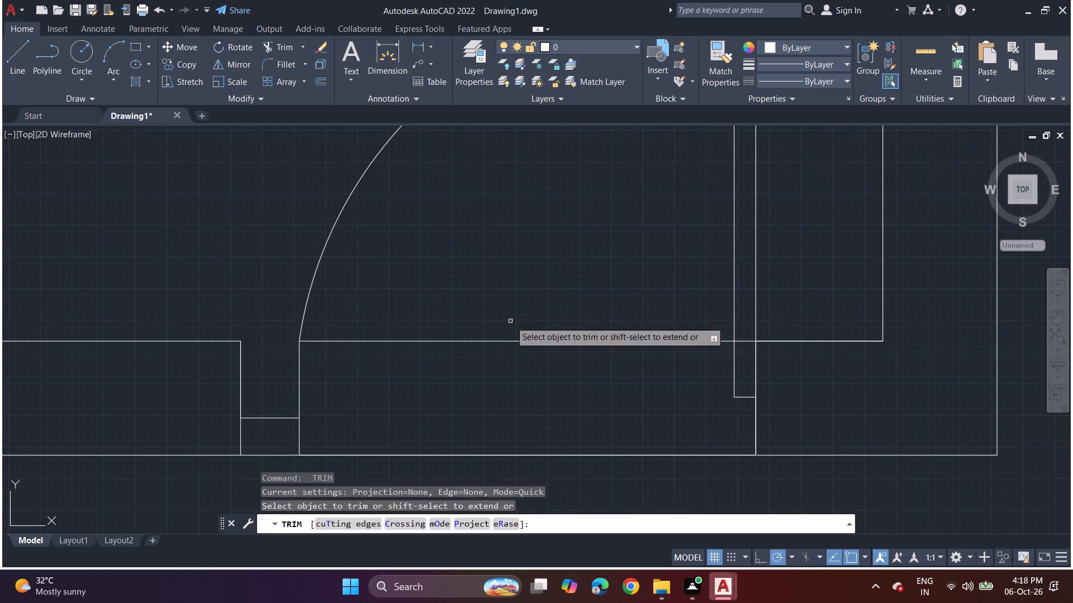
pyautogui.moveTo(517, 262); pyautogui.dragTo(543, 498)
pyautogui.moveTo(404, 394); pyautogui.dragTo(404, 446)
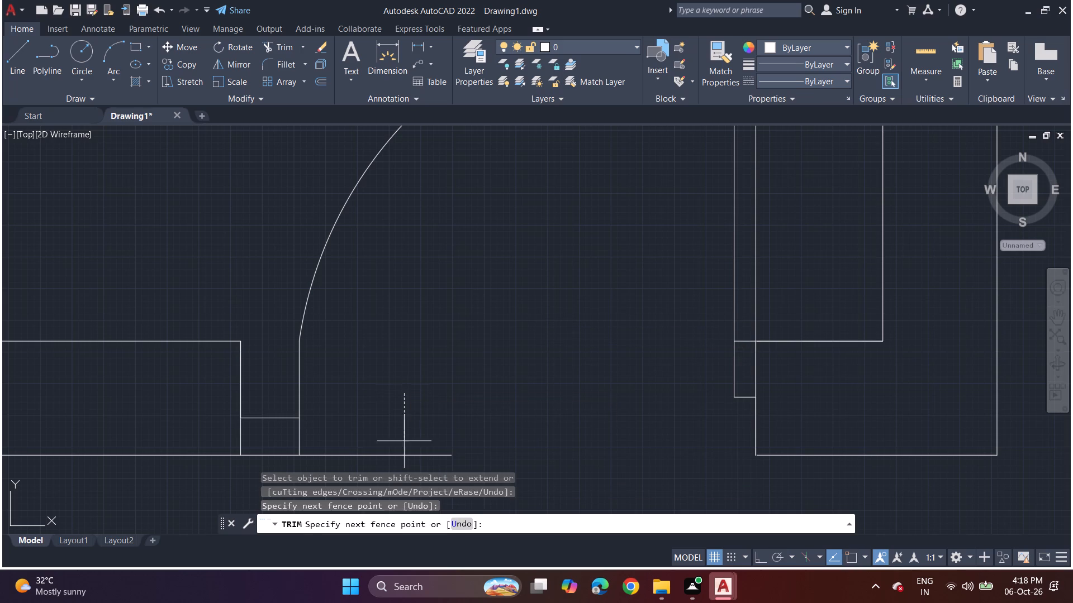
pyautogui.moveTo(404, 446); pyautogui.dragTo(404, 459)
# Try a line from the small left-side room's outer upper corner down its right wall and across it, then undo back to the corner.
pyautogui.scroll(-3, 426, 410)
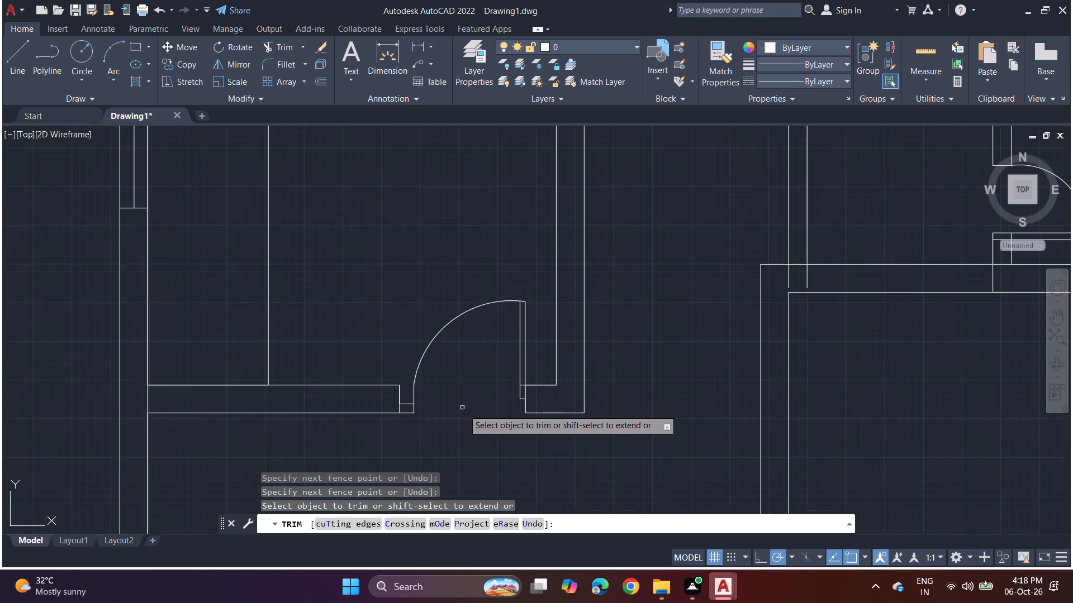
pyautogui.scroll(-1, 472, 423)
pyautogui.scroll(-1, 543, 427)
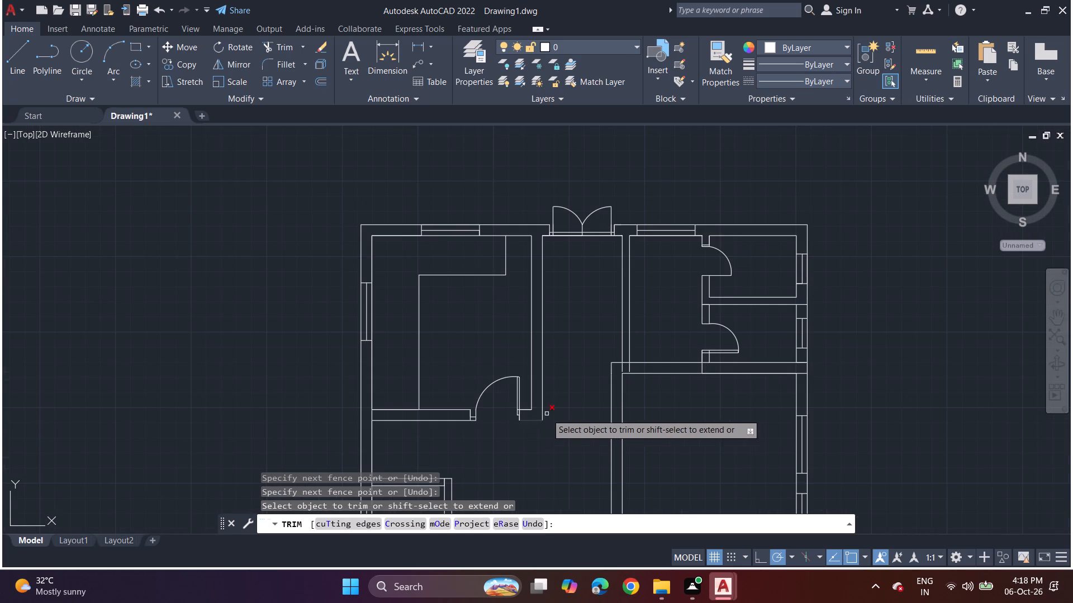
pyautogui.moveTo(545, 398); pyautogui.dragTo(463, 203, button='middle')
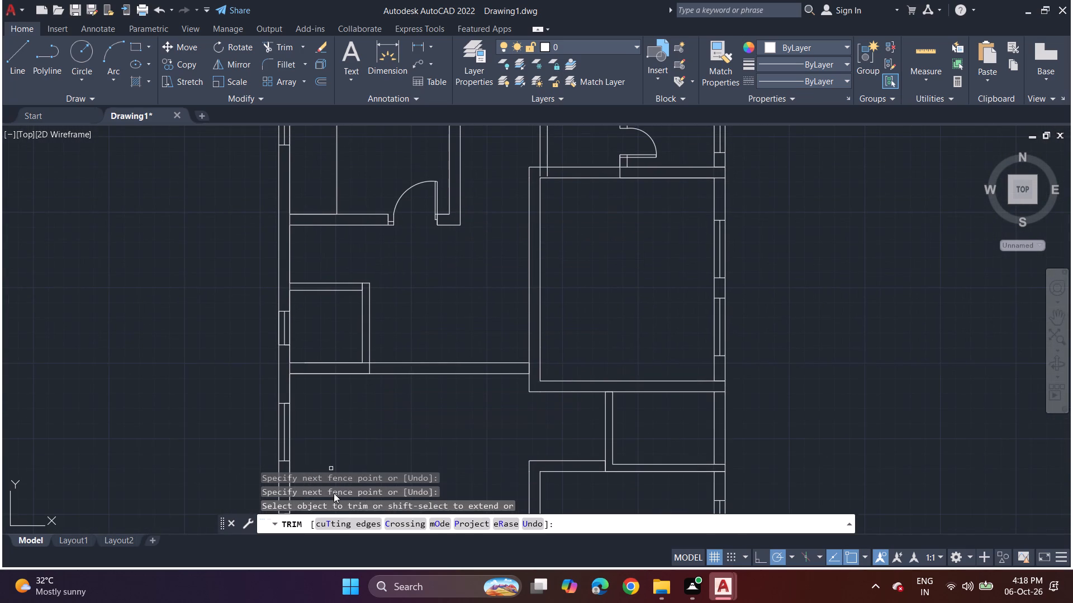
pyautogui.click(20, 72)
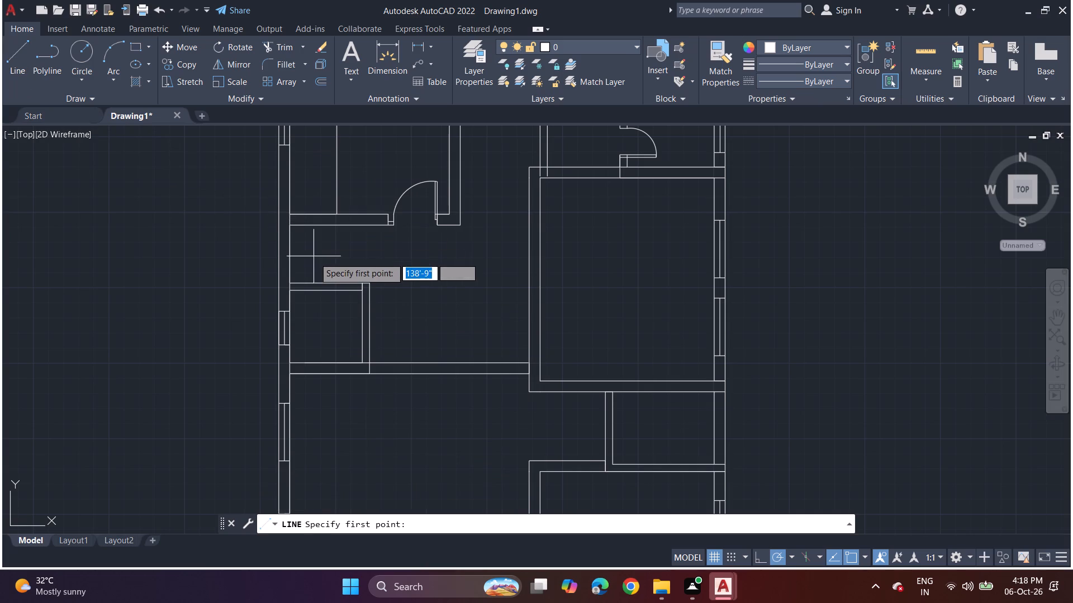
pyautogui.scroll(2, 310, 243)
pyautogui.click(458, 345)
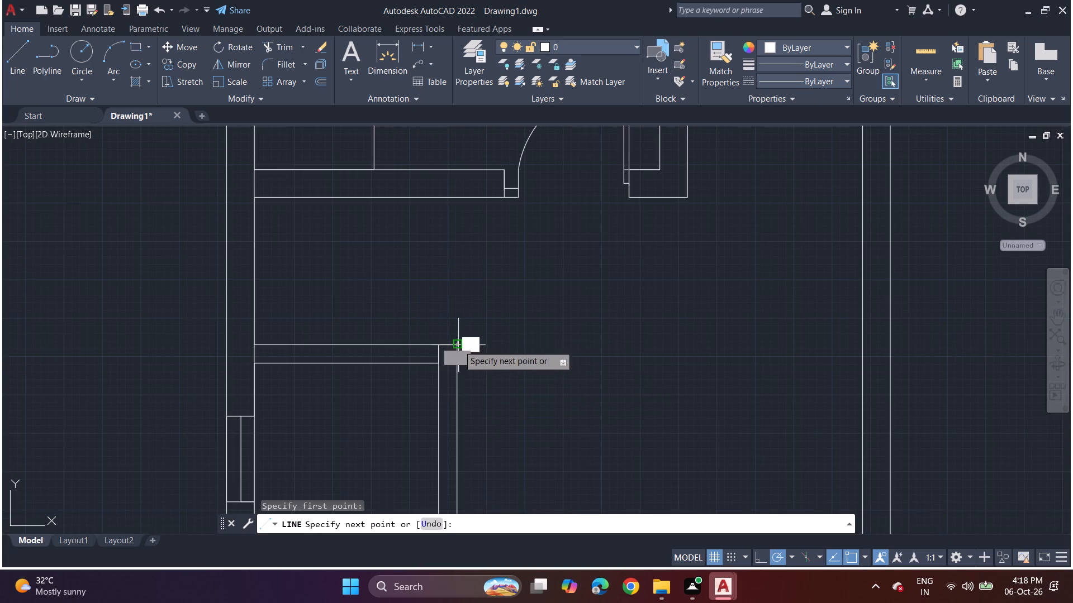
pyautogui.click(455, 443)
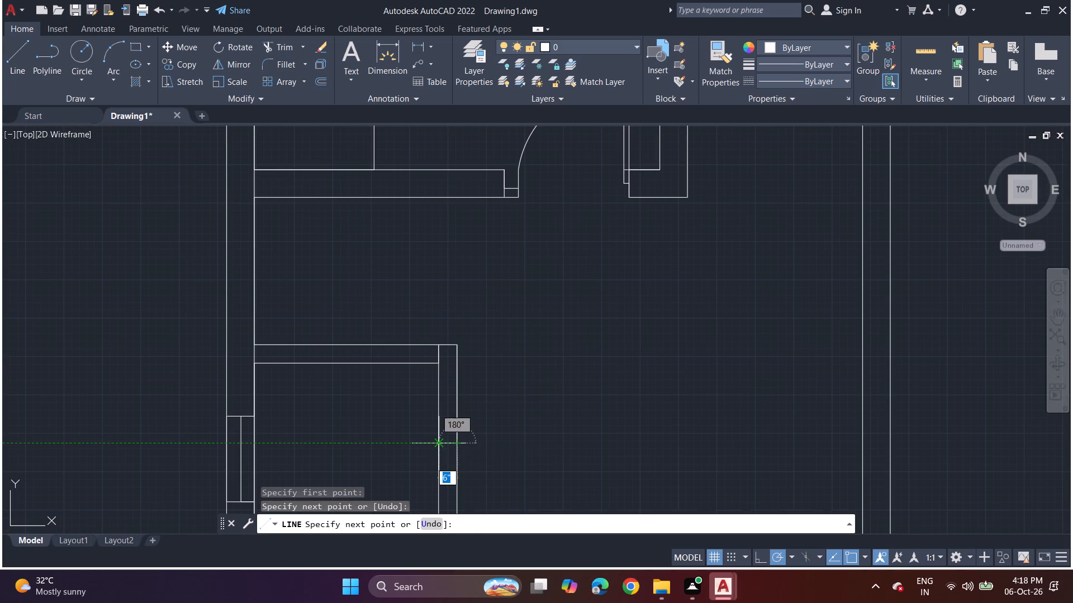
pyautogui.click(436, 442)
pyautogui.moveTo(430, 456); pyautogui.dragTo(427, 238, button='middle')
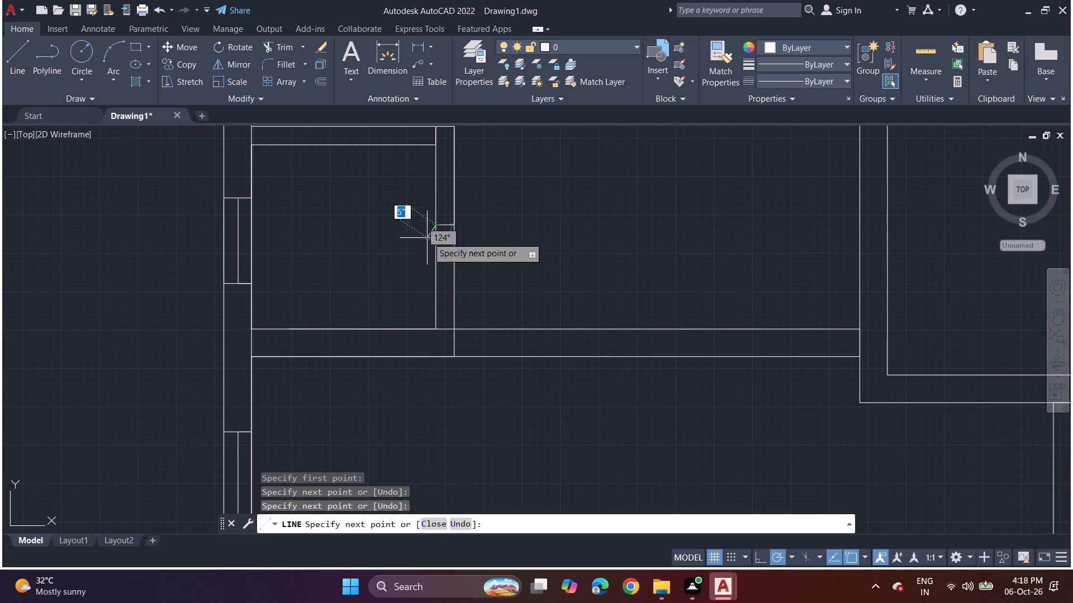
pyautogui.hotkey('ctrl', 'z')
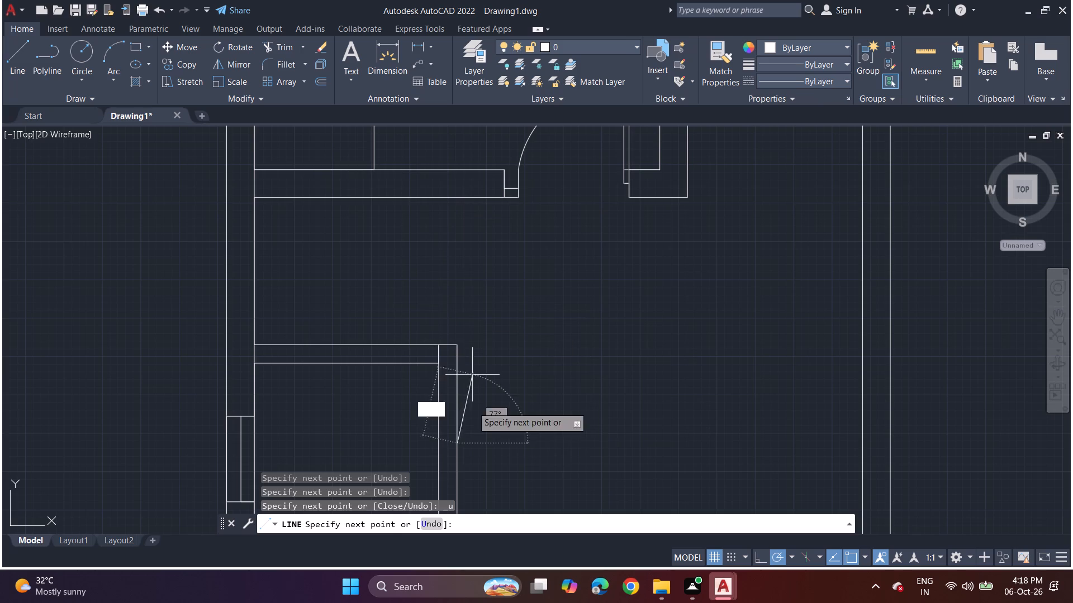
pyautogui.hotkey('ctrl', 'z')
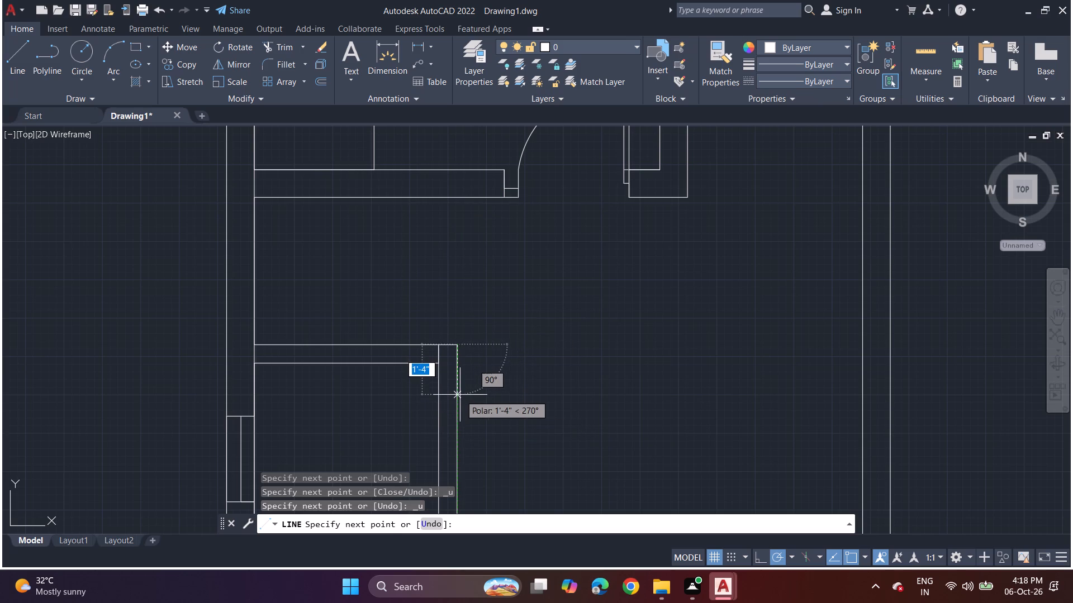
# Draw both edges of a door opening across the small room's right wall, spaced about 3'-1" apart, starting below its upper corner.
pyautogui.click(456, 406)
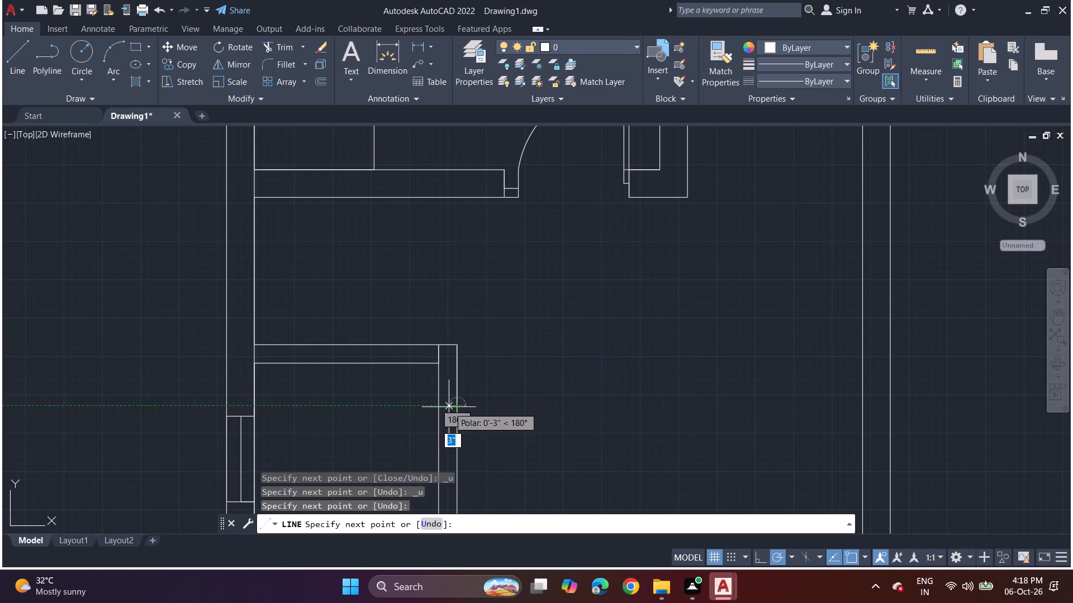
pyautogui.click(436, 405)
pyautogui.moveTo(435, 446); pyautogui.dragTo(431, 291, button='middle')
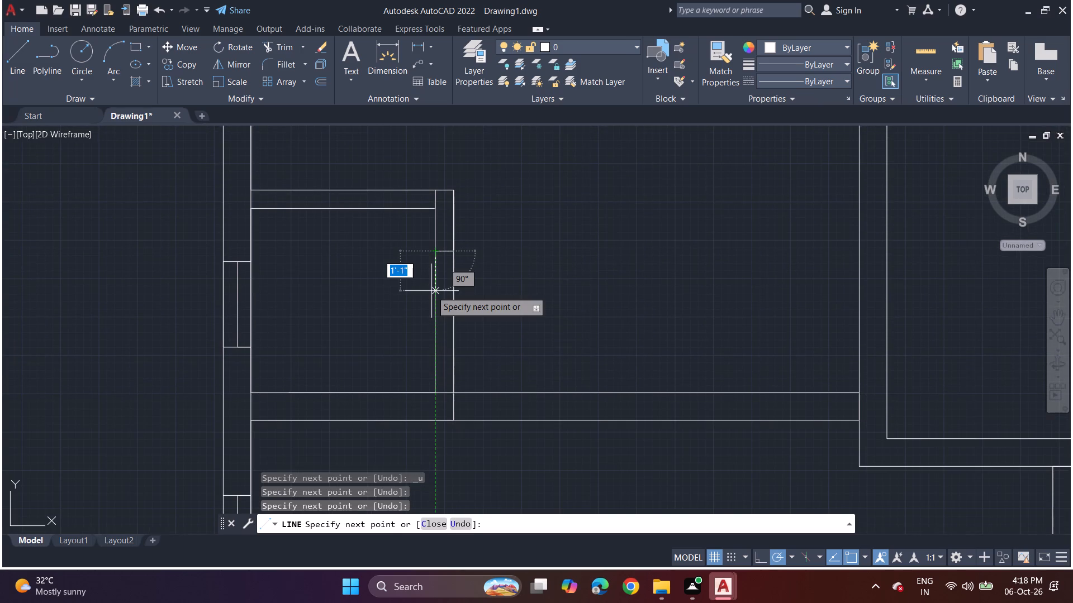
pyautogui.click(431, 366)
pyautogui.click(449, 365)
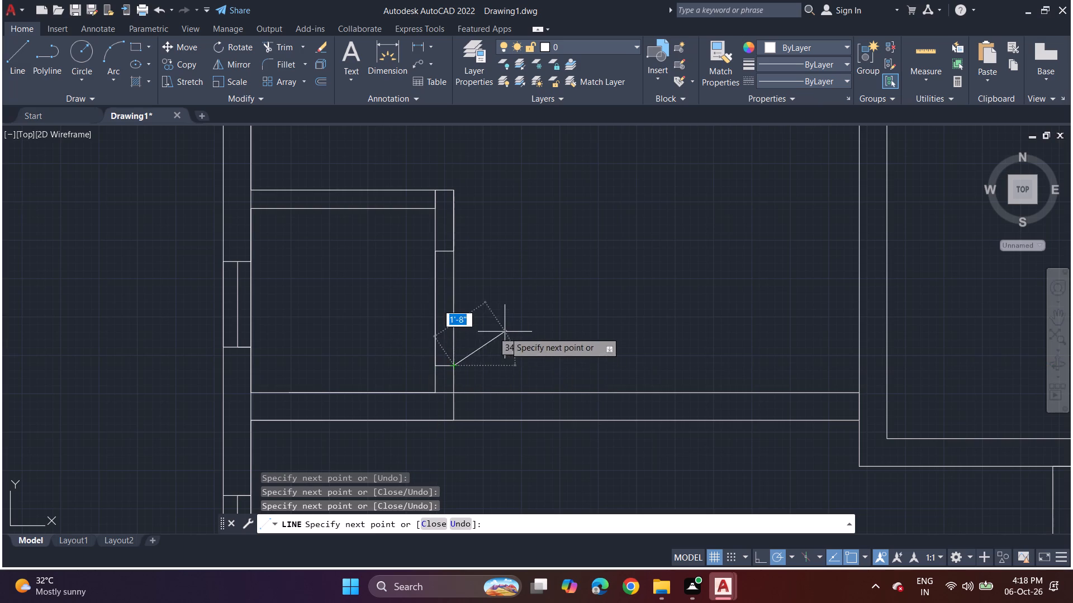
pyautogui.press('space')
# Trim both wall lines crossing the small room's new door opening and the leftover line inside the wall's upper corner.
pyautogui.click(288, 45)
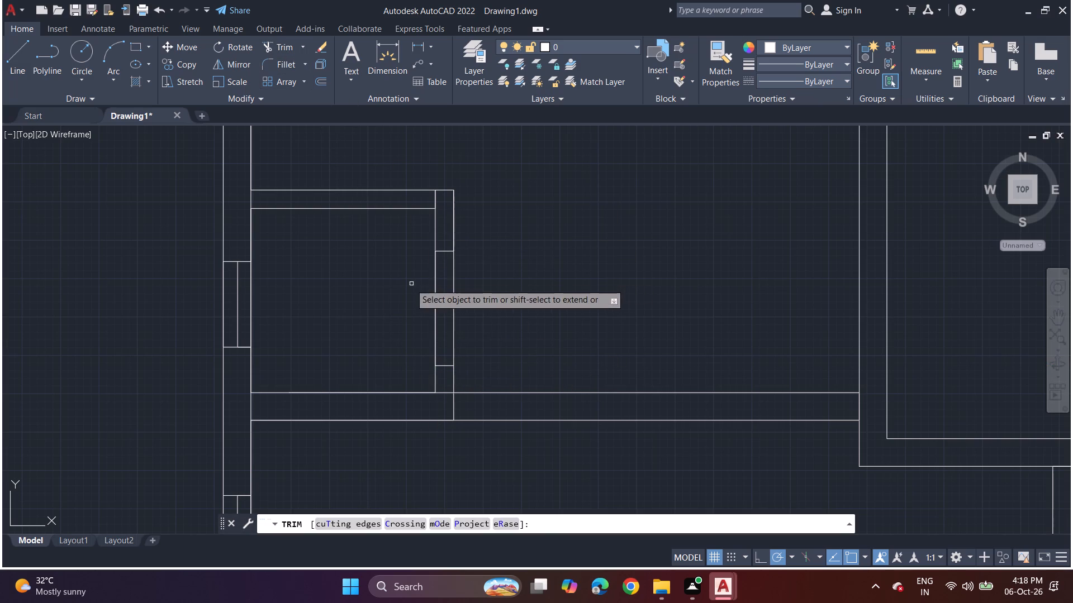
pyautogui.moveTo(410, 284); pyautogui.dragTo(495, 296)
pyautogui.click(434, 203)
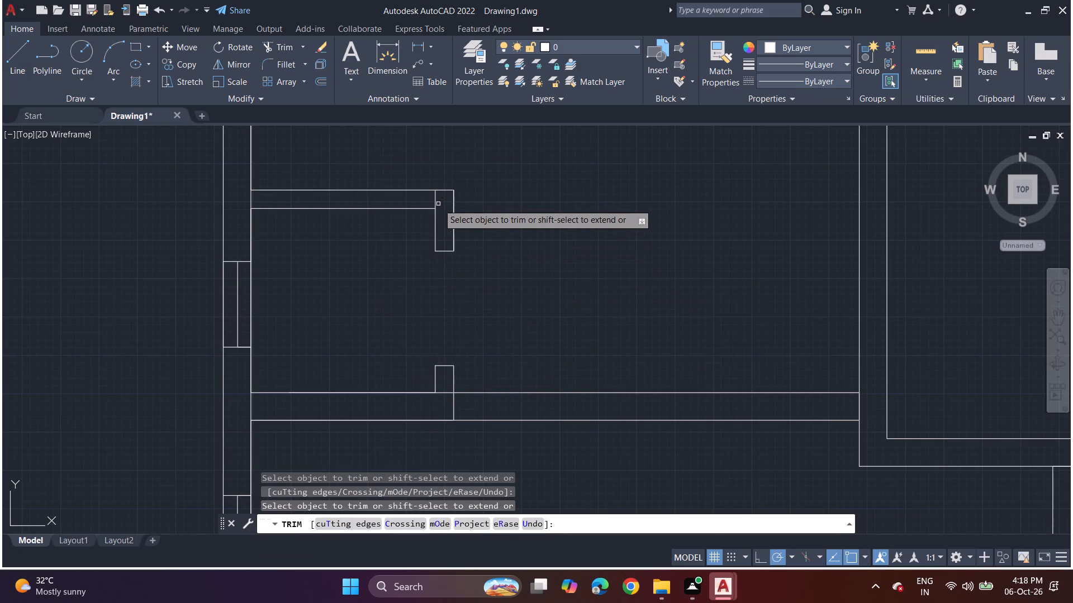
pyautogui.click(435, 197)
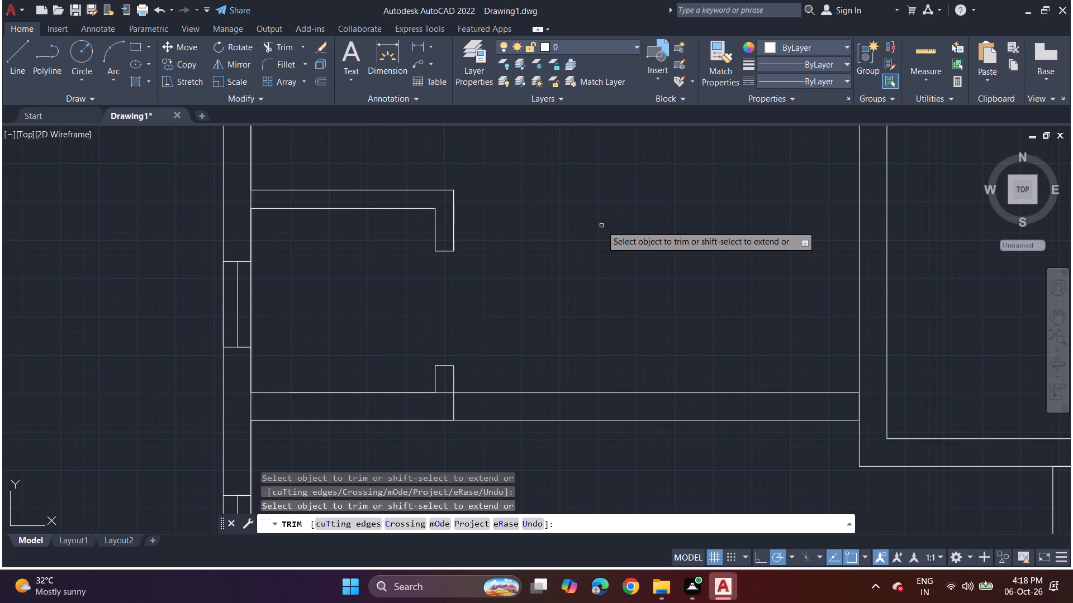
# Trim the overlapping lines where the short wall stub below the opening joins the horizontal wall.
pyautogui.scroll(-1, 253, 347)
pyautogui.scroll(2, 421, 382)
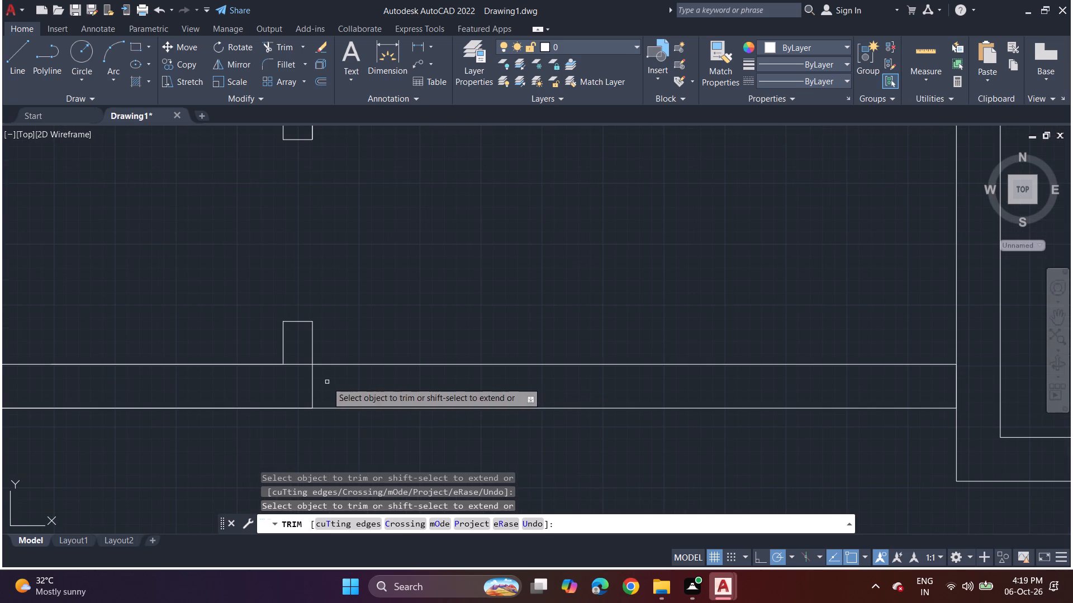
pyautogui.moveTo(317, 384); pyautogui.dragTo(296, 385)
pyautogui.click(294, 385)
pyautogui.click(303, 353)
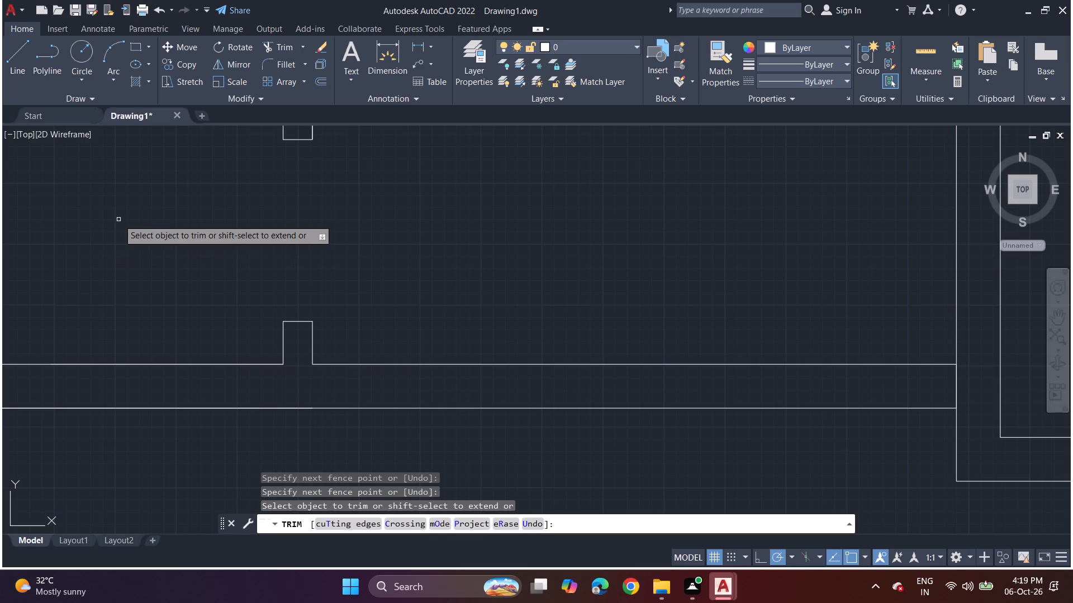
# Trim the wall line between the two faces of the small right-hand room's left partition where it meets the upper wall.
pyautogui.scroll(-2, 119, 274)
pyautogui.moveTo(86, 374); pyautogui.dragTo(151, 225, button='middle')
pyautogui.scroll(-1, 154, 243)
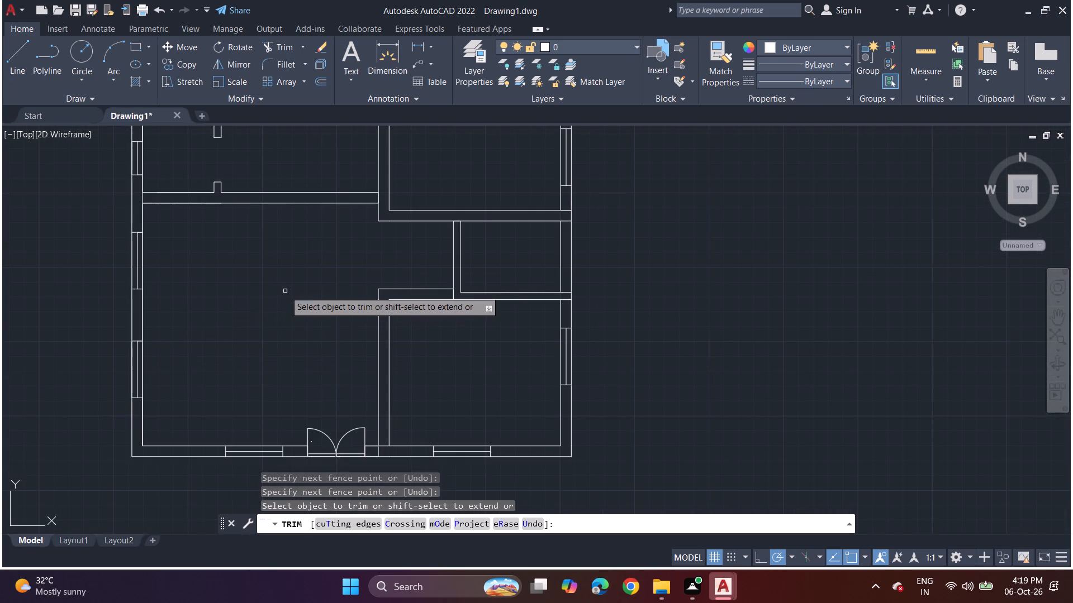
pyautogui.scroll(-1, 283, 287)
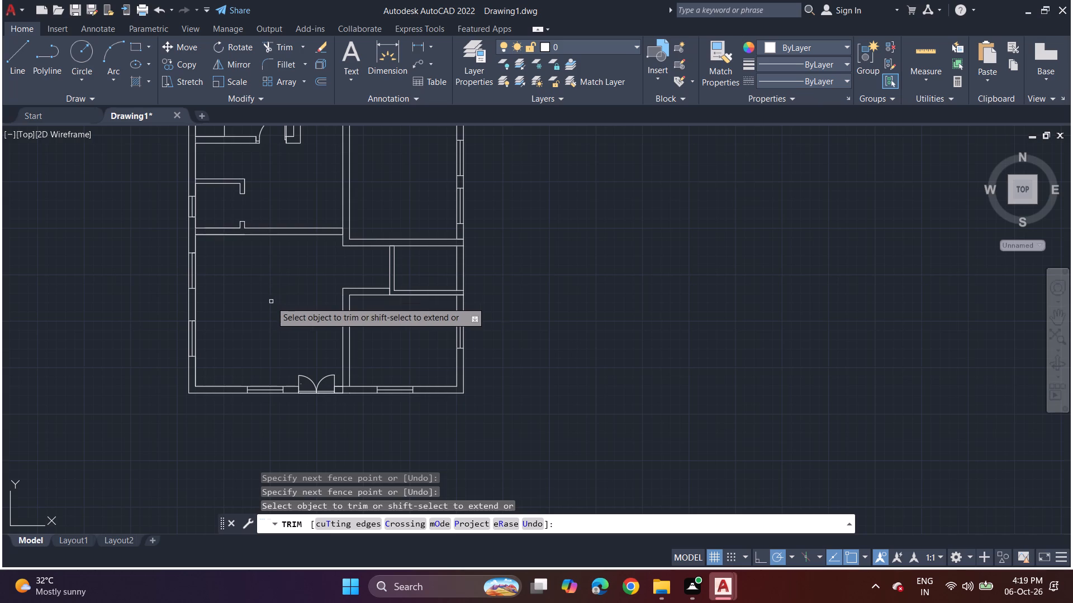
pyautogui.moveTo(393, 289); pyautogui.dragTo(394, 381, button='middle')
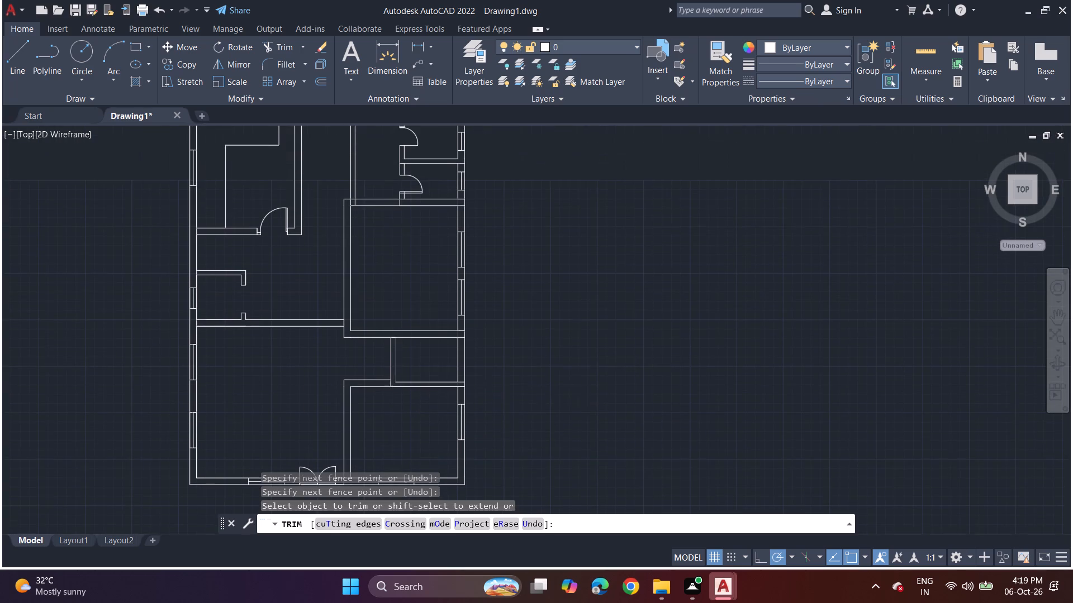
pyautogui.scroll(4, 388, 341)
pyautogui.moveTo(401, 318); pyautogui.dragTo(403, 326)
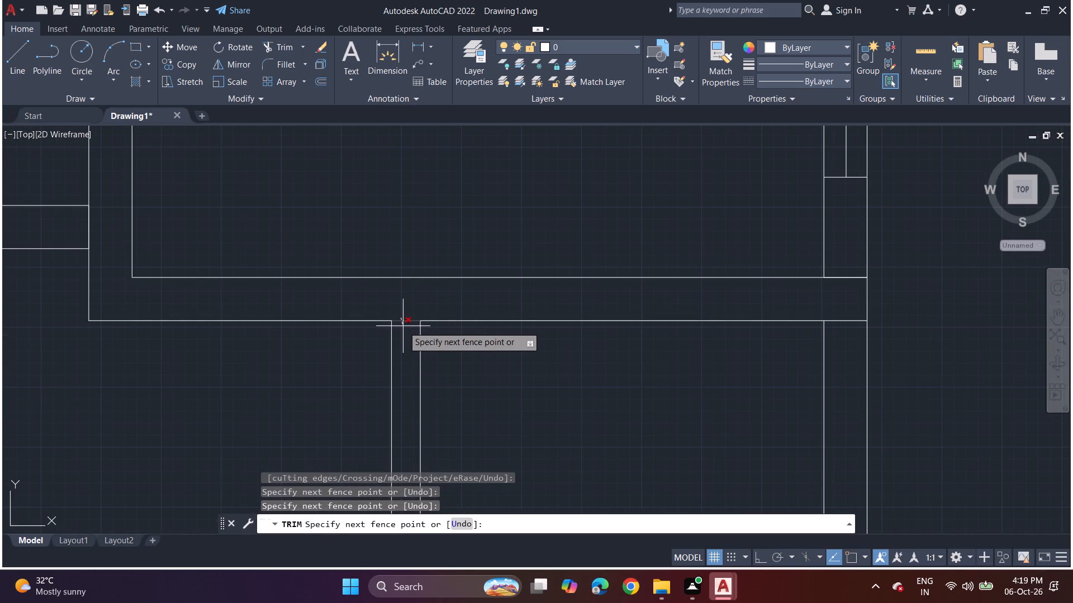
pyautogui.click(403, 326)
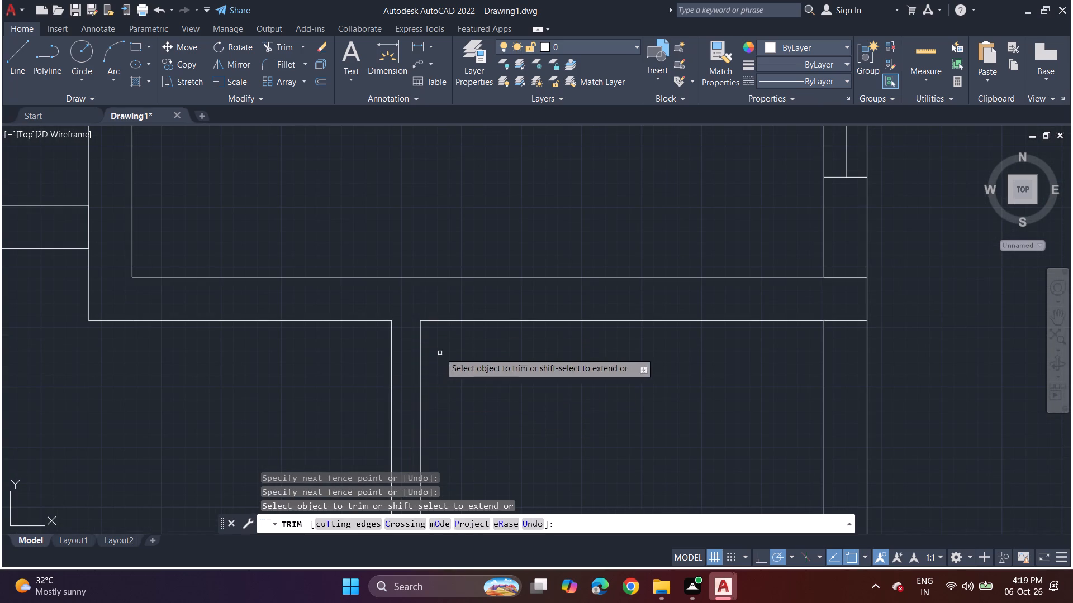
# Draw a line from the horizontal wall's lower right corner a short way left along its face and up across its thickness.
pyautogui.click(7, 54)
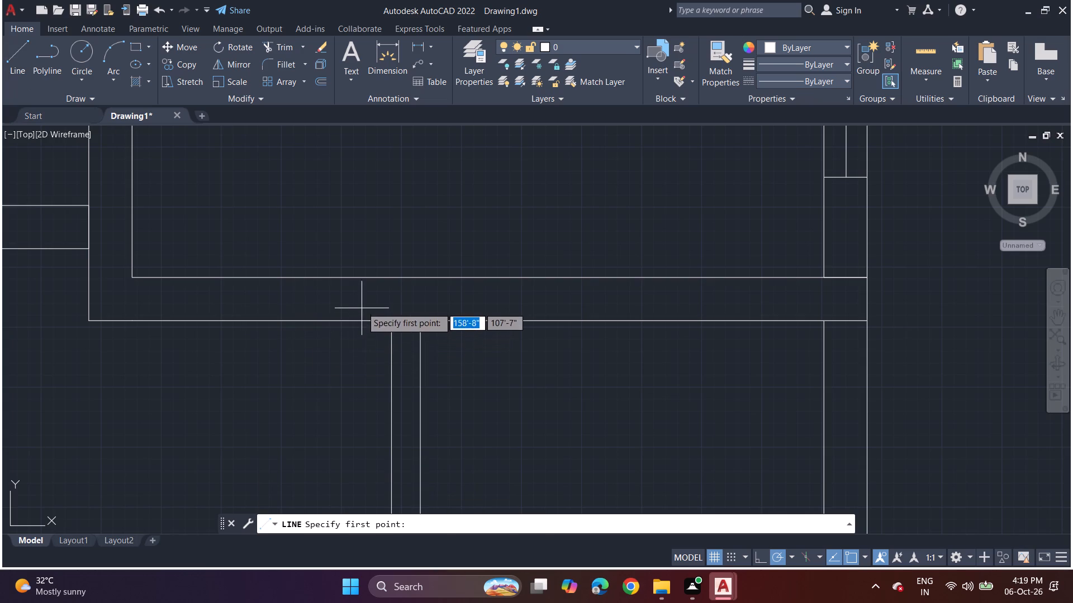
pyautogui.moveTo(360, 350); pyautogui.dragTo(367, 591, button='middle')
pyautogui.scroll(-4, 322, 226)
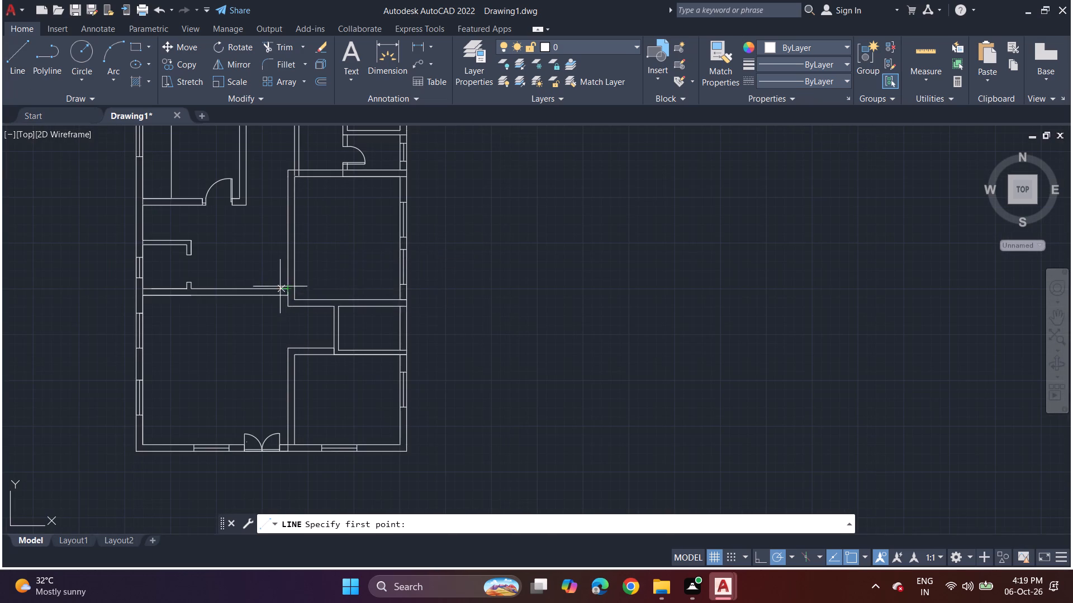
pyautogui.scroll(3, 263, 311)
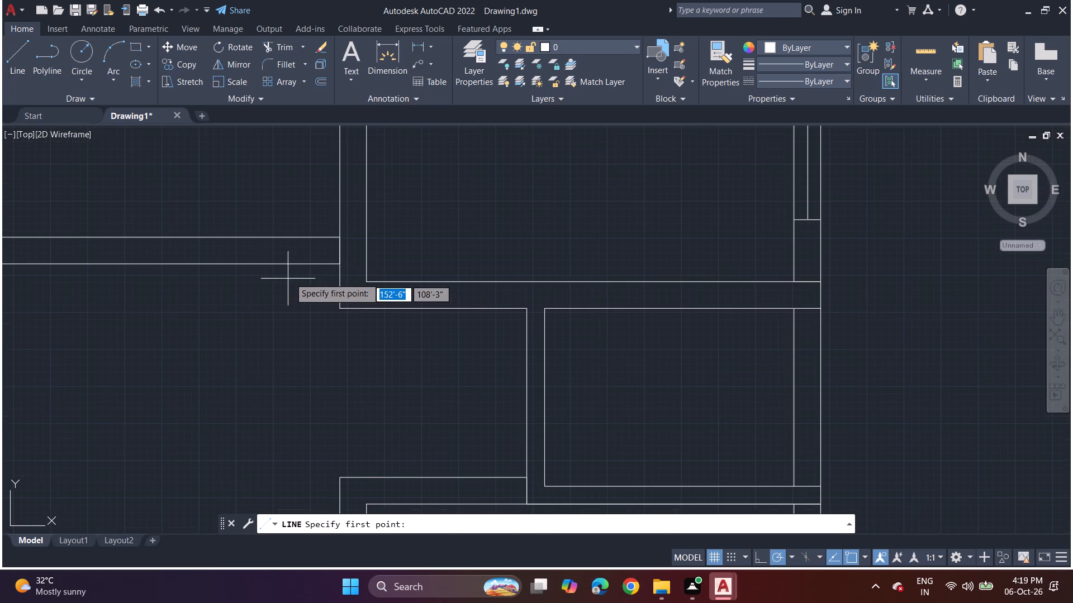
pyautogui.click(342, 261)
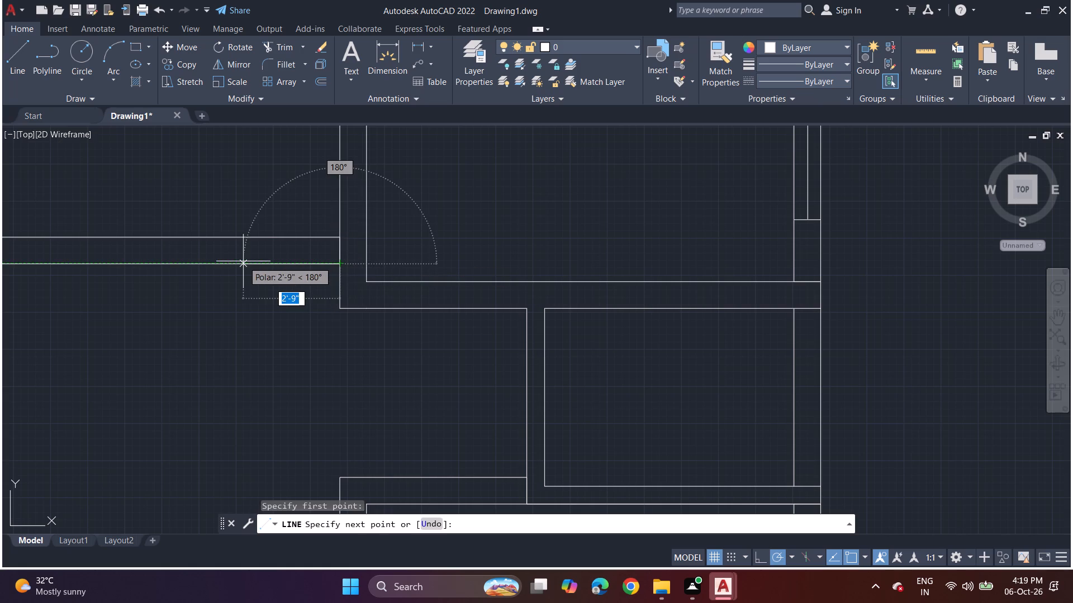
pyautogui.click(290, 266)
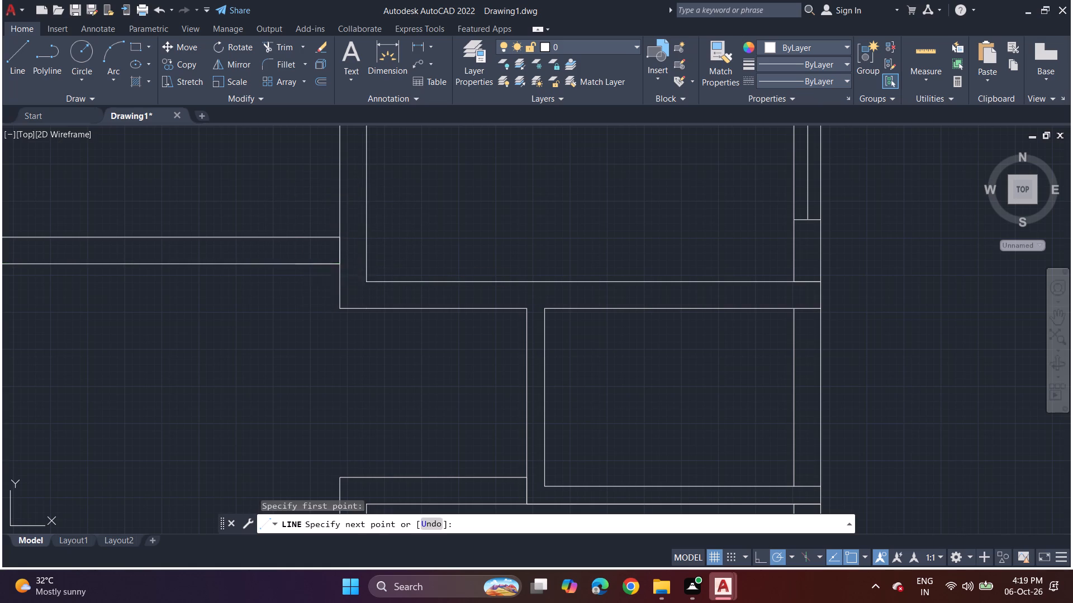
pyautogui.click(289, 234)
pyautogui.press('space')
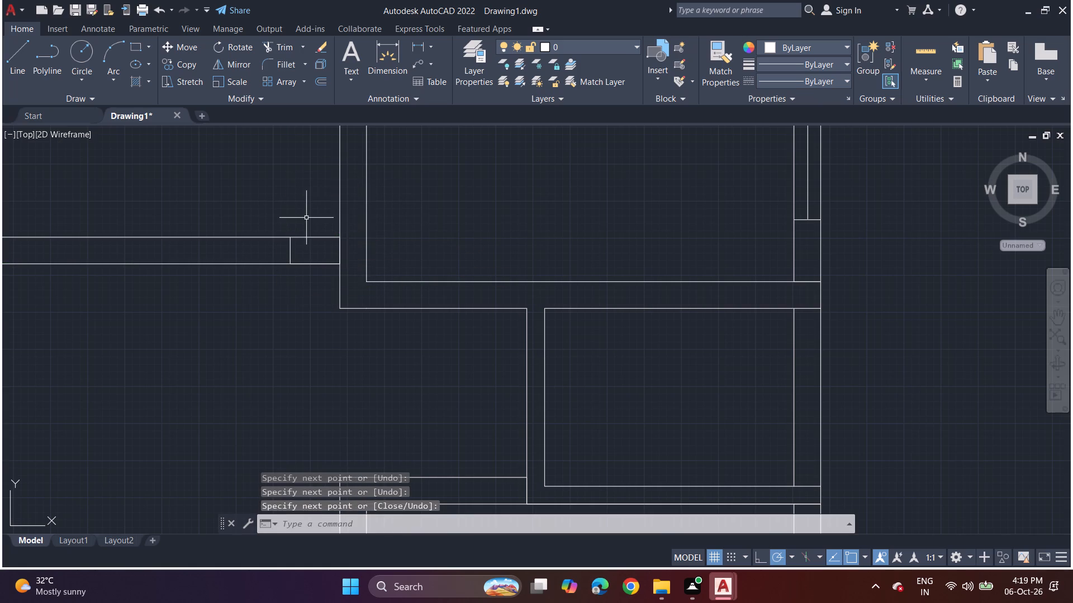
# Draw a door-opening edge across the large right-hand room's left wall, about 1'-3" above the adjoining horizontal wall.
pyautogui.moveTo(305, 215); pyautogui.dragTo(273, 377, button='middle')
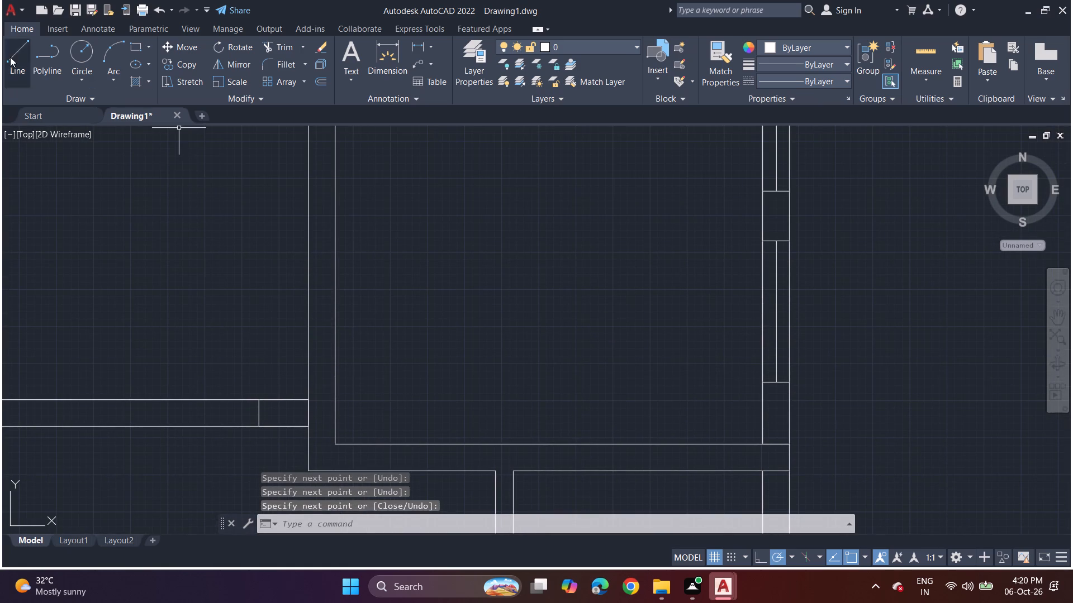
pyautogui.click(10, 57)
pyautogui.click(307, 396)
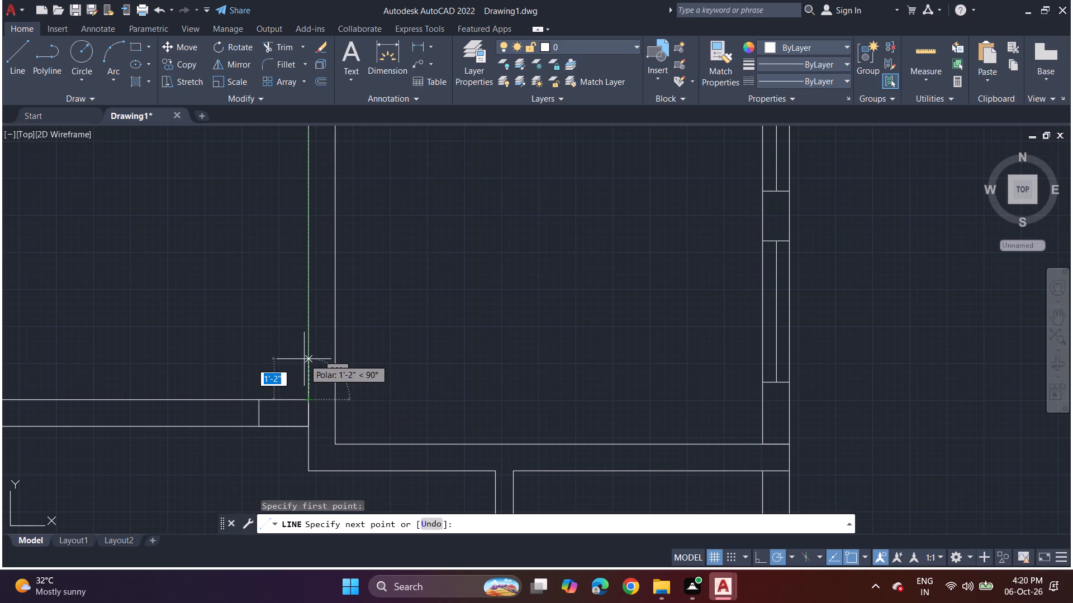
pyautogui.click(305, 355)
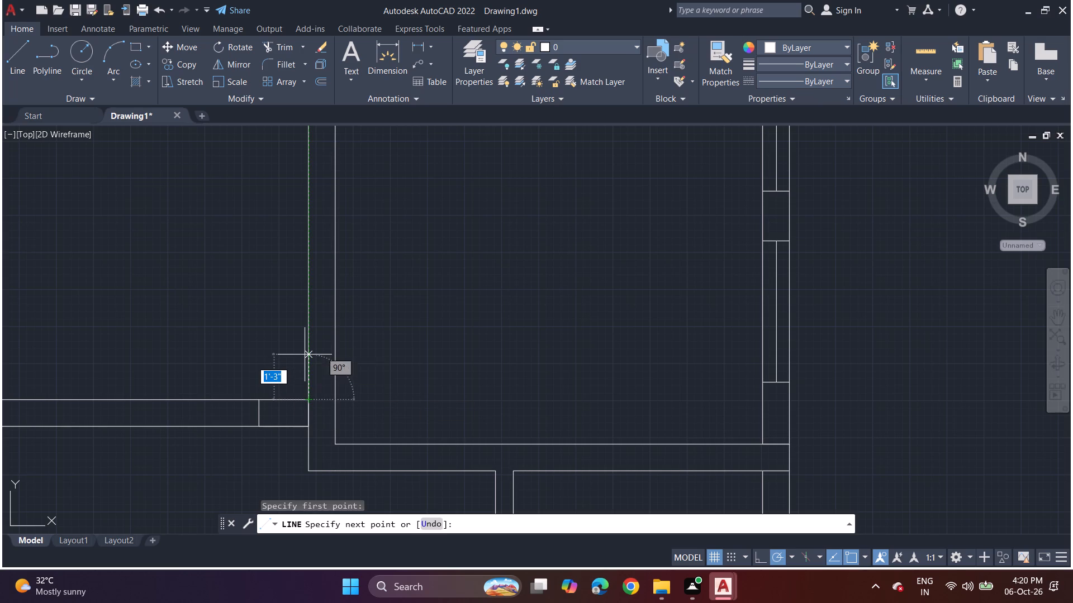
pyautogui.click(333, 355)
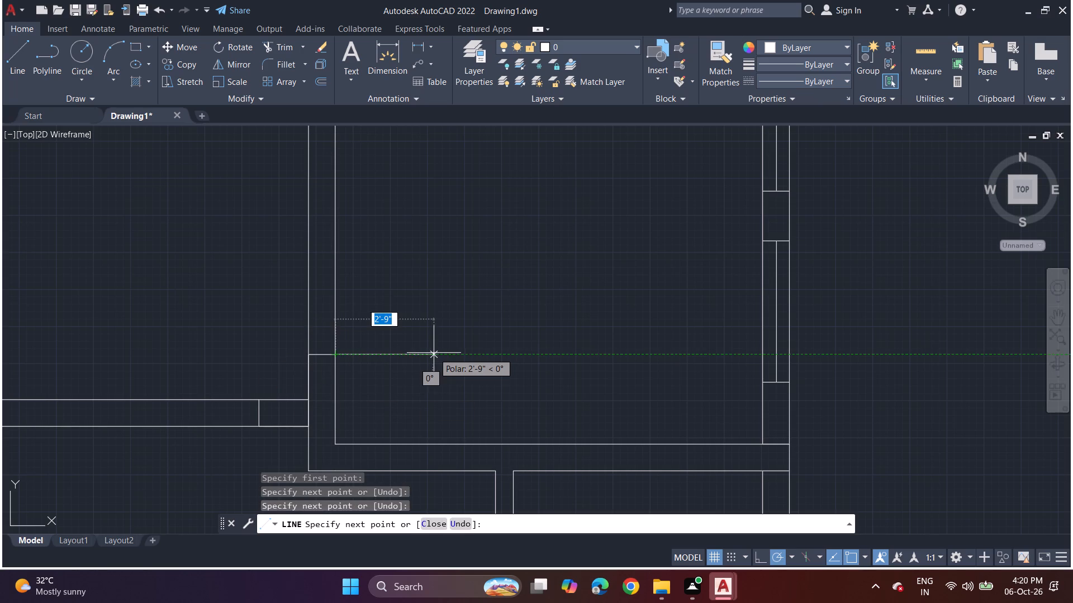
# Draw a thin door leaf extending 3' into the large room from the wall's inner face, closing its outline within the wall thickness.
pyautogui.write("3'")
pyautogui.press('Return')
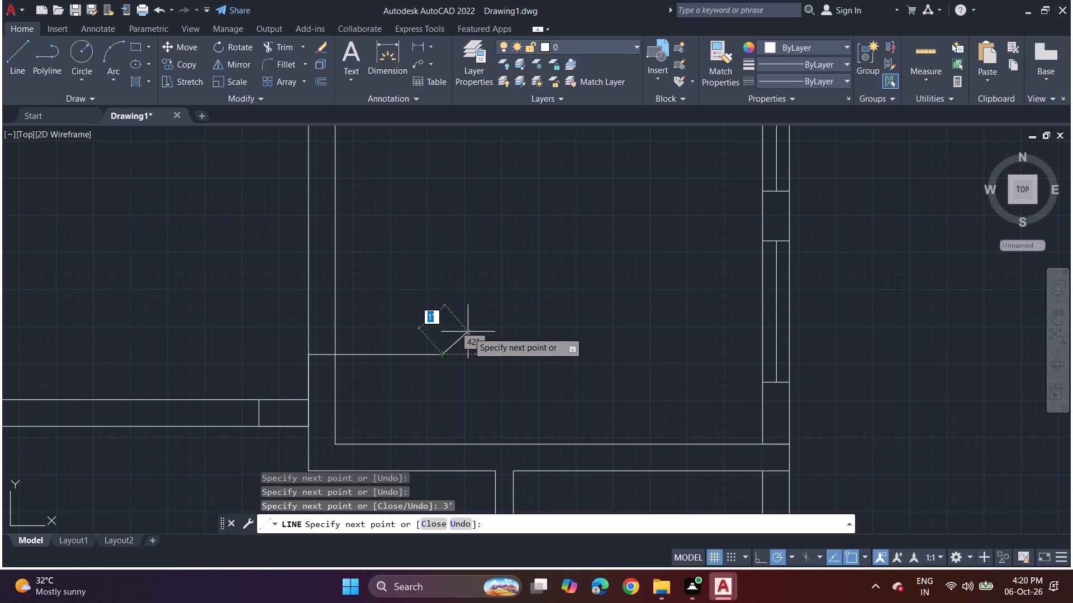
pyautogui.click(438, 346)
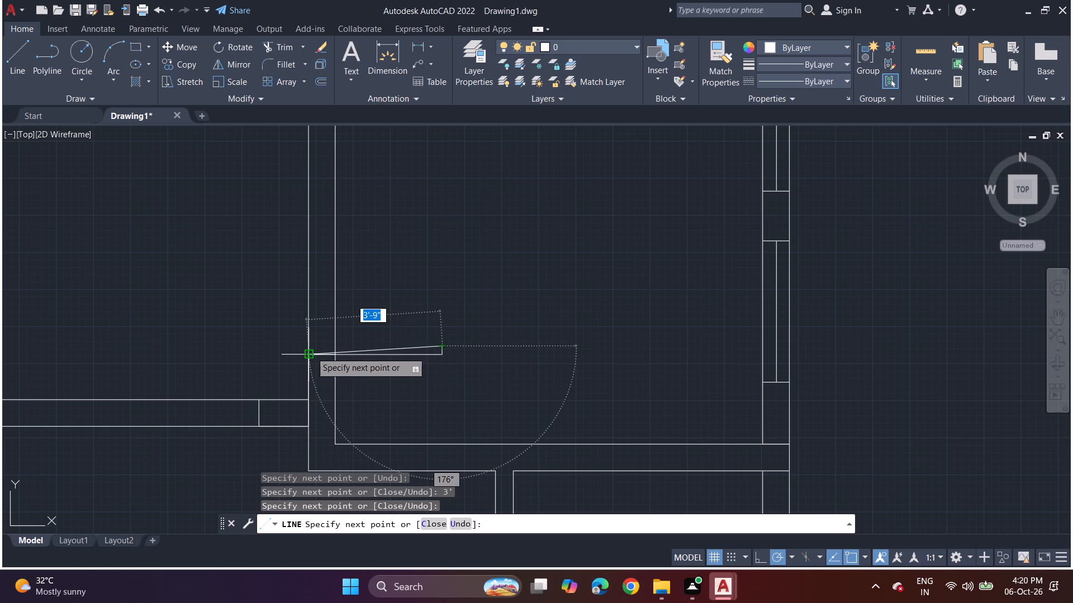
pyautogui.click(317, 341)
pyautogui.click(317, 353)
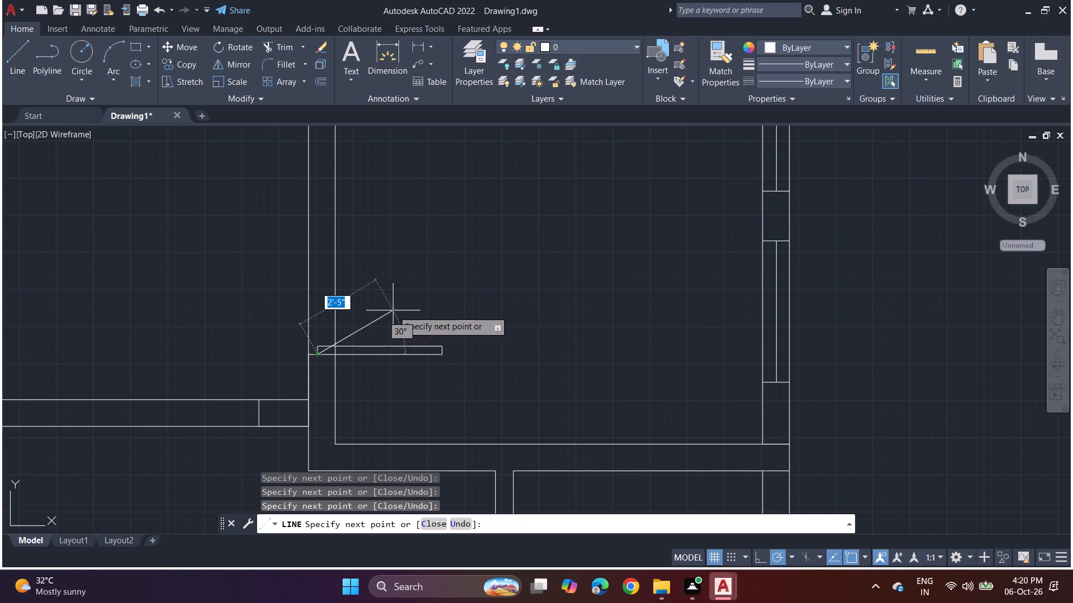
# Draw a line about 3'-2" up the large room's left wall outer face from the door-opening edge to mark the opening's width.
pyautogui.press('space')
pyautogui.moveTo(339, 271); pyautogui.dragTo(334, 356, button='middle')
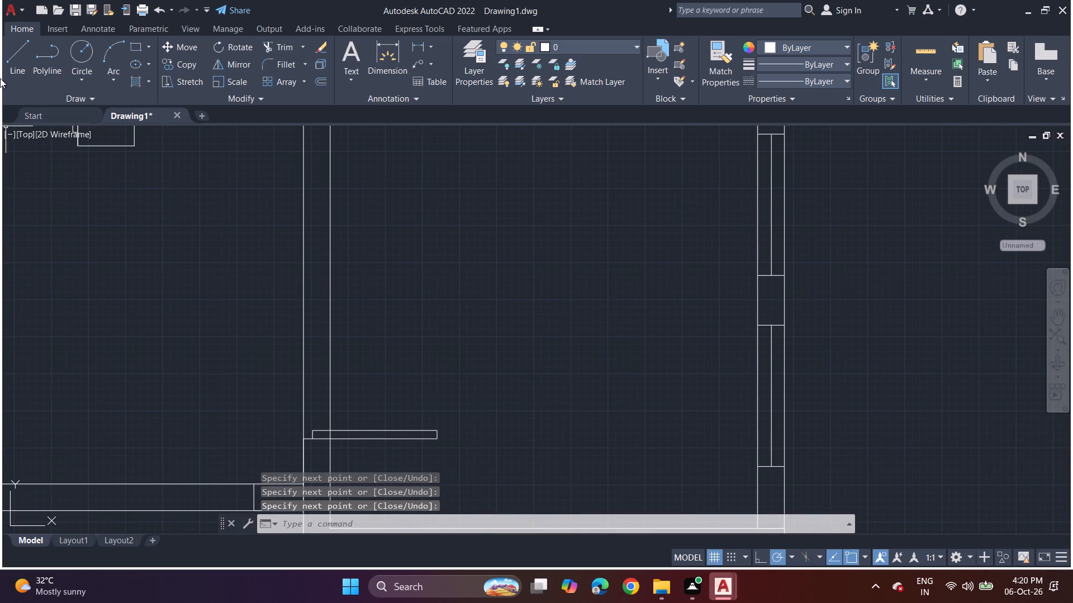
pyautogui.click(19, 62)
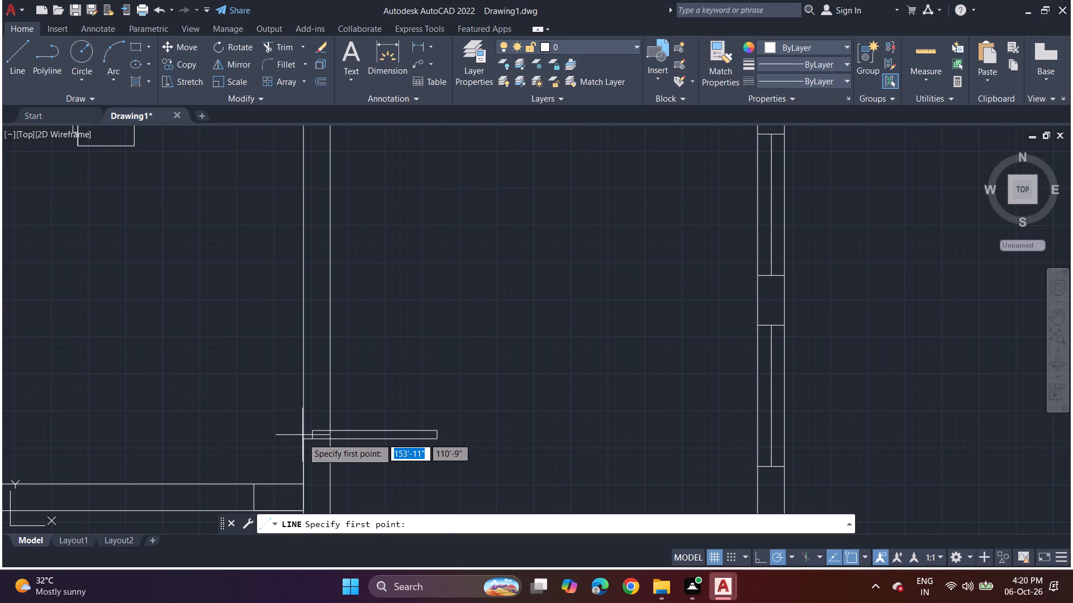
pyautogui.click(302, 438)
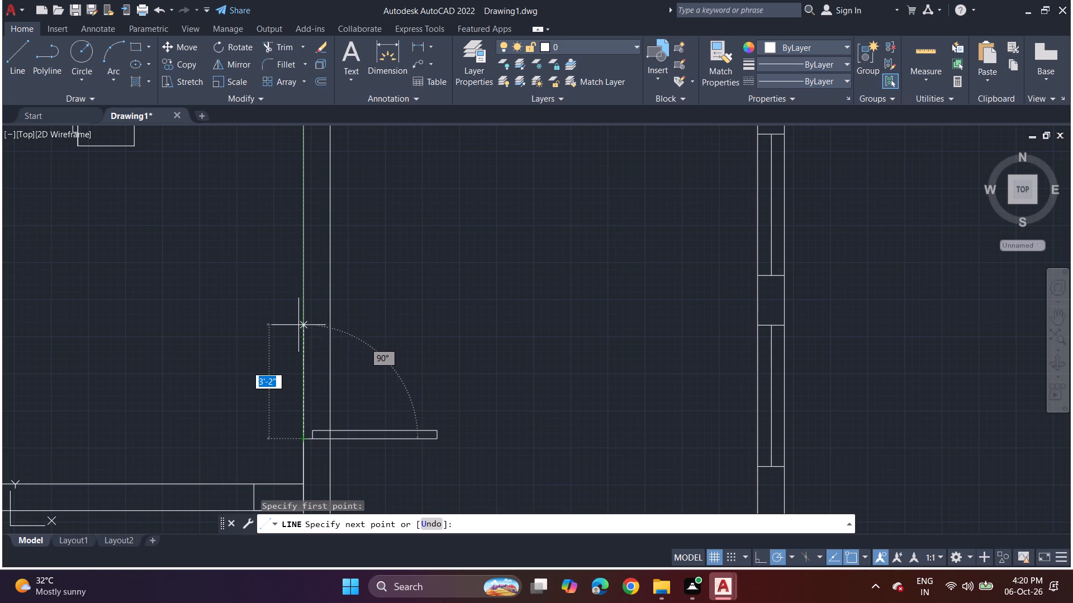
pyautogui.click(298, 325)
pyautogui.press('space')
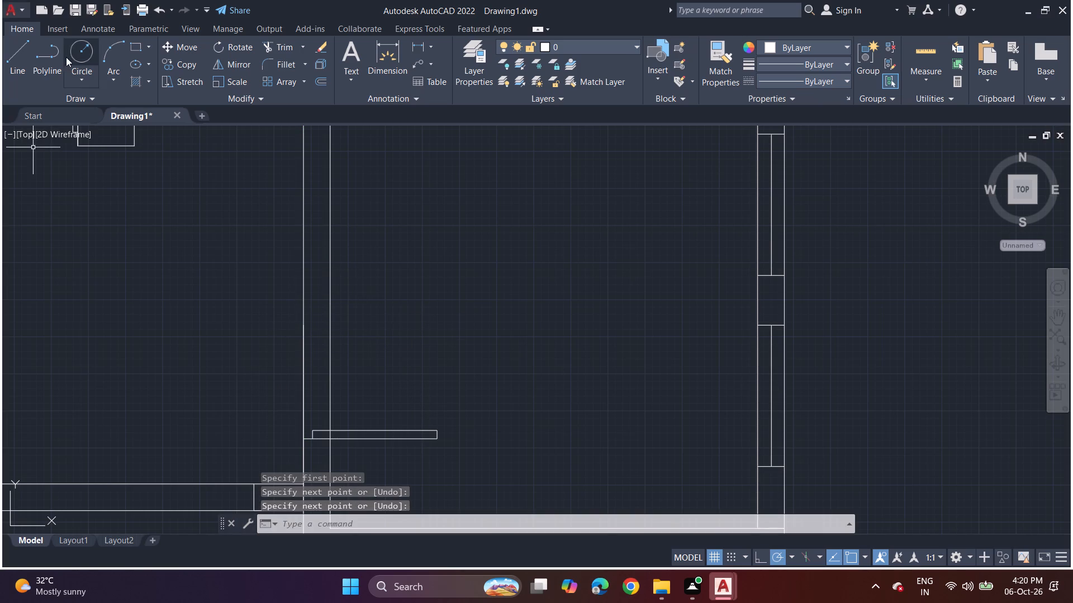
# Draw a three-point swing arc from the leaf's free end through the upper end of the opening mark, ending beyond the wall.
pyautogui.click(112, 85)
pyautogui.click(145, 106)
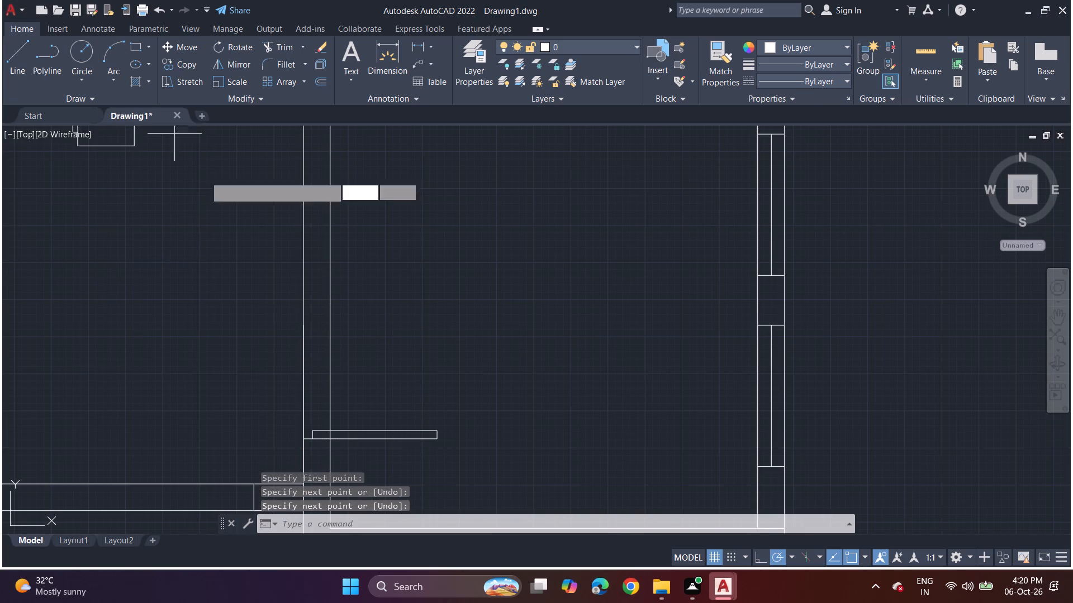
pyautogui.click(440, 438)
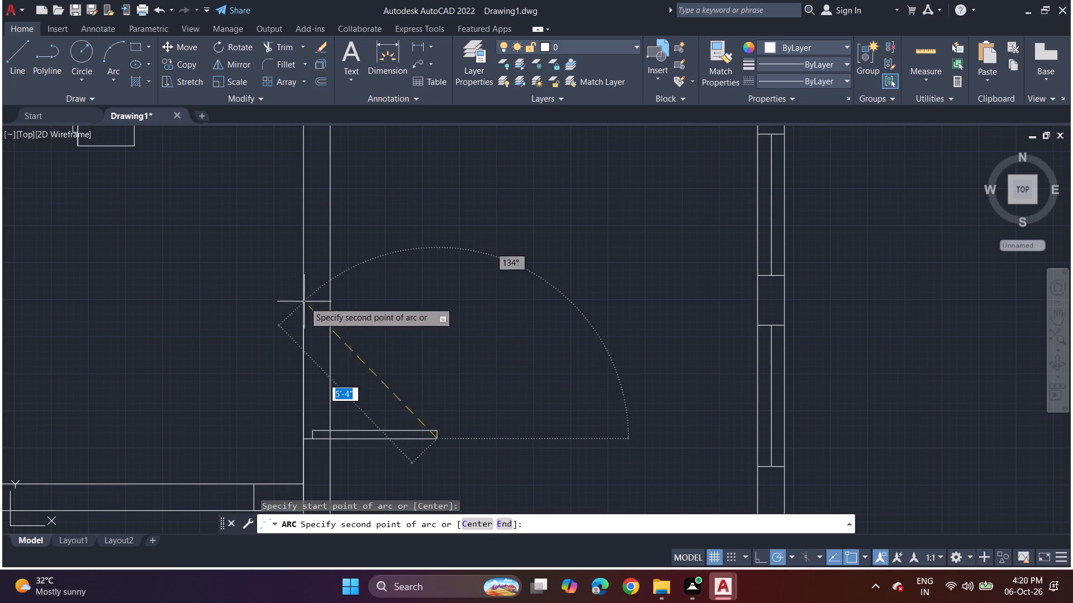
pyautogui.click(306, 328)
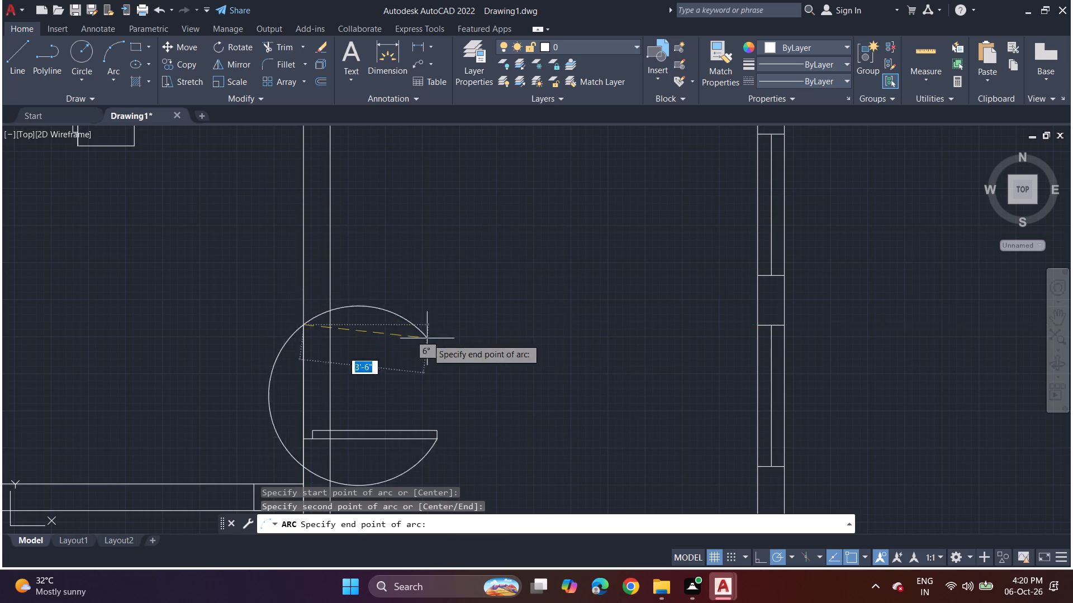
pyautogui.click(240, 356)
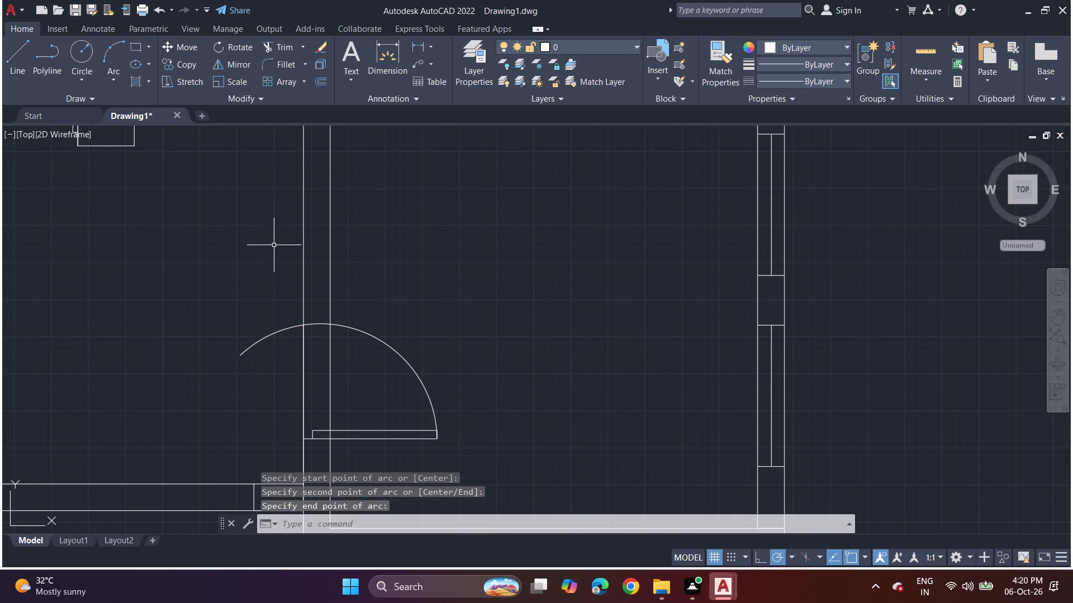
# Trim the arc's overhang outside the wall and both wall faces across the large room's door opening.
pyautogui.click(284, 49)
pyautogui.moveTo(268, 334); pyautogui.dragTo(268, 353)
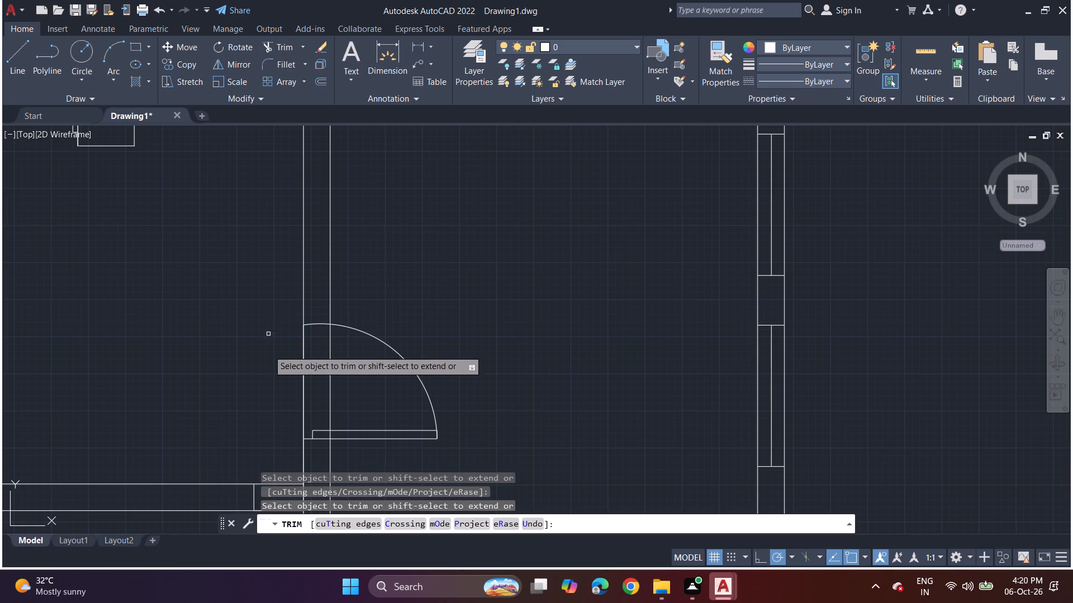
pyautogui.moveTo(268, 353); pyautogui.dragTo(268, 356)
pyautogui.moveTo(350, 363); pyautogui.dragTo(294, 366)
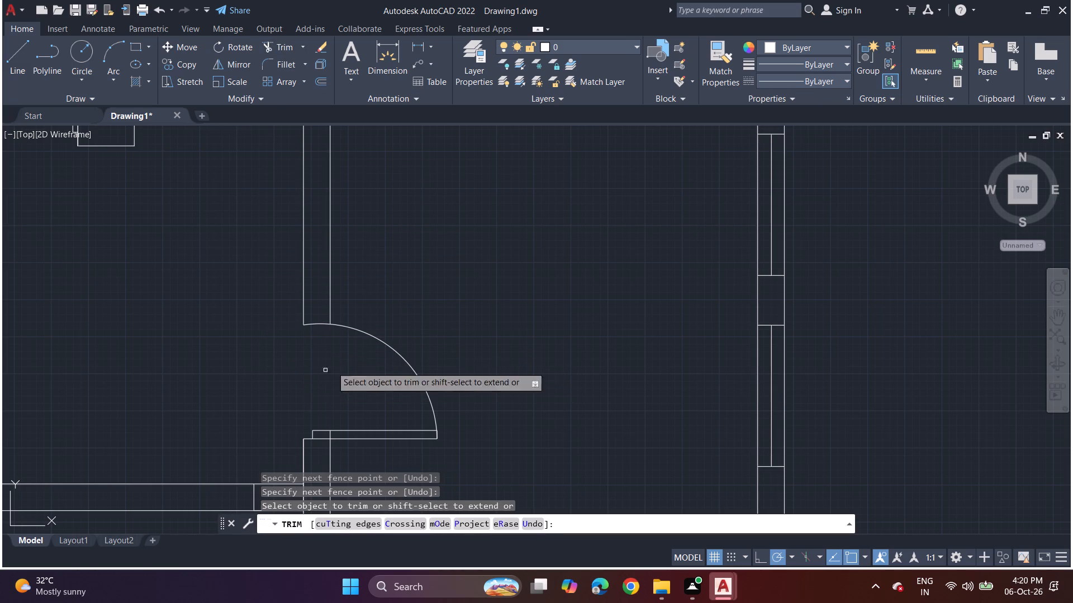
# Trim the ends of the corridor wall's two vertical lines that overrun into the large room's upper horizontal wall.
pyautogui.scroll(-2, 362, 315)
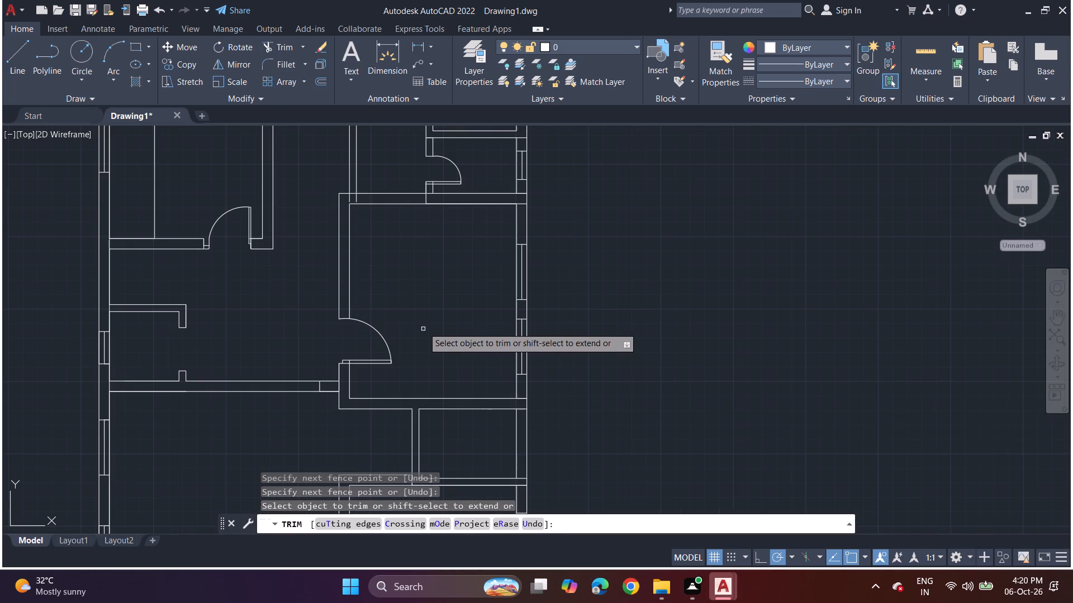
pyautogui.scroll(-1, 423, 327)
pyautogui.moveTo(426, 353); pyautogui.dragTo(391, 328, button='middle')
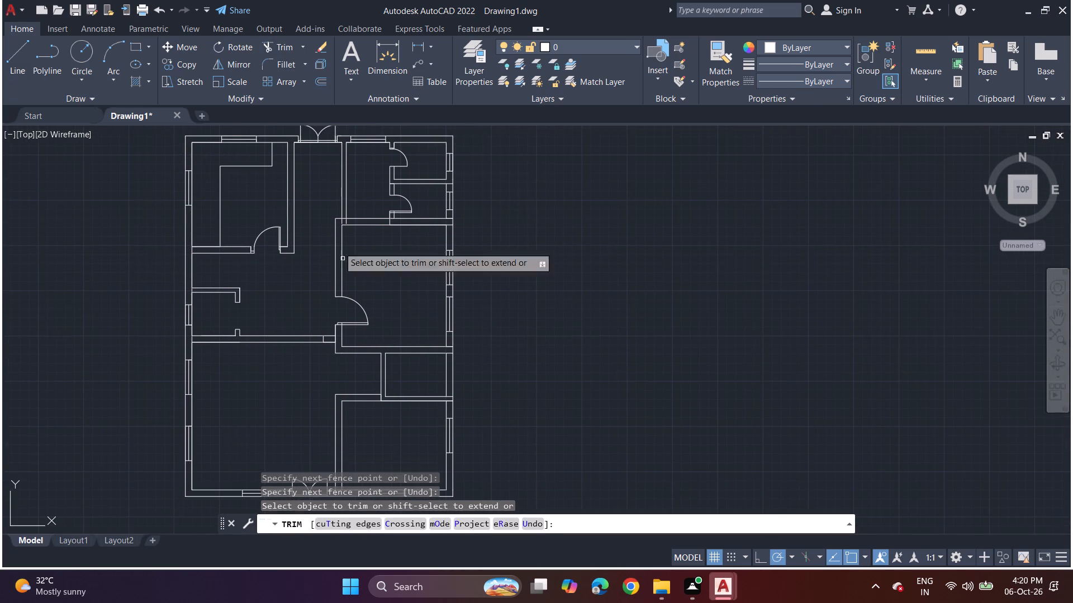
pyautogui.scroll(1, 338, 141)
pyautogui.scroll(1, 348, 222)
pyautogui.scroll(2, 351, 288)
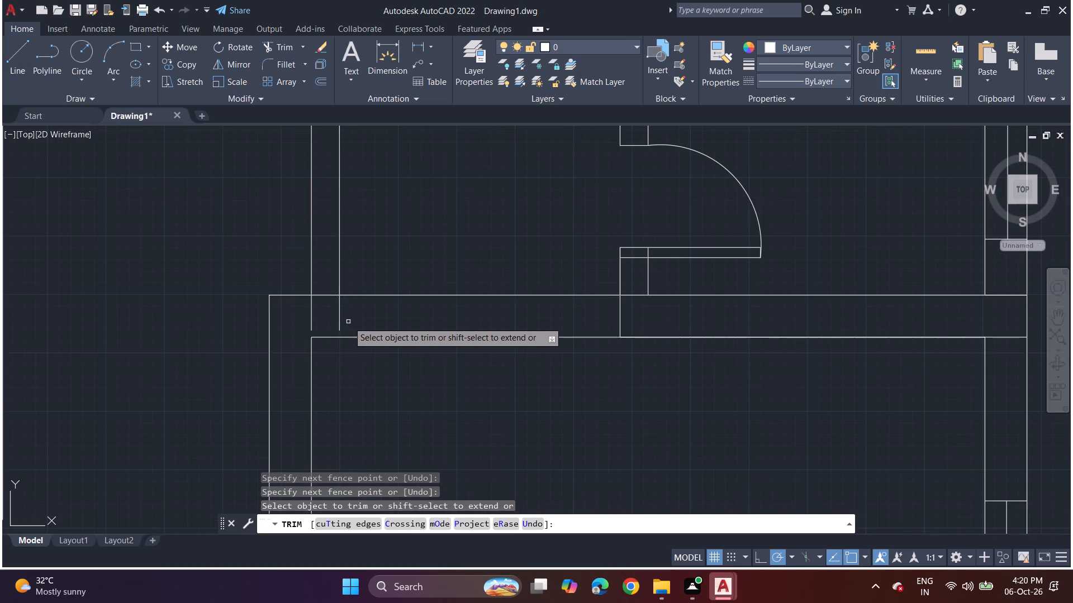
pyautogui.moveTo(338, 323); pyautogui.dragTo(293, 323)
pyautogui.moveTo(293, 323); pyautogui.dragTo(322, 323)
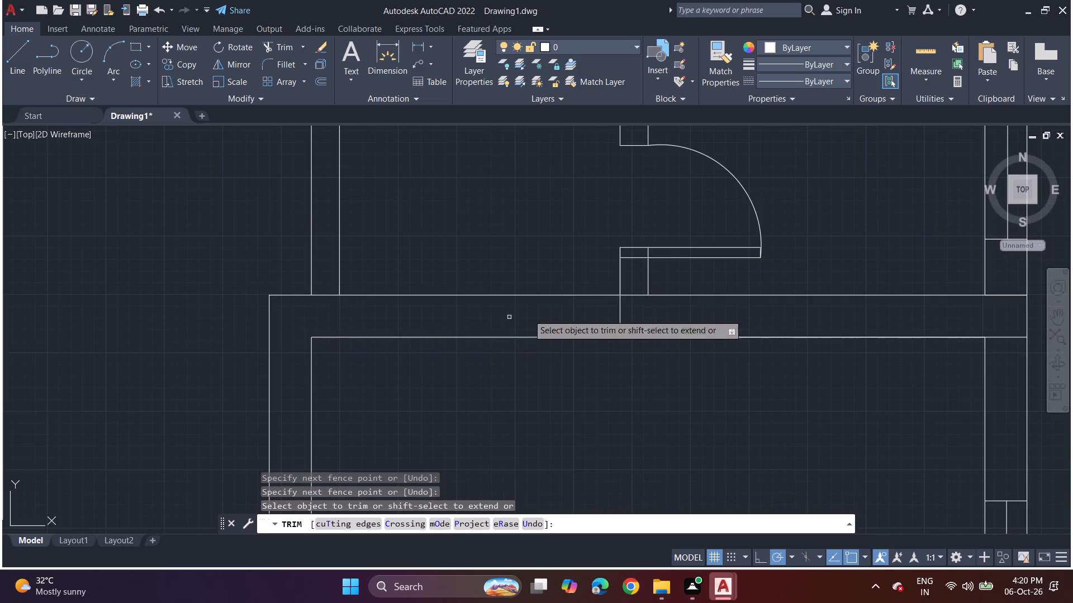
# Trim the small room's partition line inside the horizontal wall's thickness and the wall face between the partition's two faces.
pyautogui.moveTo(580, 319); pyautogui.dragTo(638, 319)
pyautogui.click(640, 319)
pyautogui.scroll(-2, 612, 323)
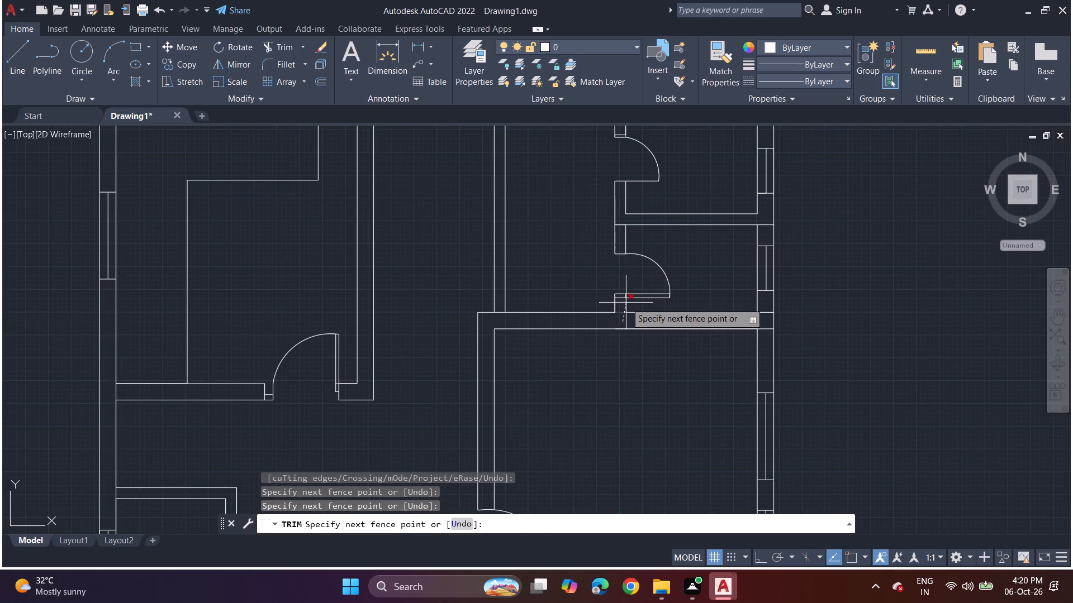
pyautogui.scroll(2, 626, 303)
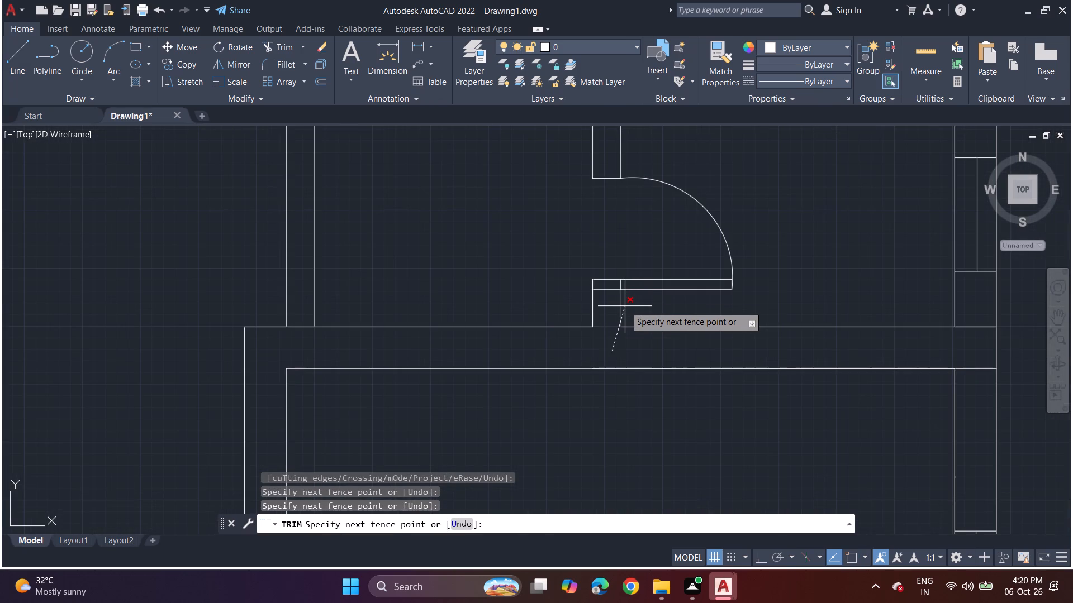
pyautogui.scroll(2, 625, 306)
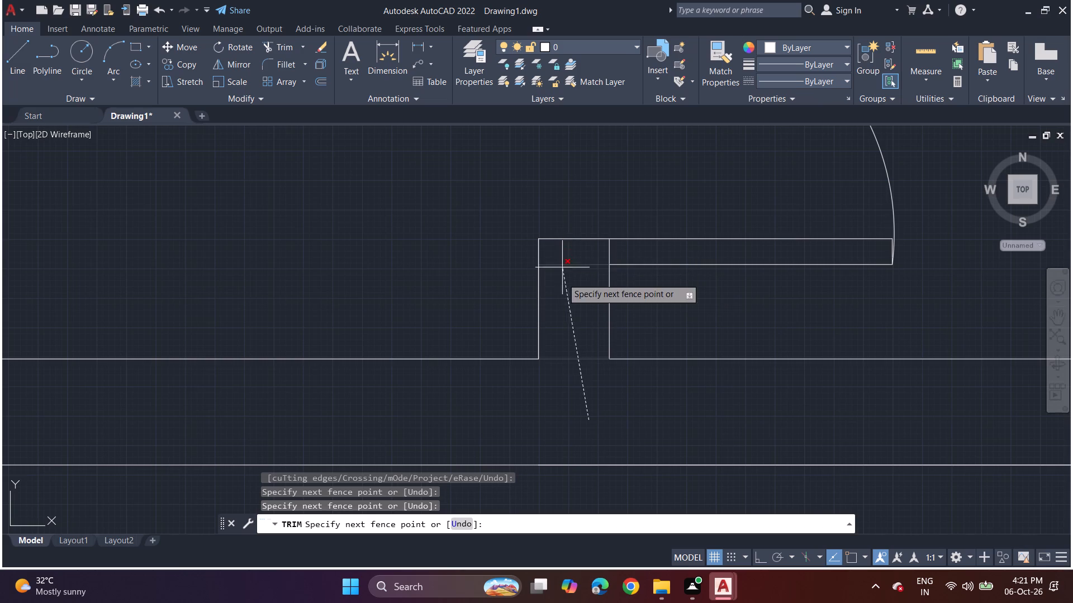
pyautogui.scroll(-5, 624, 313)
pyautogui.moveTo(619, 382); pyautogui.dragTo(567, 248, button='middle')
pyautogui.scroll(-2, 559, 245)
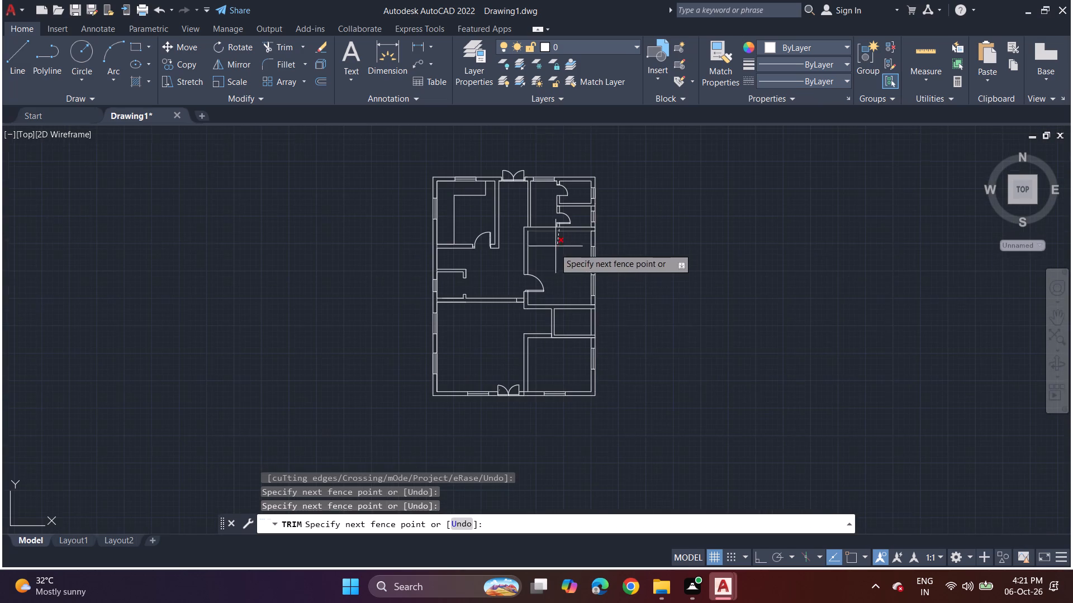
pyautogui.press('space')
# Draw a line from the existing jamb's lower end about 4'-2" left along the middle horizontal wall and up across its thickness.
pyautogui.scroll(2, 538, 281)
pyautogui.scroll(1, 487, 334)
pyautogui.click(15, 68)
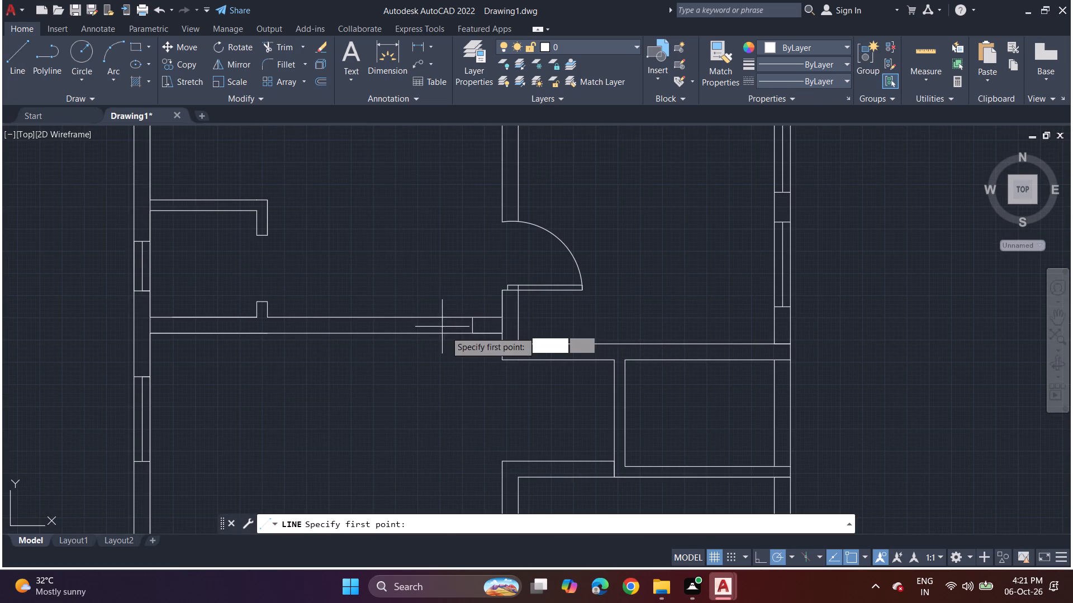
pyautogui.click(471, 333)
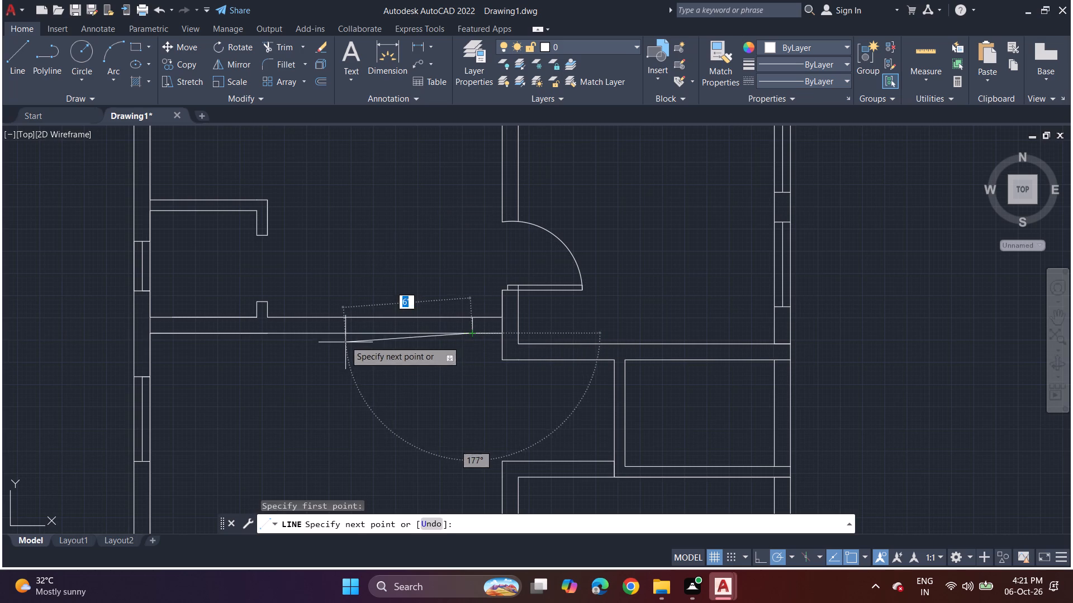
pyautogui.click(384, 336)
pyautogui.click(385, 318)
pyautogui.press('space')
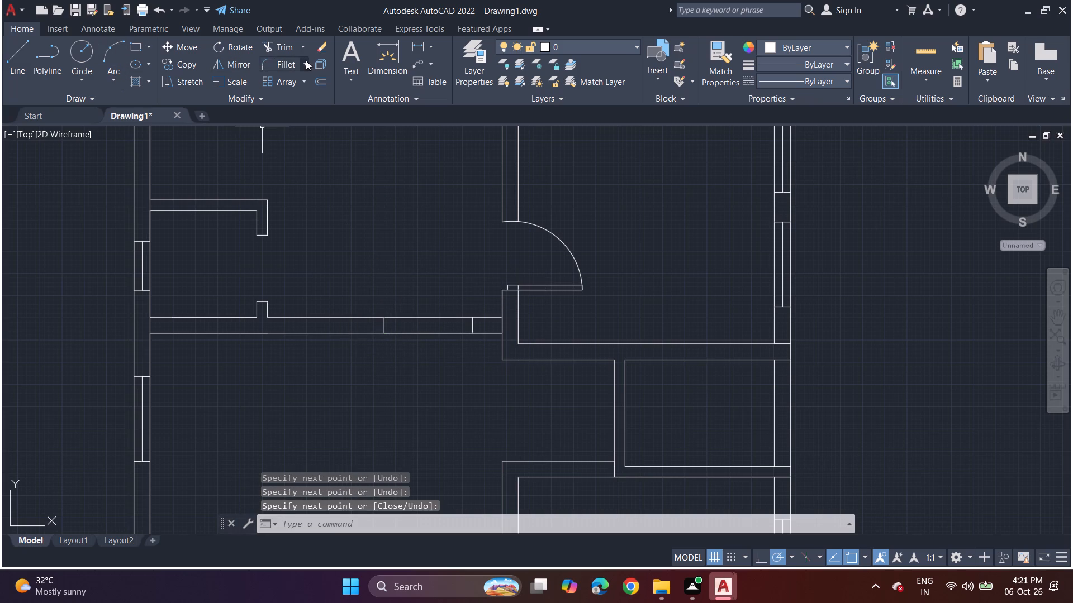
# Trim both faces of the middle horizontal wall between the two jambs to clear the opening.
pyautogui.click(289, 50)
pyautogui.moveTo(412, 276); pyautogui.dragTo(412, 370)
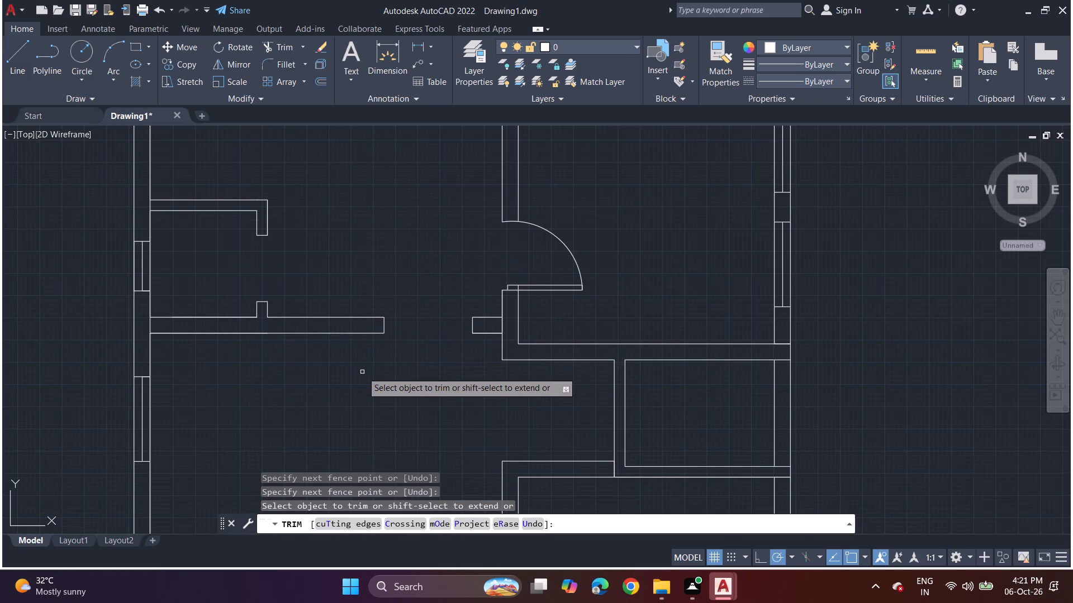
# Outline a door opening about 2'-9" wide in the small enclosed room's upper wall, a short way right of its inner upper-left corner.
pyautogui.scroll(-1, 362, 372)
pyautogui.moveTo(364, 368); pyautogui.dragTo(324, 185, button='middle')
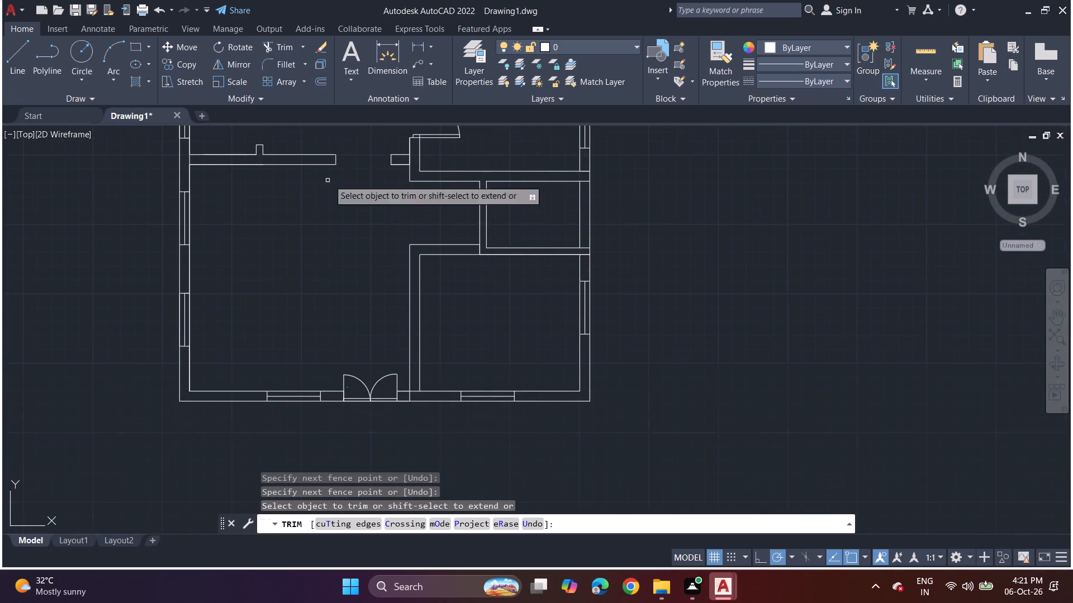
pyautogui.moveTo(329, 180); pyautogui.dragTo(167, 301, button='middle')
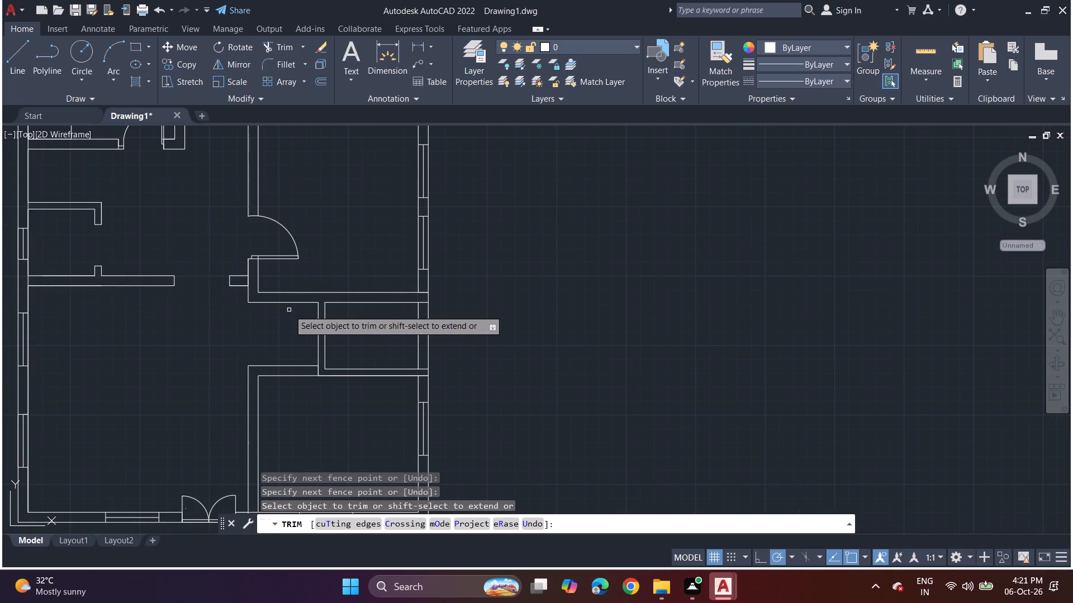
pyautogui.scroll(1, 337, 297)
pyautogui.click(12, 66)
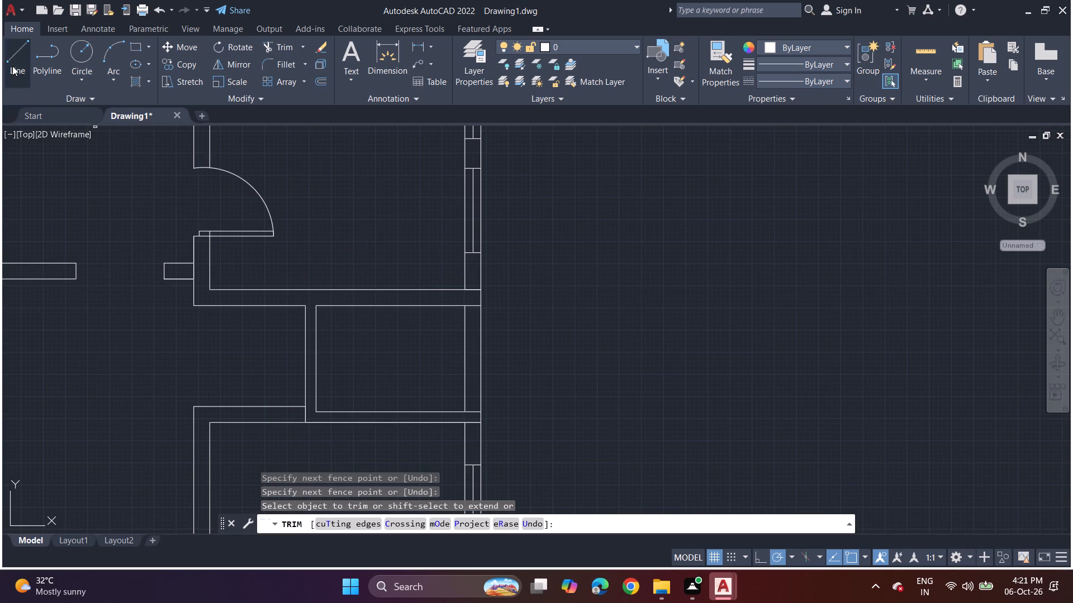
pyautogui.click(318, 309)
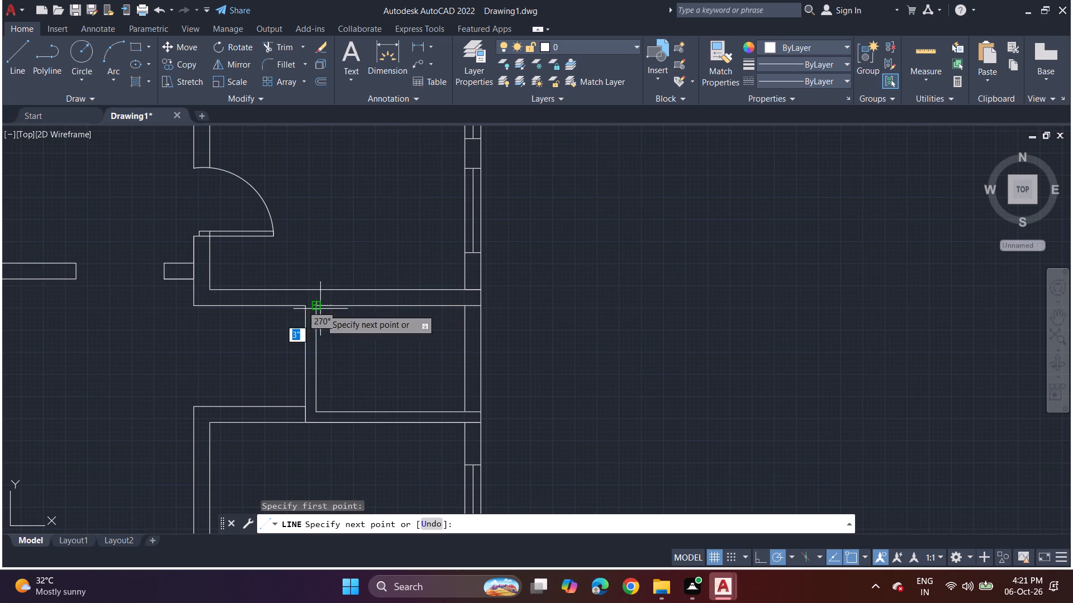
pyautogui.click(334, 308)
pyautogui.click(334, 288)
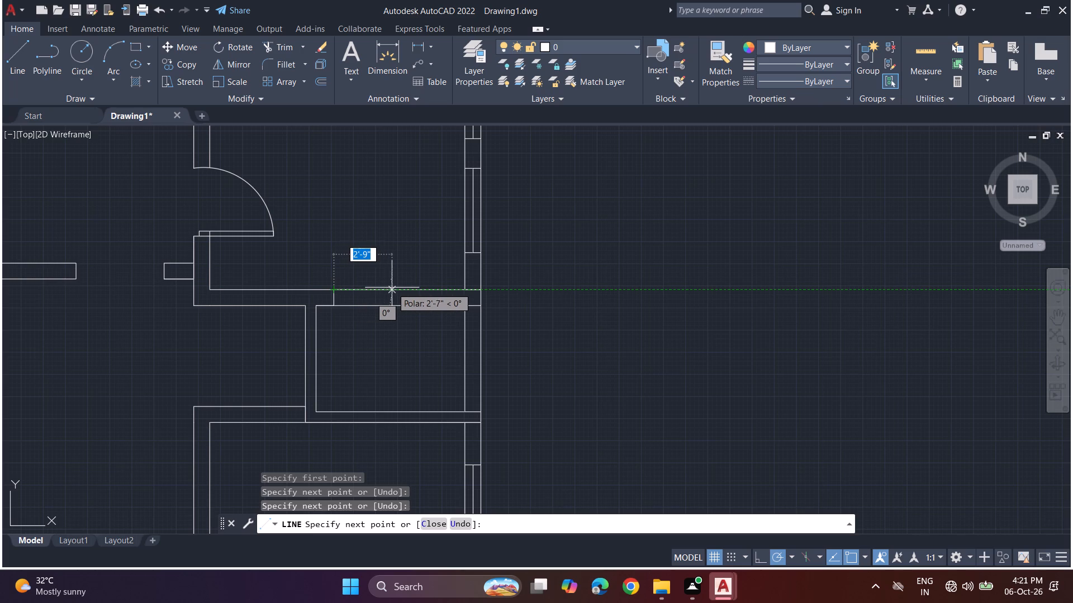
pyautogui.click(392, 288)
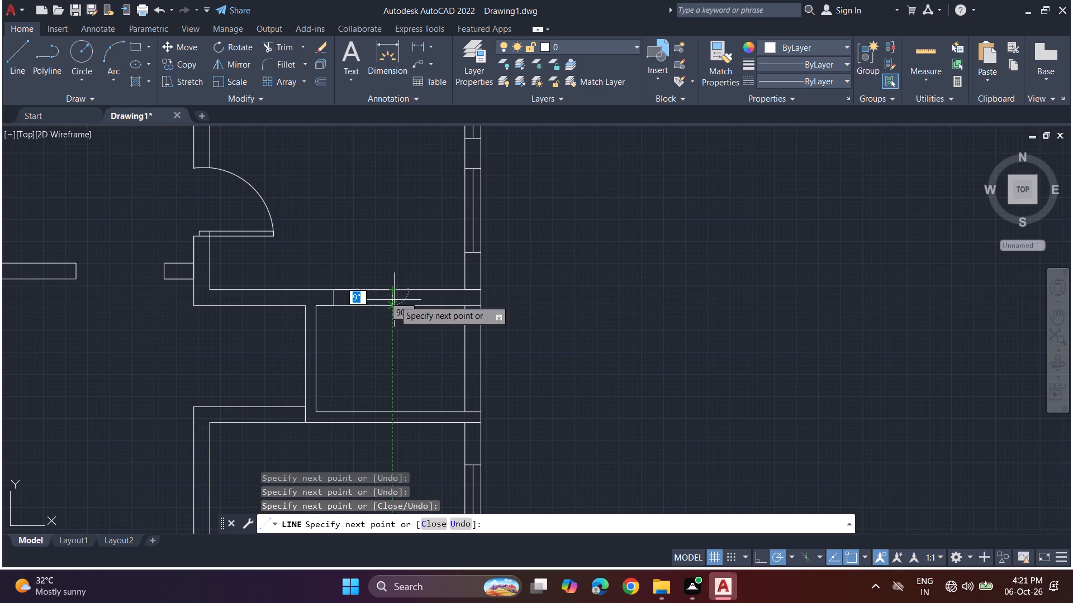
pyautogui.click(393, 309)
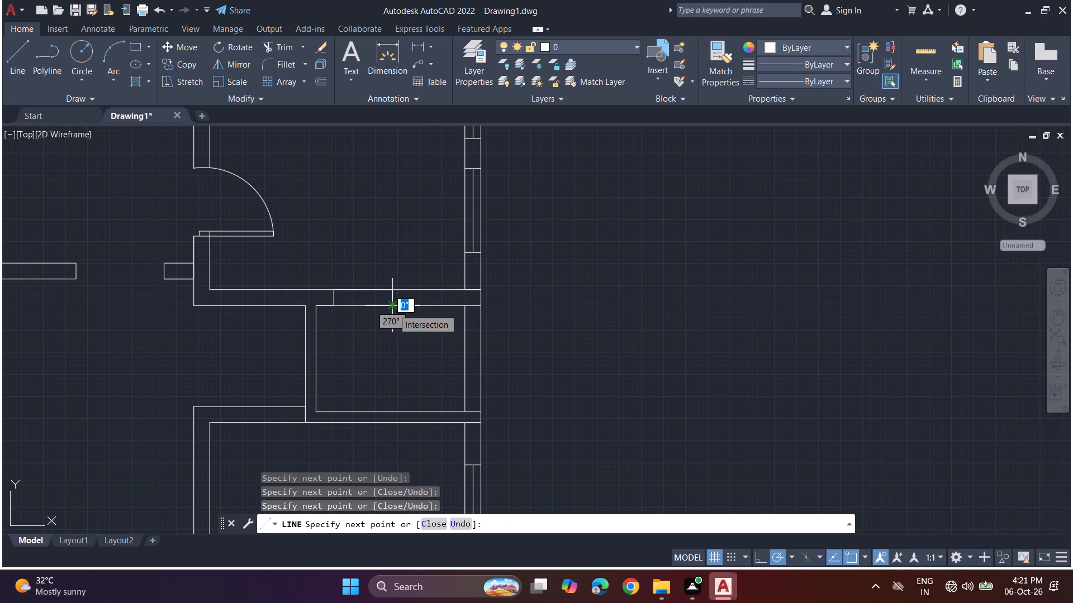
pyautogui.press('space')
# Draw a single-line door leaf from the top of the new opening's left jamb down into the small enclosed room.
pyautogui.click(16, 48)
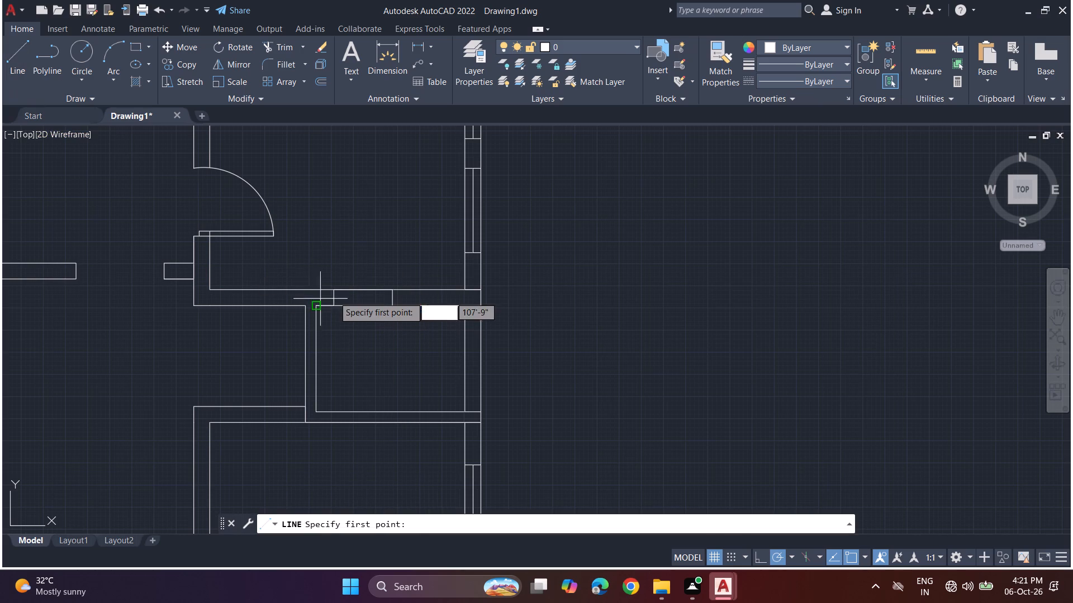
pyautogui.moveTo(336, 289); pyautogui.dragTo(335, 296)
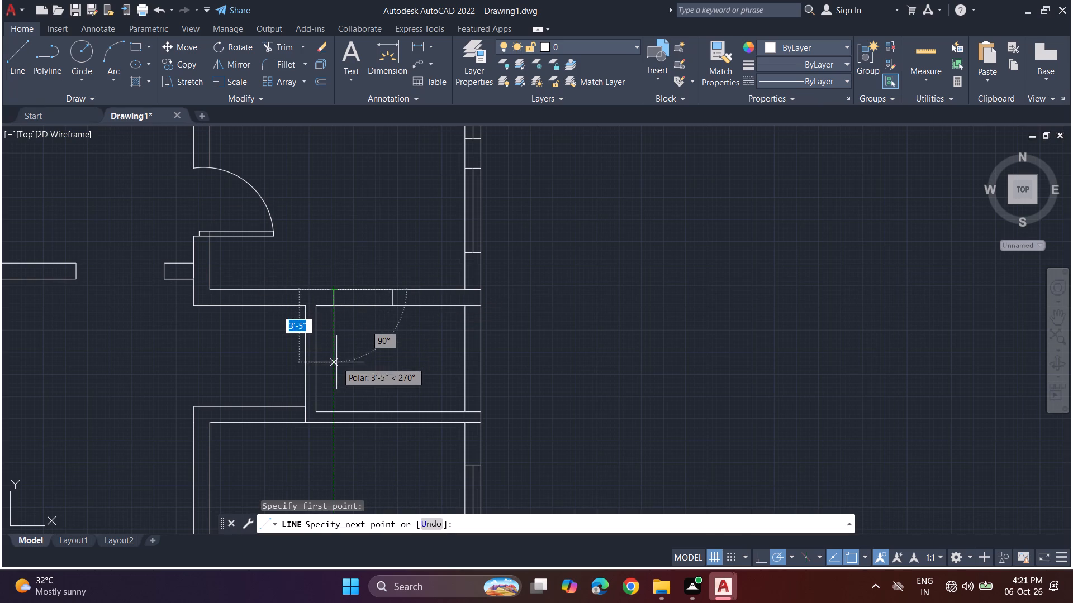
pyautogui.click(336, 354)
pyautogui.press('space')
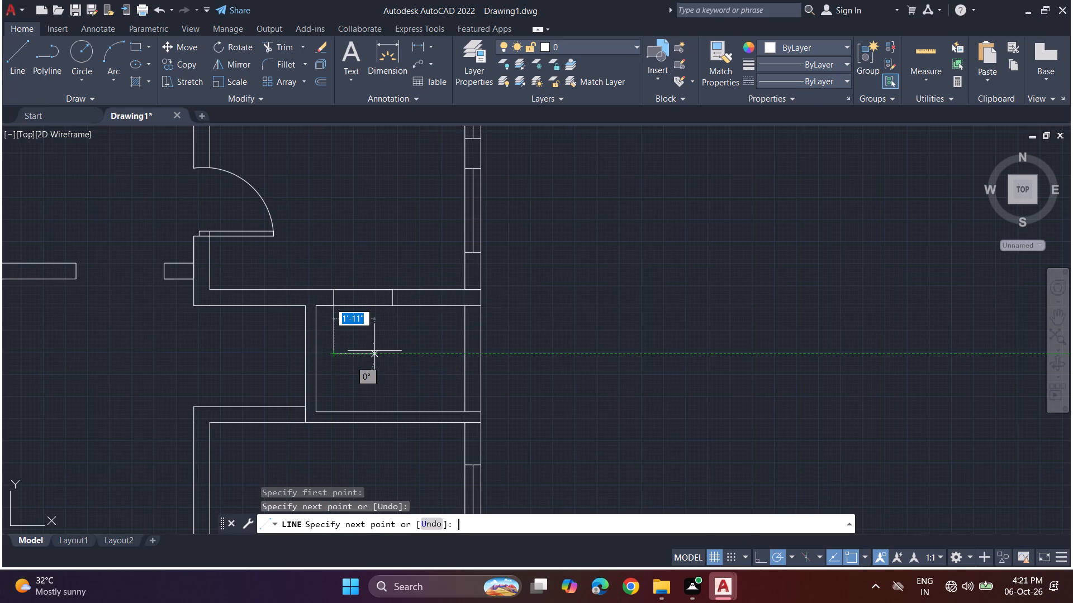
# Draw a three-point swing arc from the leaf's lower end through the right jamb's lower end, ending above the small enclosed room's upper wall.
pyautogui.click(108, 68)
pyautogui.click(160, 103)
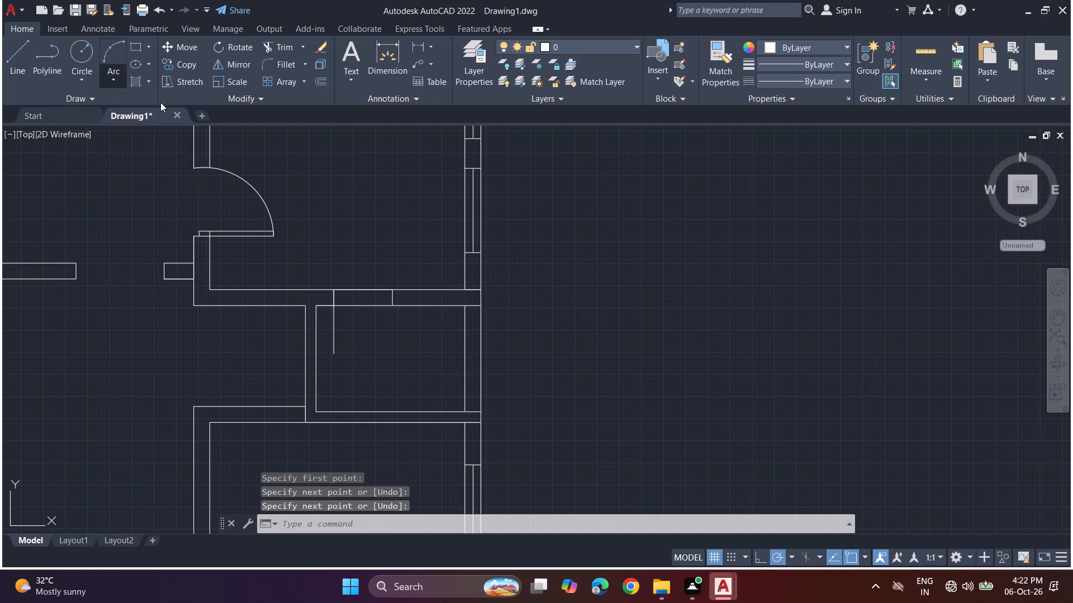
pyautogui.click(334, 353)
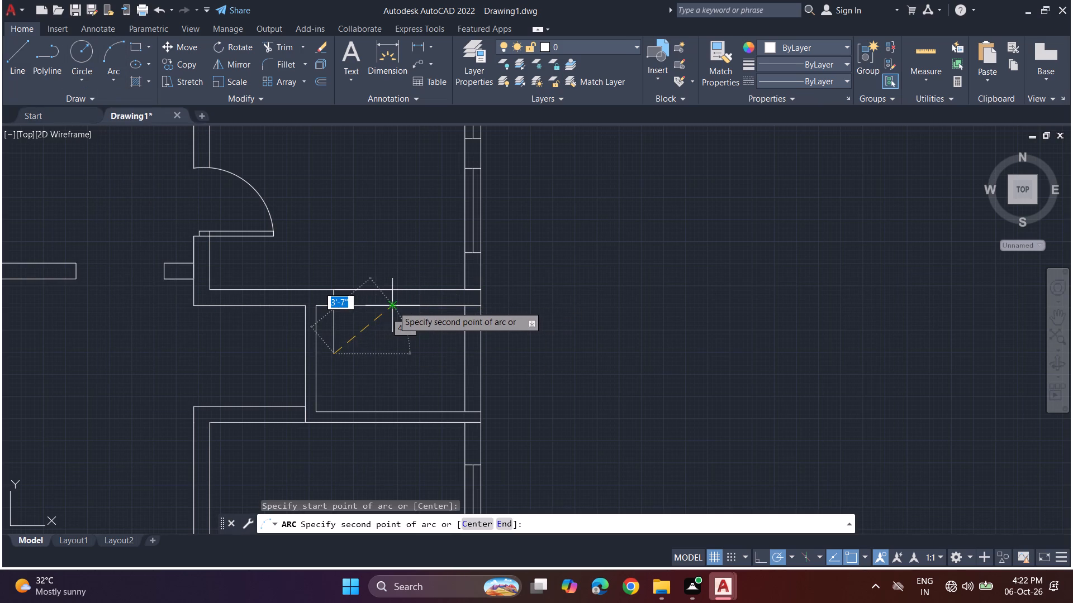
pyautogui.click(393, 306)
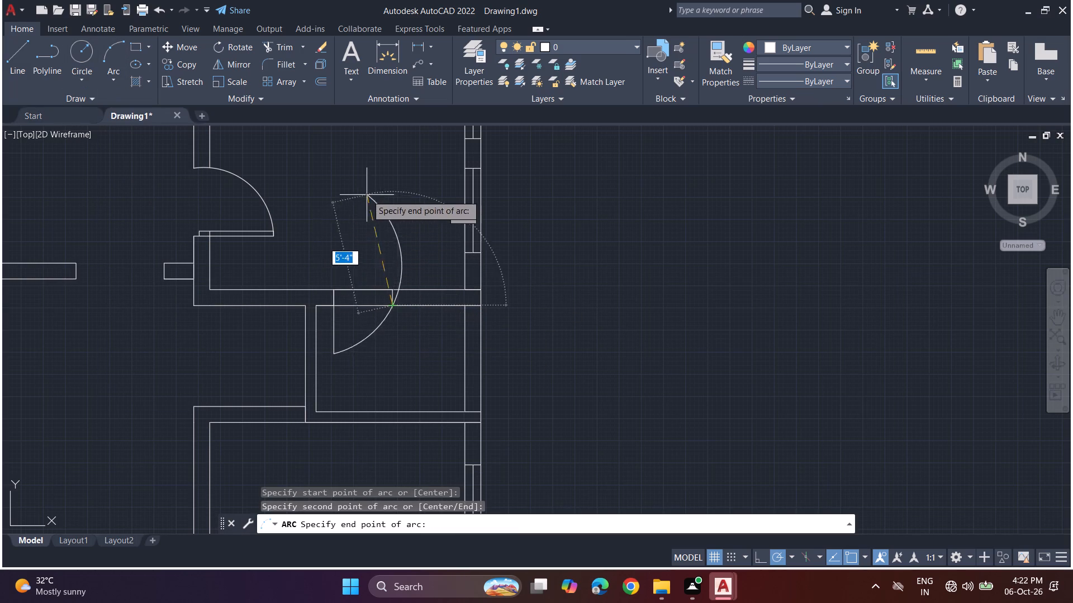
pyautogui.click(316, 253)
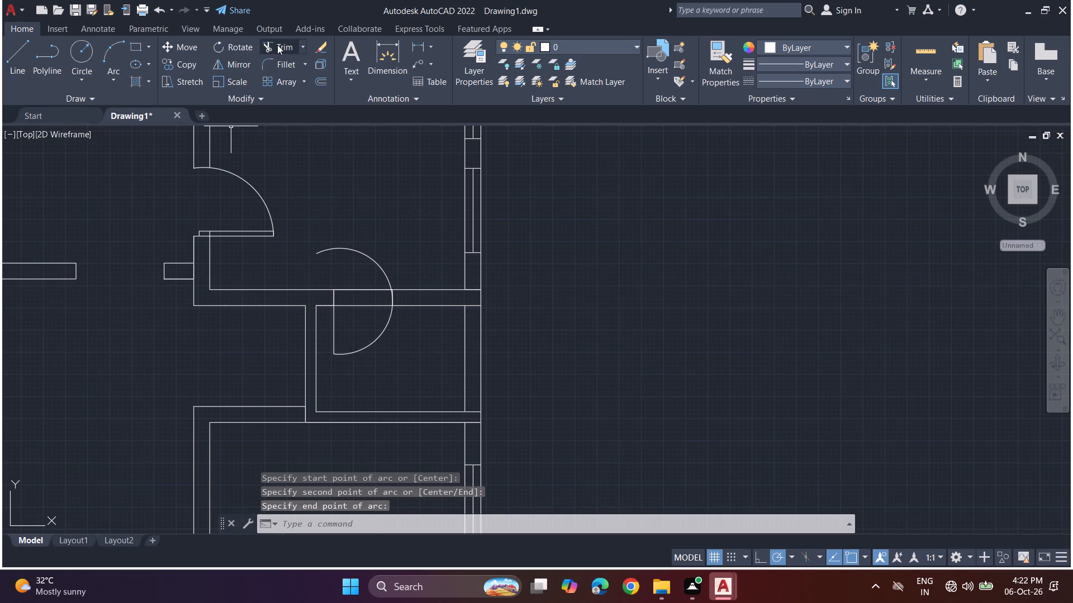
# Trim the swing arc's excess above the small enclosed room's upper wall and both wall faces between the jambs.
pyautogui.click(277, 44)
pyautogui.moveTo(388, 239); pyautogui.dragTo(368, 249)
pyautogui.doubleClick(359, 256)
pyautogui.click(374, 250)
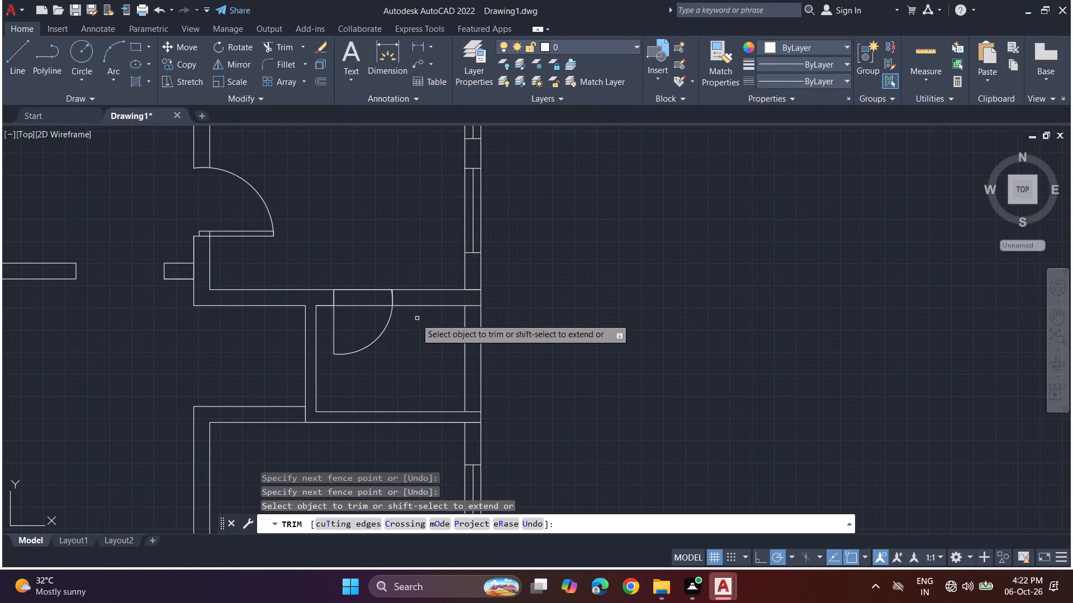
pyautogui.moveTo(367, 272); pyautogui.dragTo(361, 313)
pyautogui.click(361, 313)
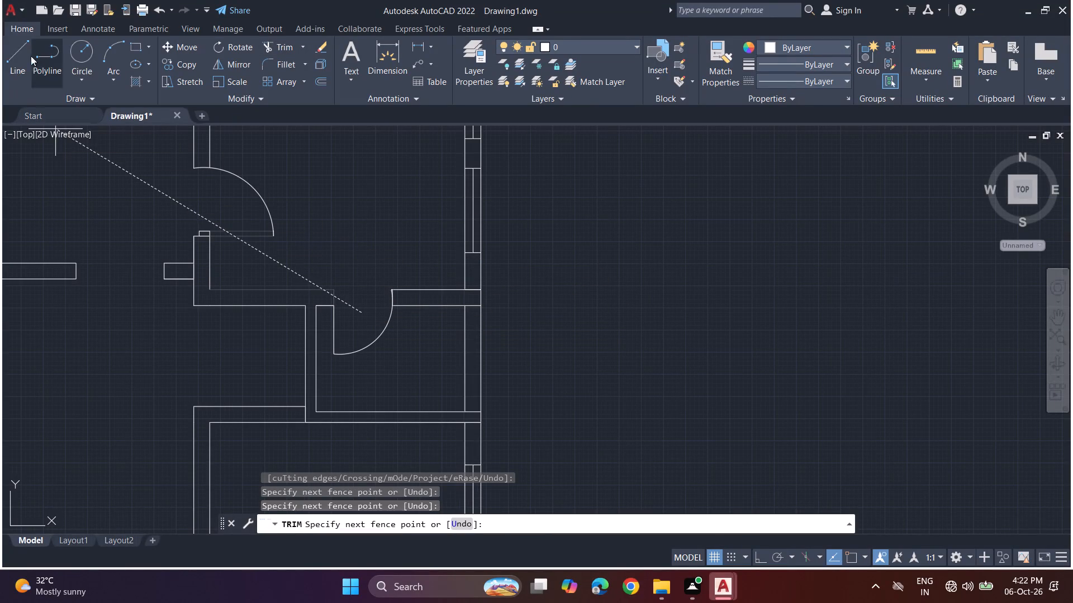
# Thicken the door leaf with lines from the left jamb's lower end up to mid-wall, about 3" right, and down to the swing arc.
pyautogui.click(26, 56)
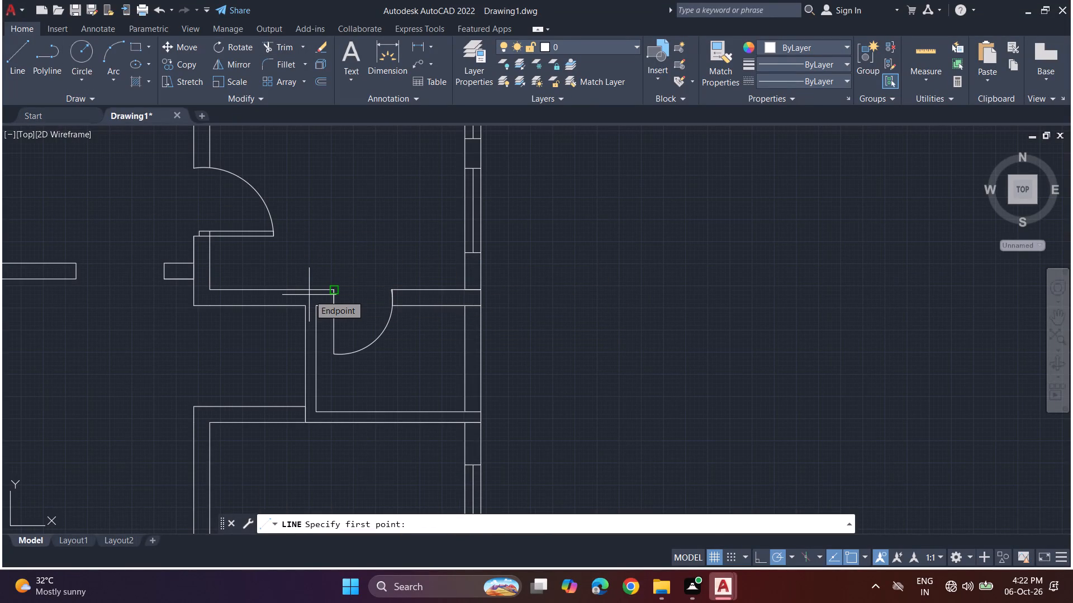
pyautogui.scroll(2, 309, 295)
pyautogui.scroll(1, 353, 317)
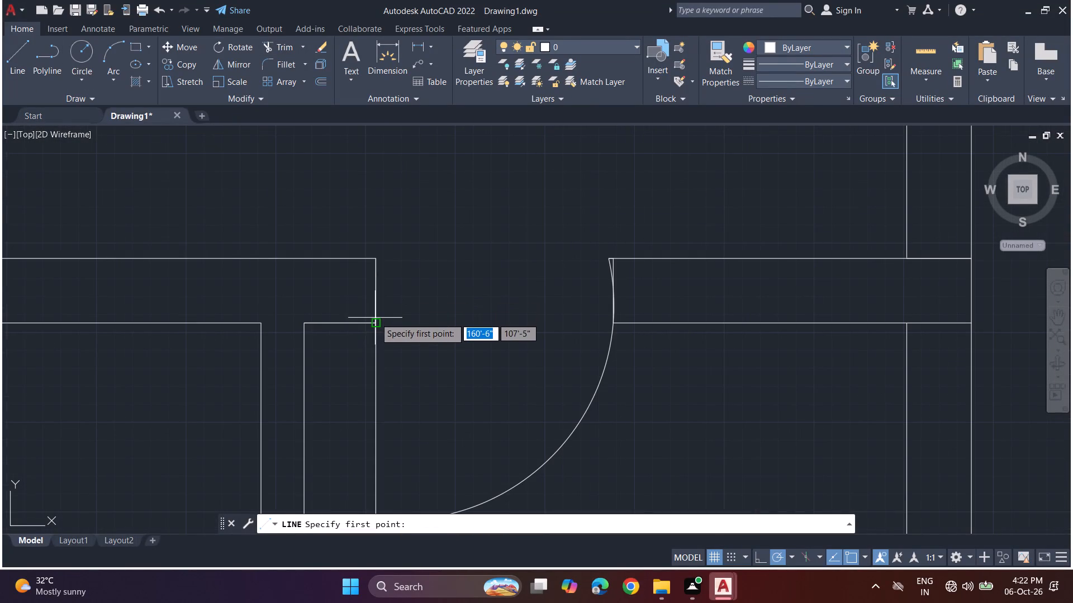
pyautogui.click(375, 325)
pyautogui.click(375, 290)
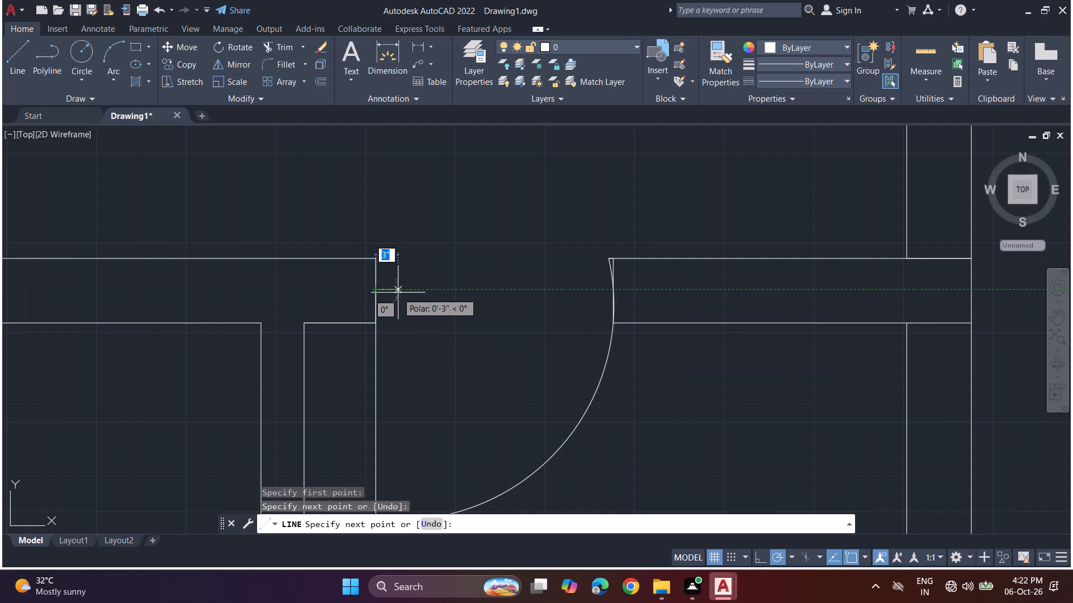
pyautogui.click(398, 293)
pyautogui.moveTo(392, 453); pyautogui.dragTo(392, 328, button='middle')
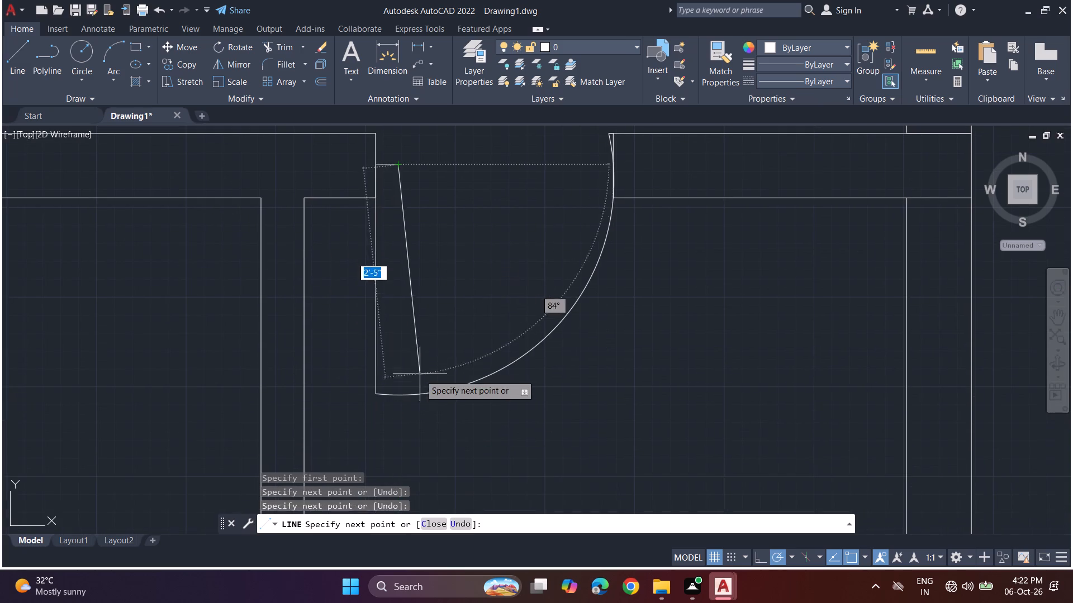
pyautogui.click(401, 394)
pyautogui.press('space')
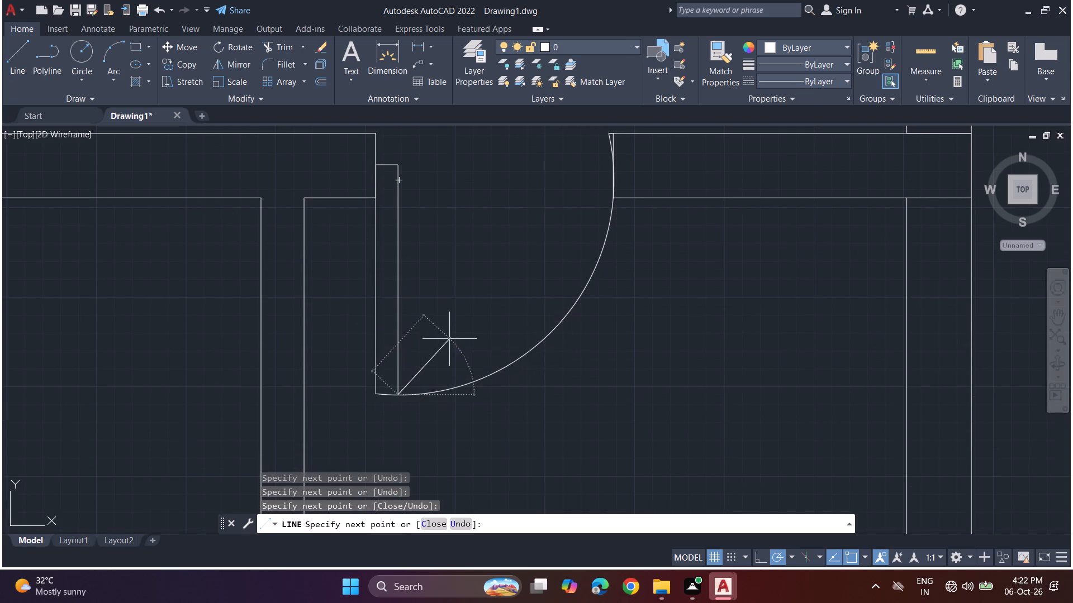
# Outline a door opening about 3' wide in the lower-right room's upper wall, a short way right of its inner upper-left corner.
pyautogui.scroll(-3, 445, 332)
pyautogui.moveTo(454, 288); pyautogui.dragTo(402, 385, button='middle')
pyautogui.scroll(-2, 405, 354)
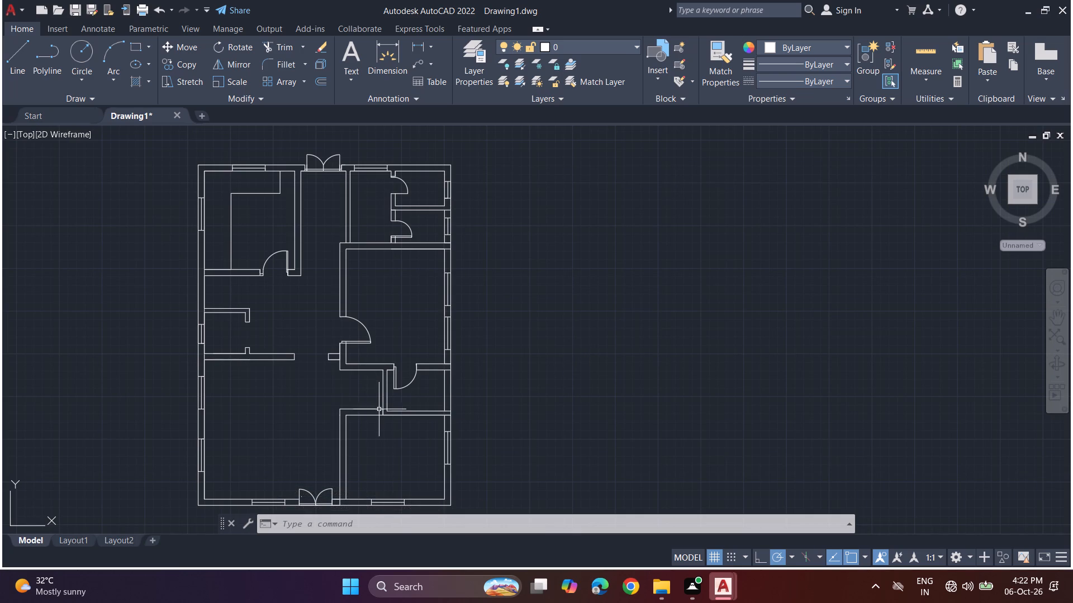
pyautogui.click(27, 66)
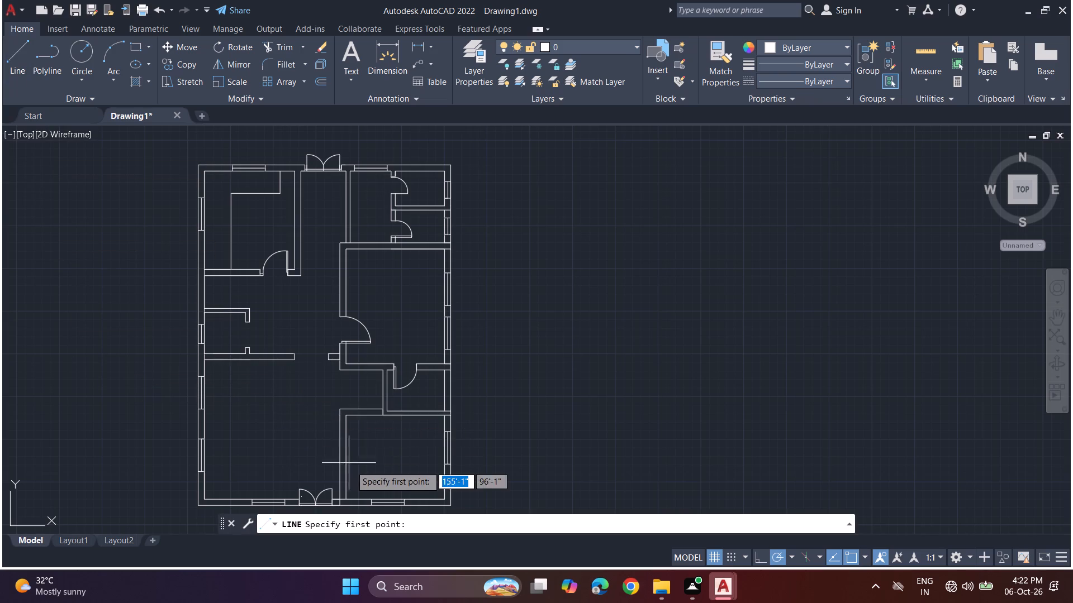
pyautogui.scroll(3, 350, 466)
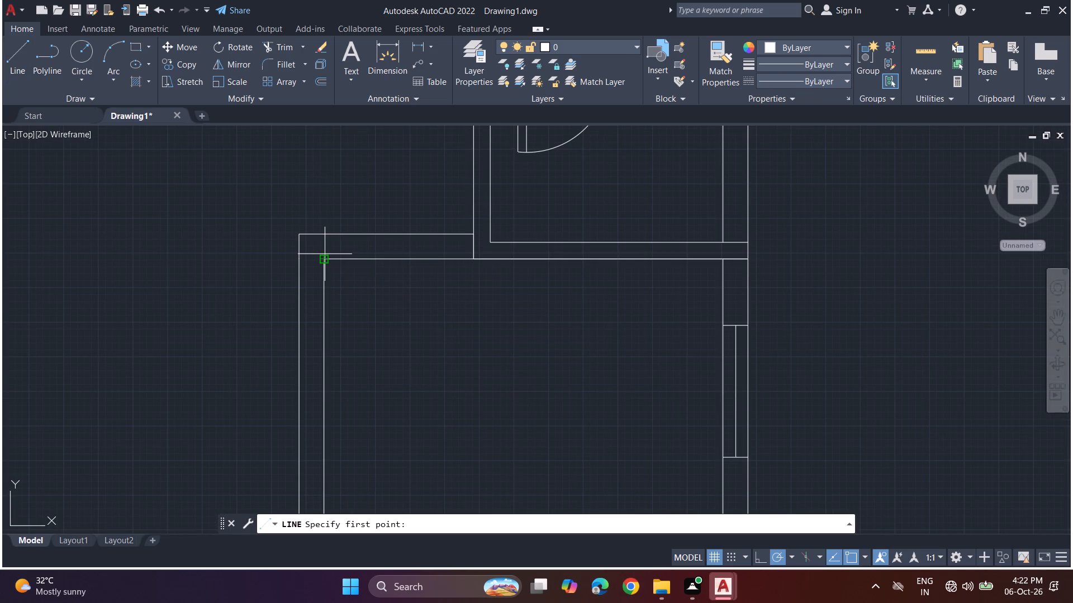
pyautogui.click(299, 234)
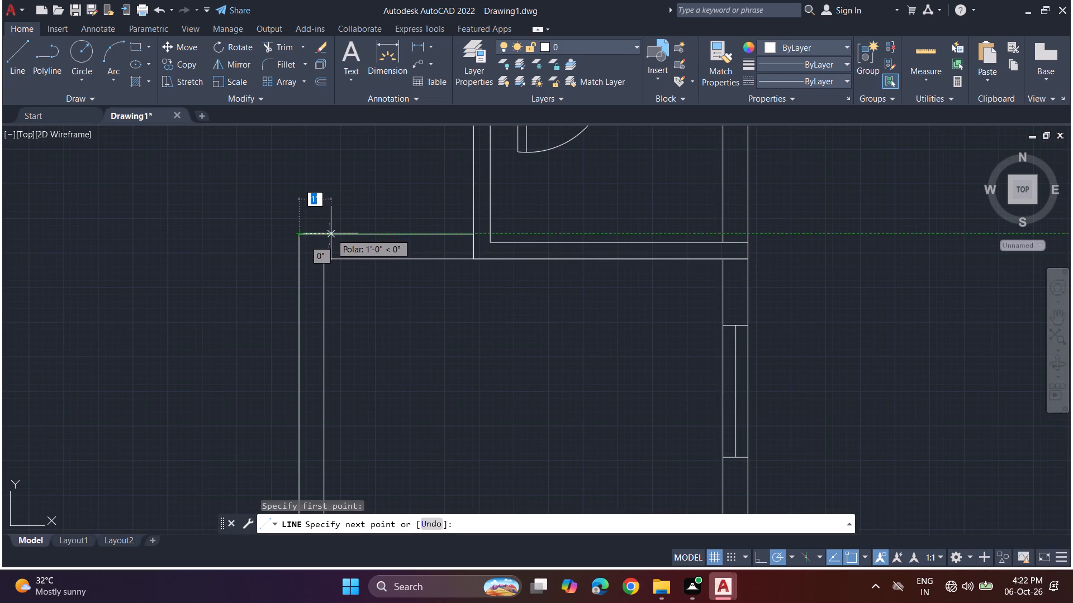
pyautogui.click(324, 233)
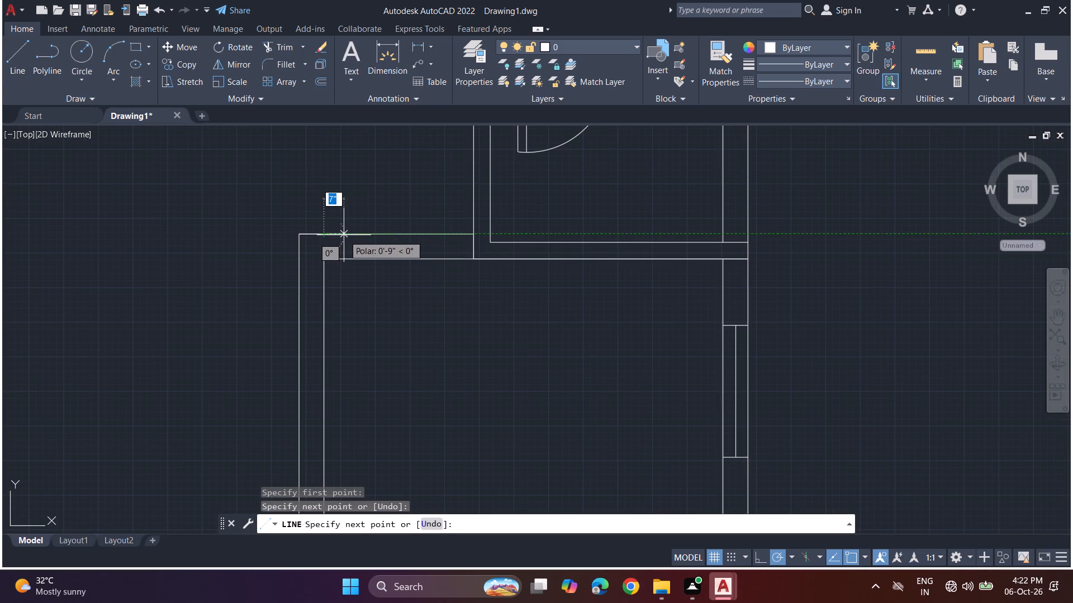
pyautogui.click(346, 233)
pyautogui.click(349, 260)
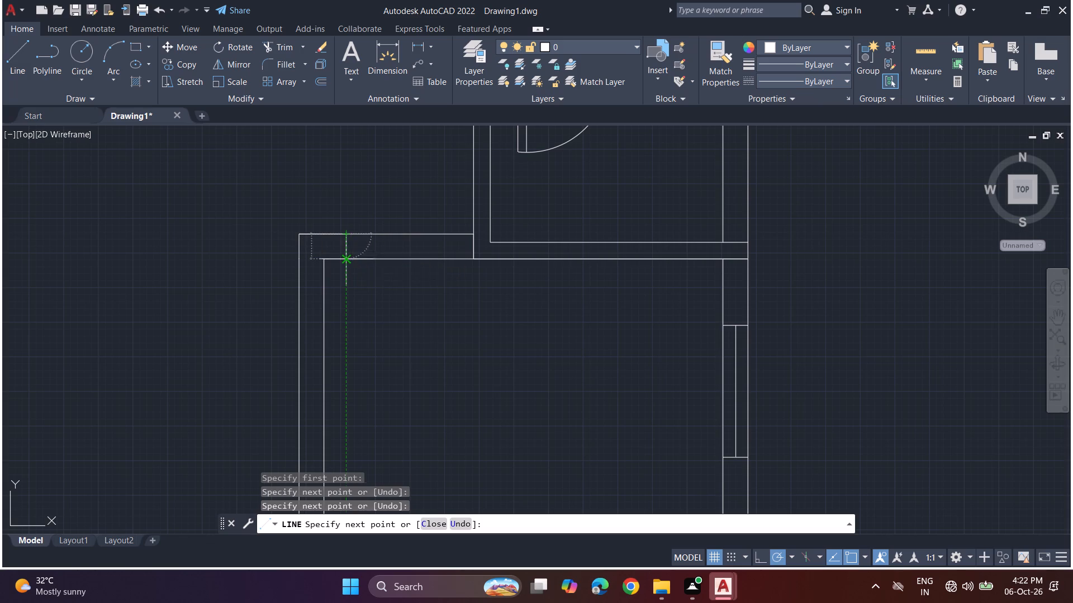
pyautogui.click(344, 234)
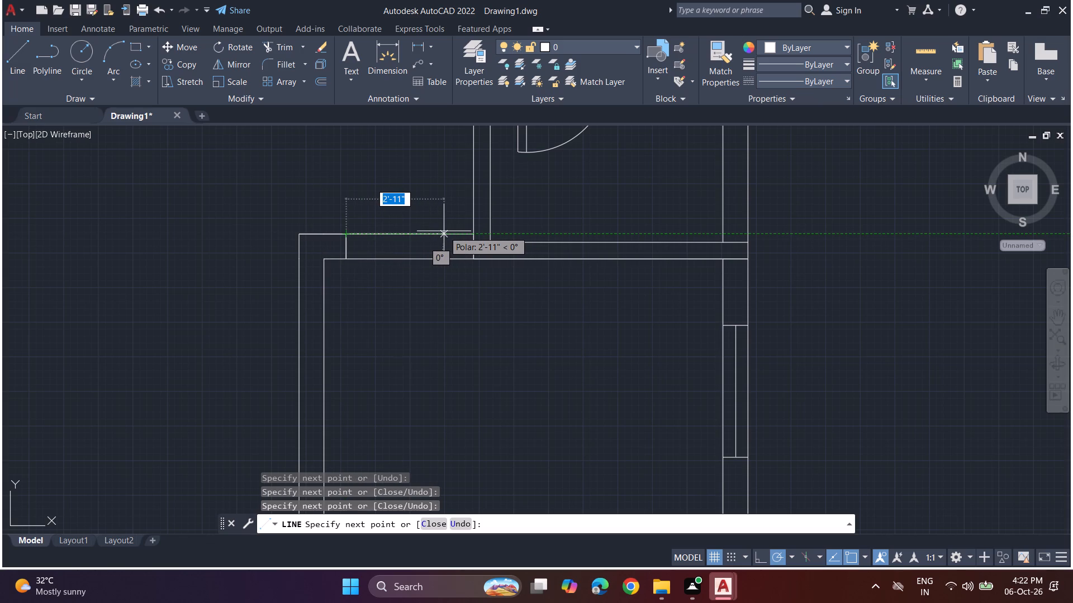
pyautogui.click(447, 231)
pyautogui.click(446, 263)
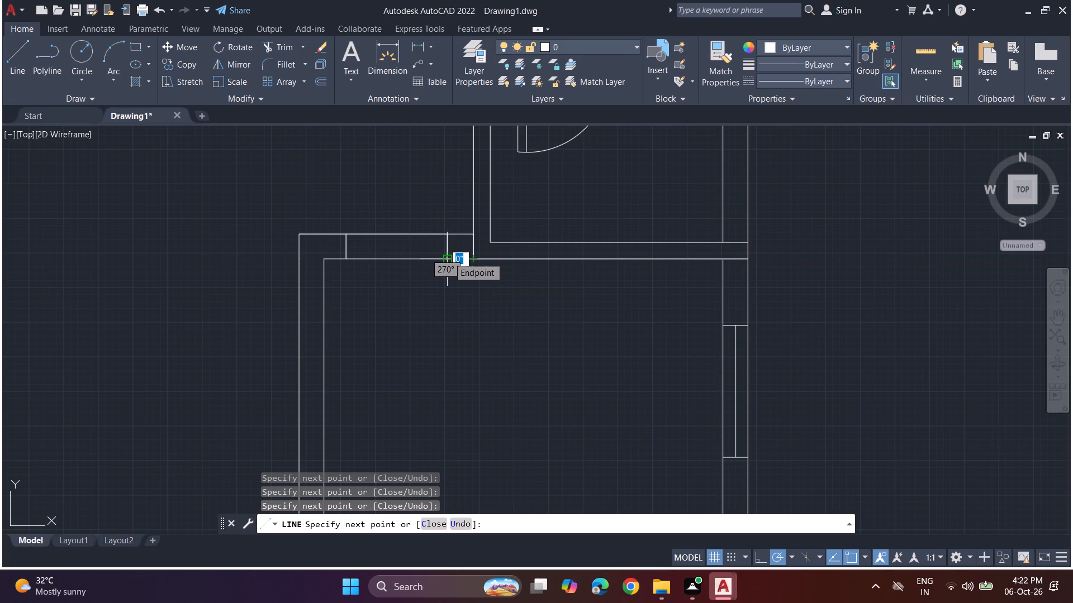
pyautogui.press('space')
# Draw a door leaf about 5" wide along the new opening's left jamb, extending 3' below the wall and closing at mid-wall thickness.
pyautogui.press('space')
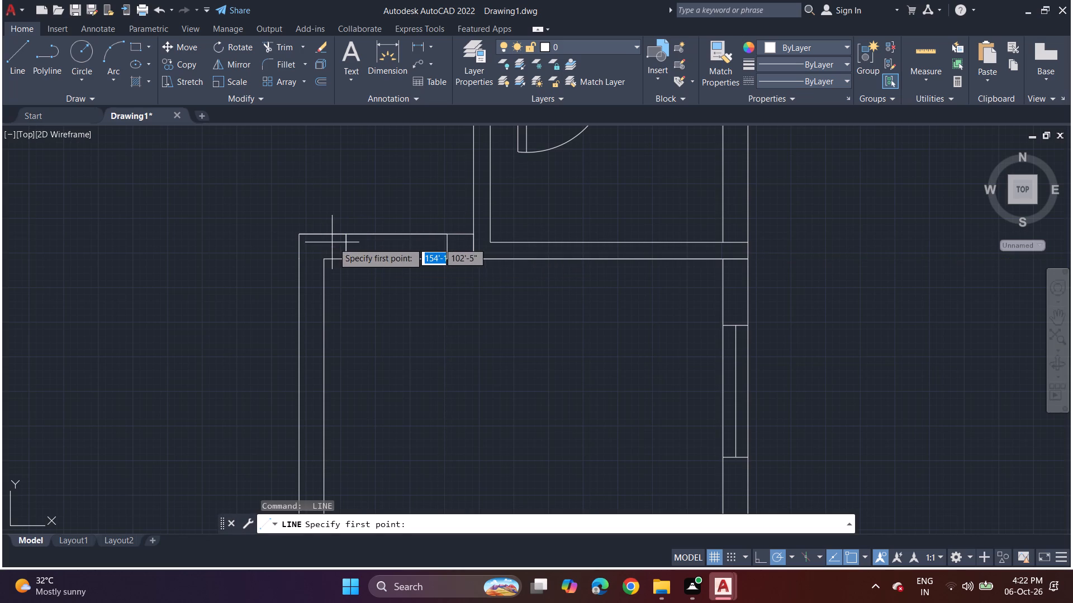
pyautogui.click(344, 236)
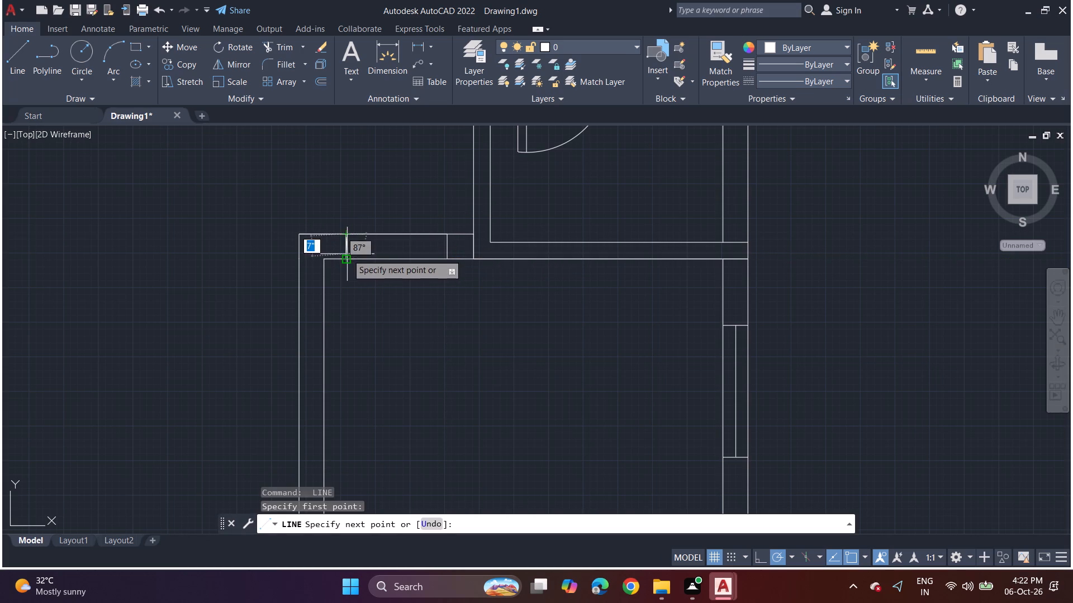
pyautogui.click(347, 257)
pyautogui.write("3'")
pyautogui.press('Return')
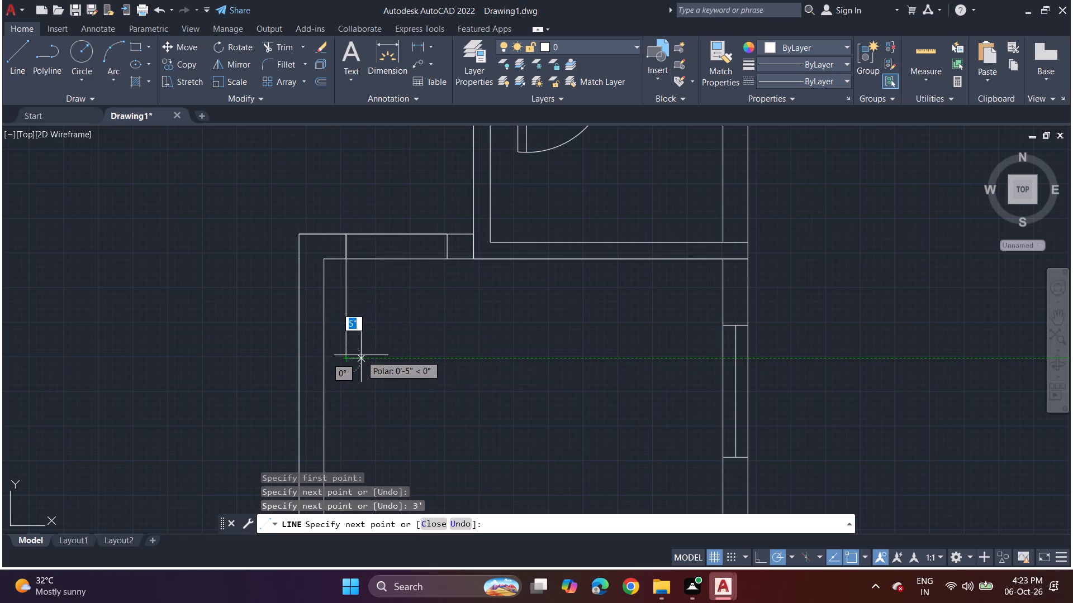
pyautogui.click(361, 355)
pyautogui.click(360, 246)
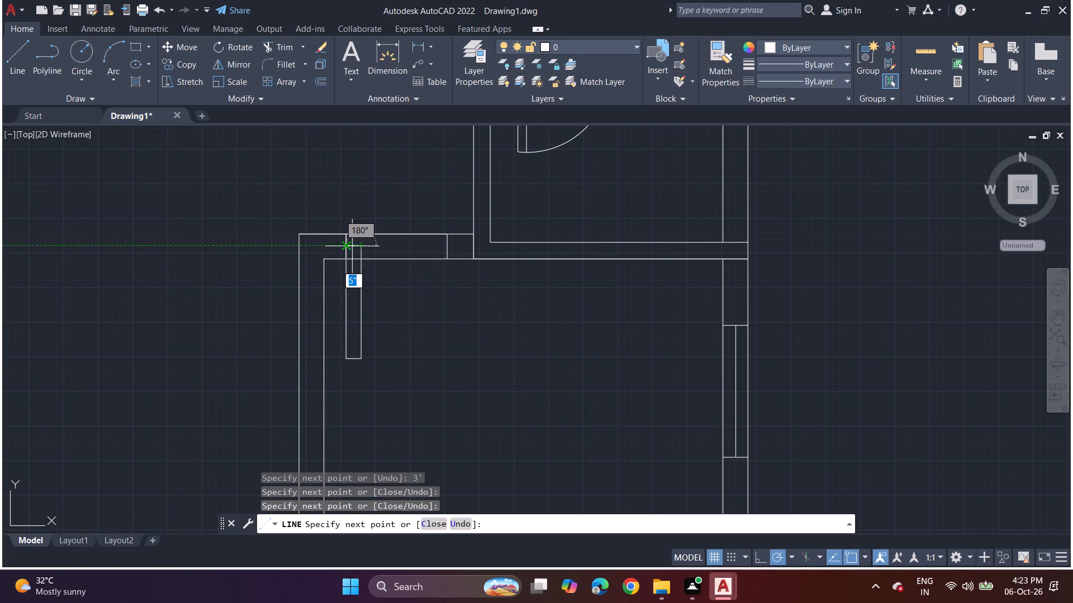
pyautogui.click(350, 247)
pyautogui.press('space')
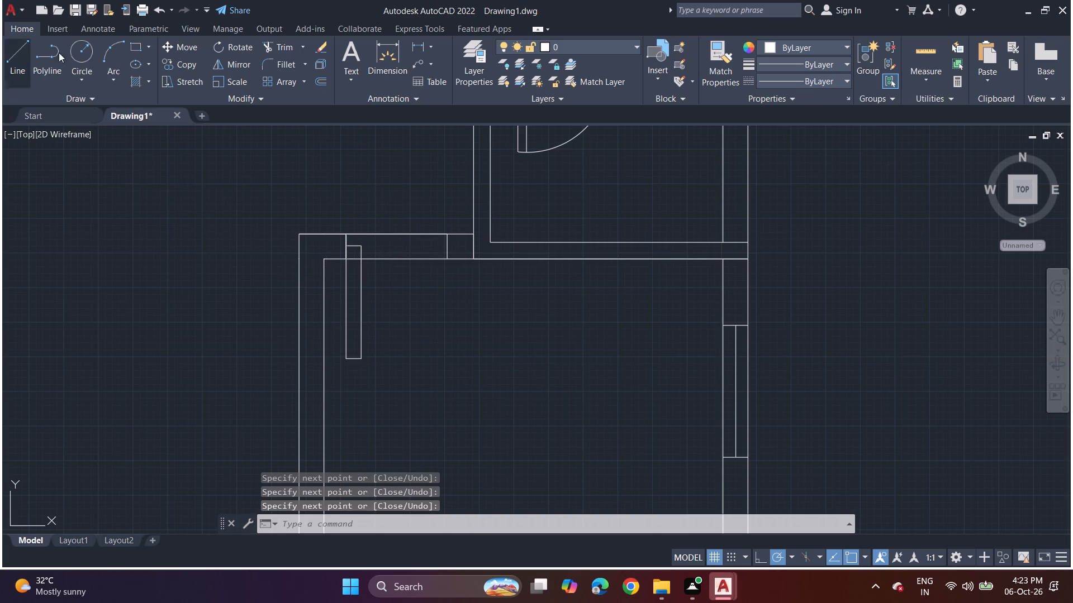
# Draw a three-point swing arc from the leaf's lower-left corner through the right jamb's lower end, ending above the wall.
pyautogui.click(109, 71)
pyautogui.click(138, 101)
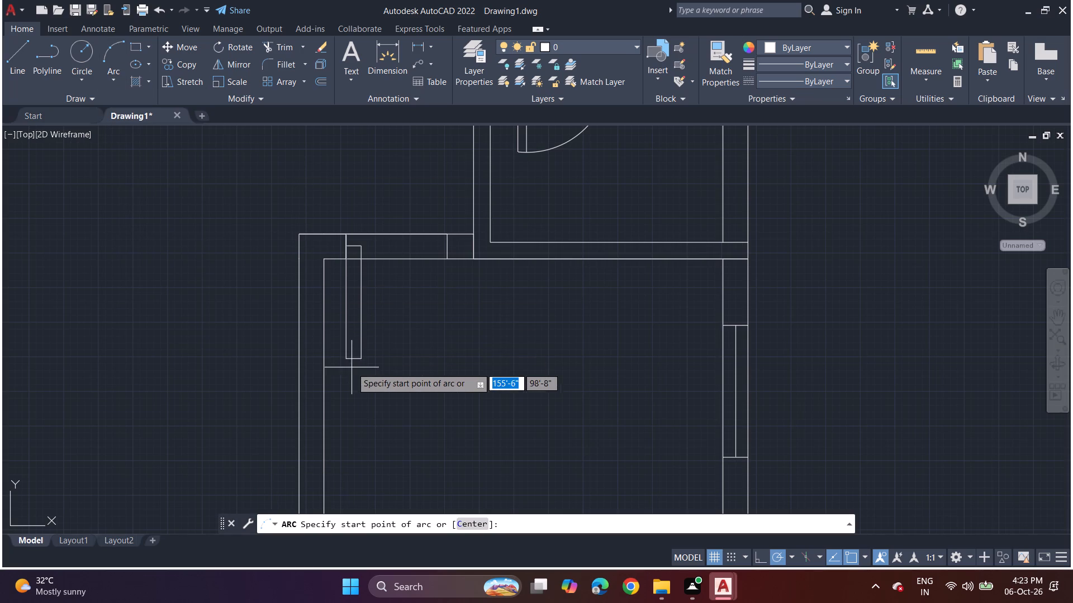
pyautogui.click(345, 356)
pyautogui.click(444, 261)
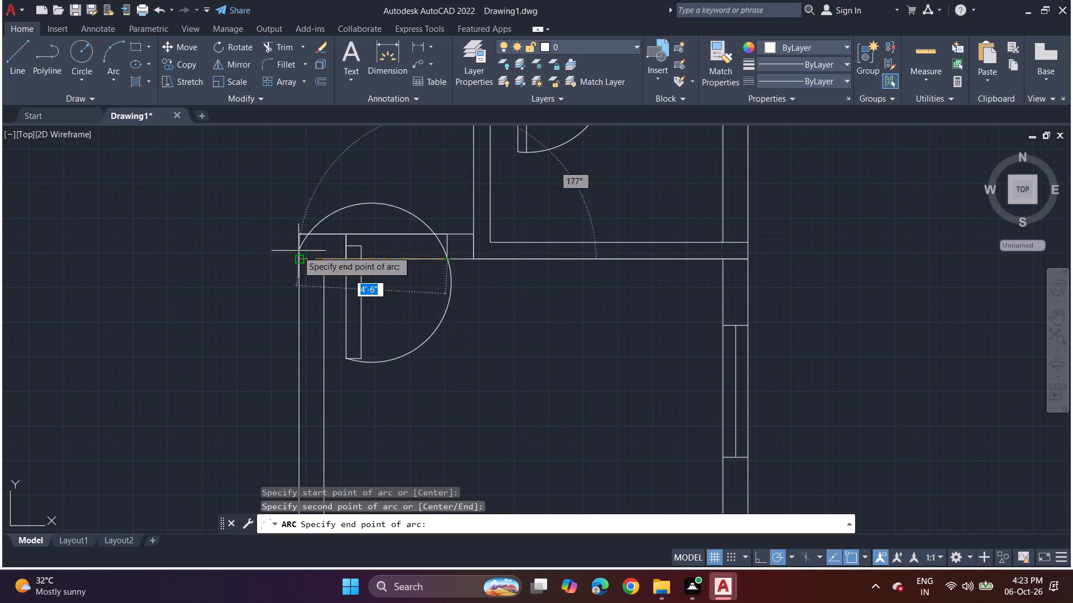
pyautogui.click(409, 198)
# Trim the swing arc's portion above and within the wall, and the leaf's short bottom edge above the arc.
pyautogui.click(280, 39)
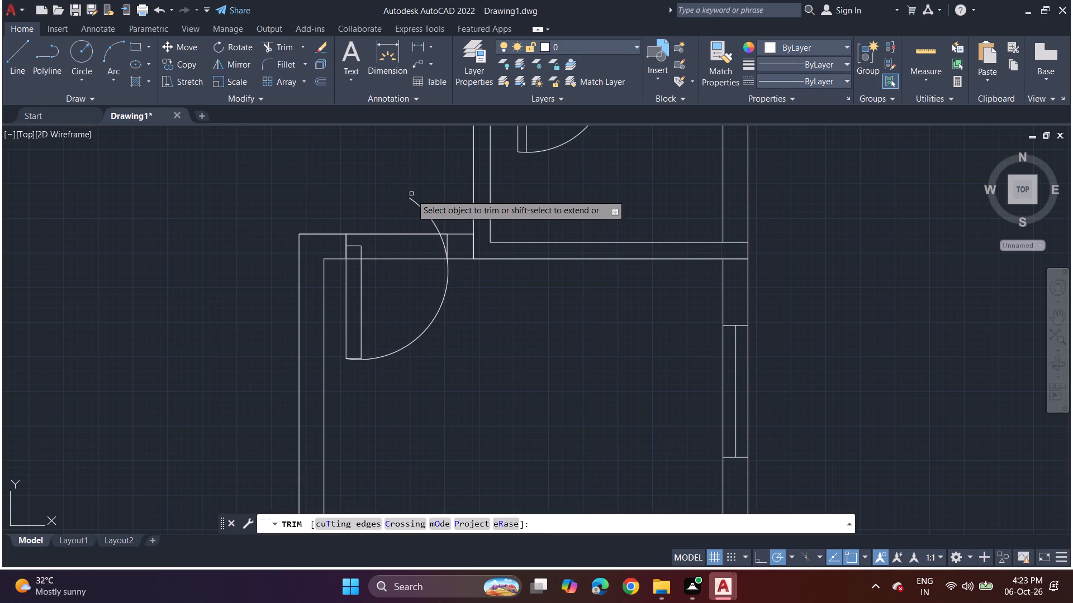
pyautogui.click(411, 197)
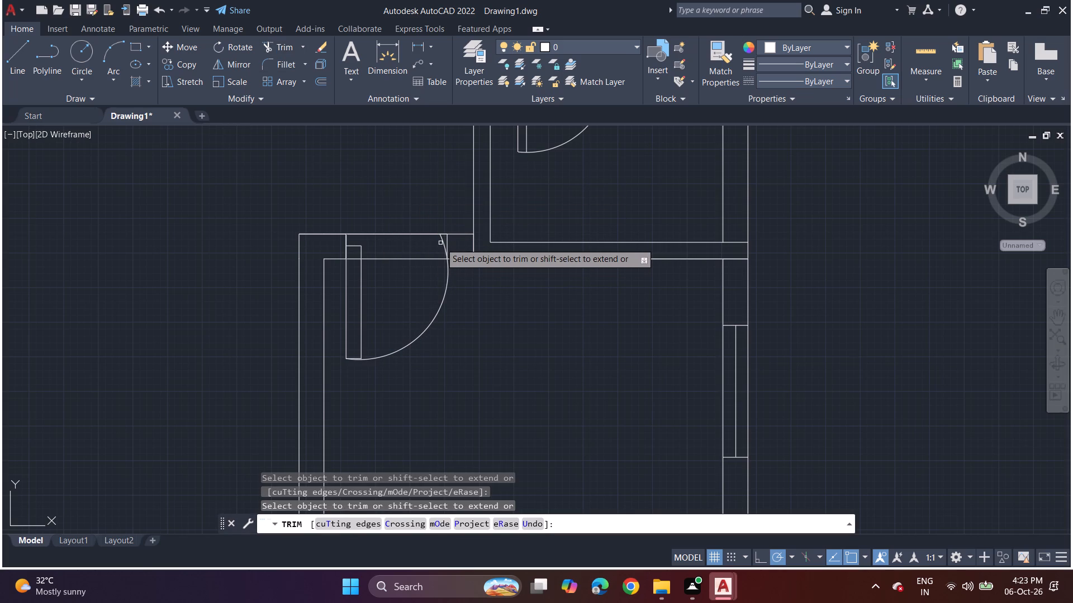
pyautogui.click(443, 241)
pyautogui.scroll(2, 340, 362)
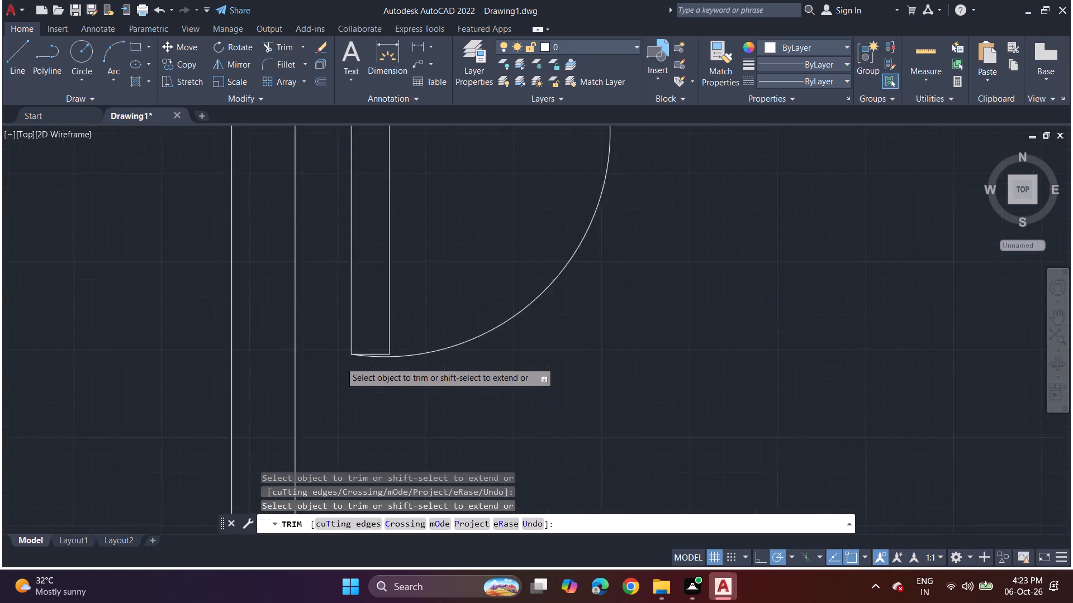
pyautogui.scroll(4, 340, 362)
pyautogui.moveTo(449, 339); pyautogui.dragTo(449, 323)
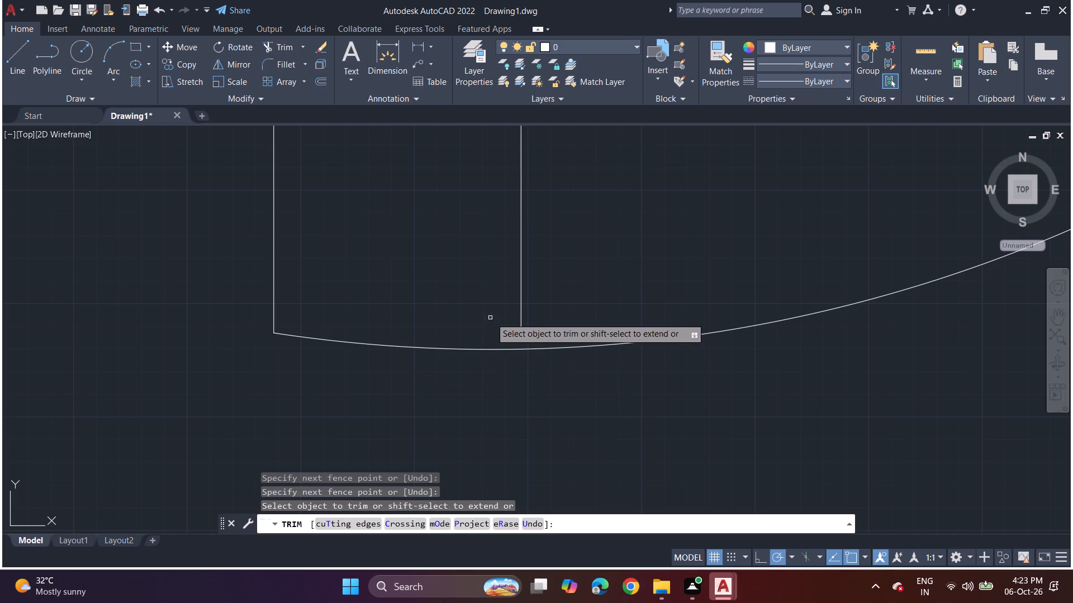
# Trim both faces of the lower-right room's upper wall between the door leaf and the right jamb.
pyautogui.scroll(-6, 549, 278)
pyautogui.moveTo(554, 257); pyautogui.dragTo(415, 333, button='middle')
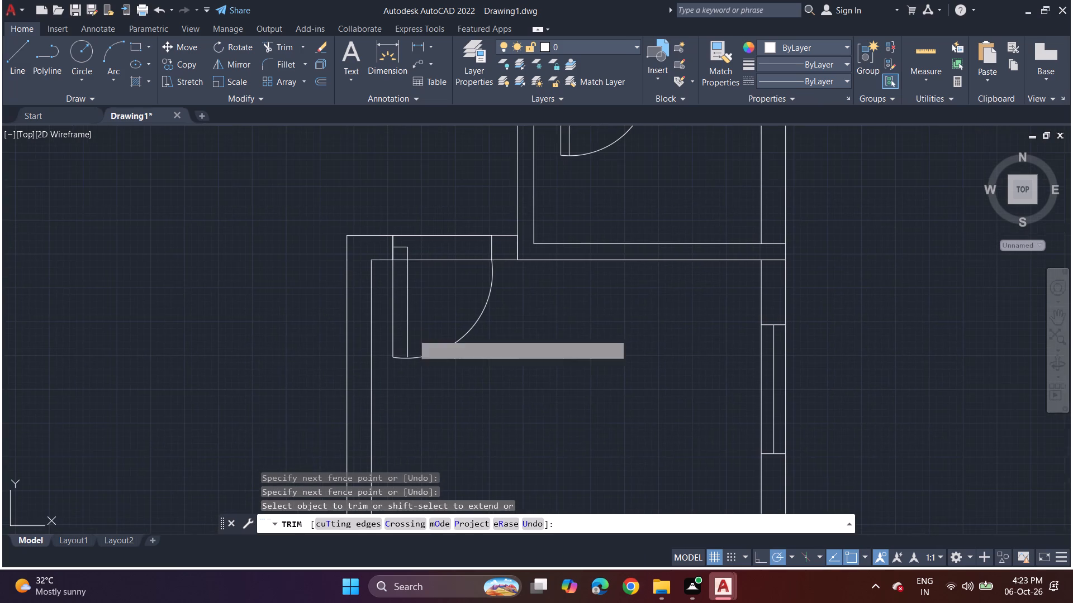
pyautogui.moveTo(452, 214); pyautogui.dragTo(451, 269)
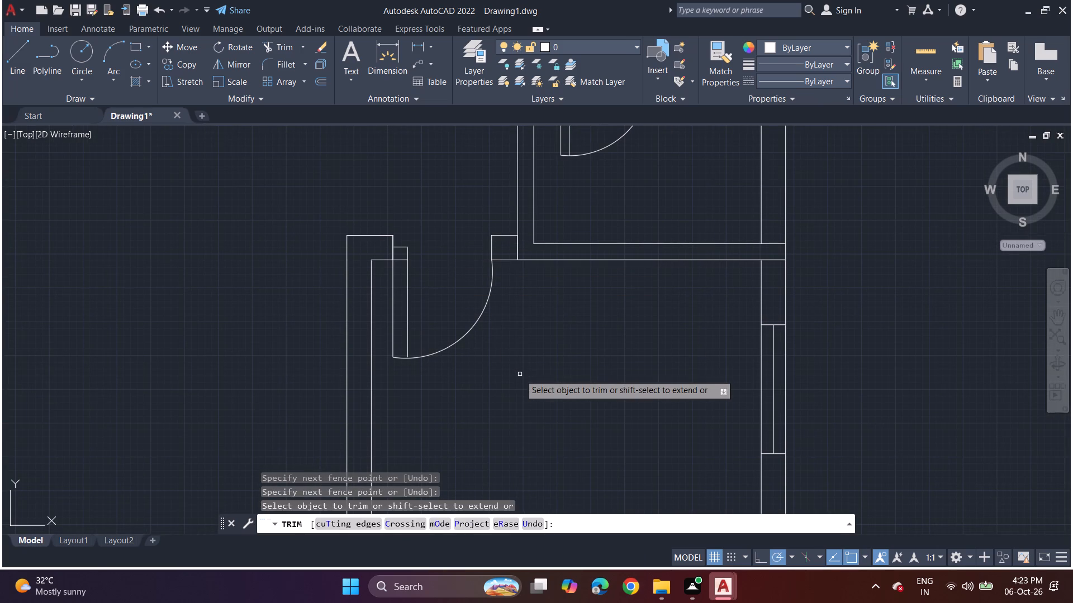
# Trim away the right and top edges of the lower-right room's door leaf and the short wall-face piece beside the left jamb.
pyautogui.scroll(-3, 519, 376)
pyautogui.moveTo(476, 396); pyautogui.dragTo(364, 384, button='middle')
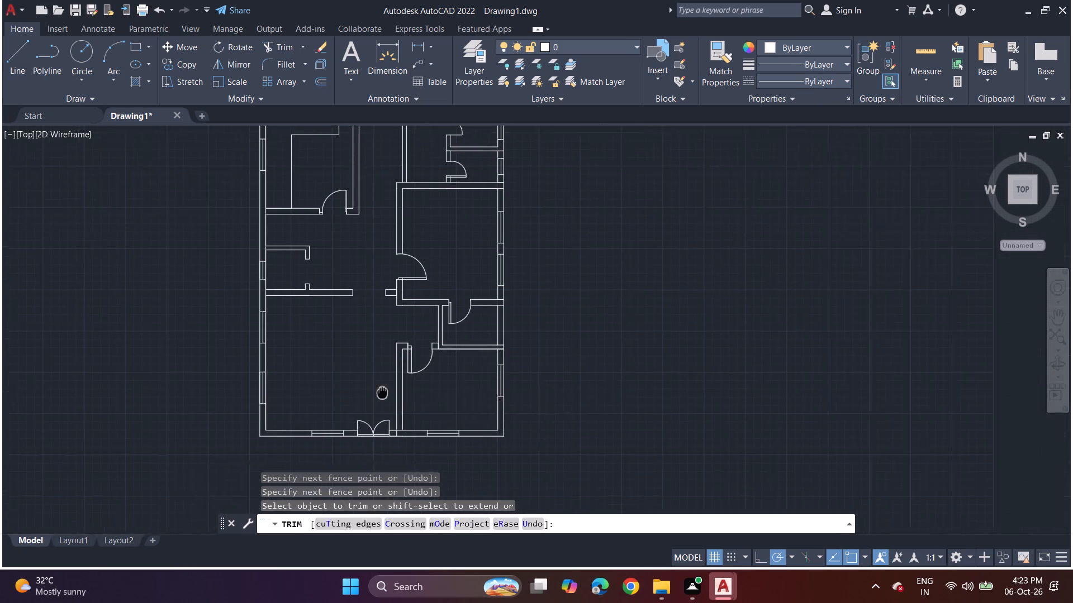
pyautogui.moveTo(364, 384); pyautogui.dragTo(361, 380, button='middle')
pyautogui.scroll(3, 388, 342)
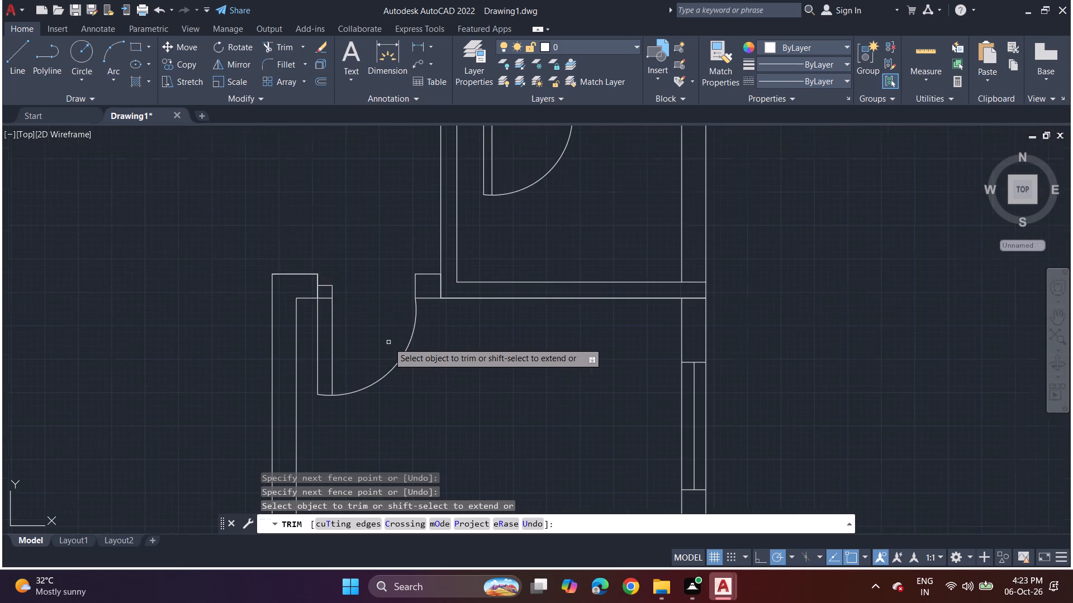
pyautogui.scroll(2, 375, 346)
pyautogui.moveTo(253, 354); pyautogui.dragTo(277, 352)
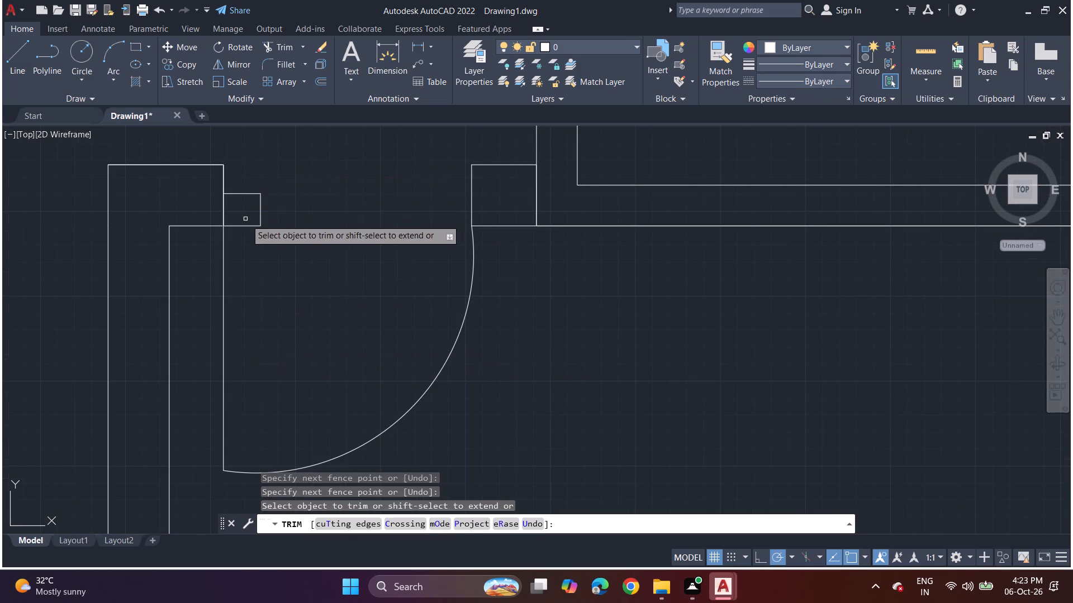
pyautogui.moveTo(254, 204); pyautogui.dragTo(281, 206)
pyautogui.moveTo(259, 192); pyautogui.dragTo(259, 200)
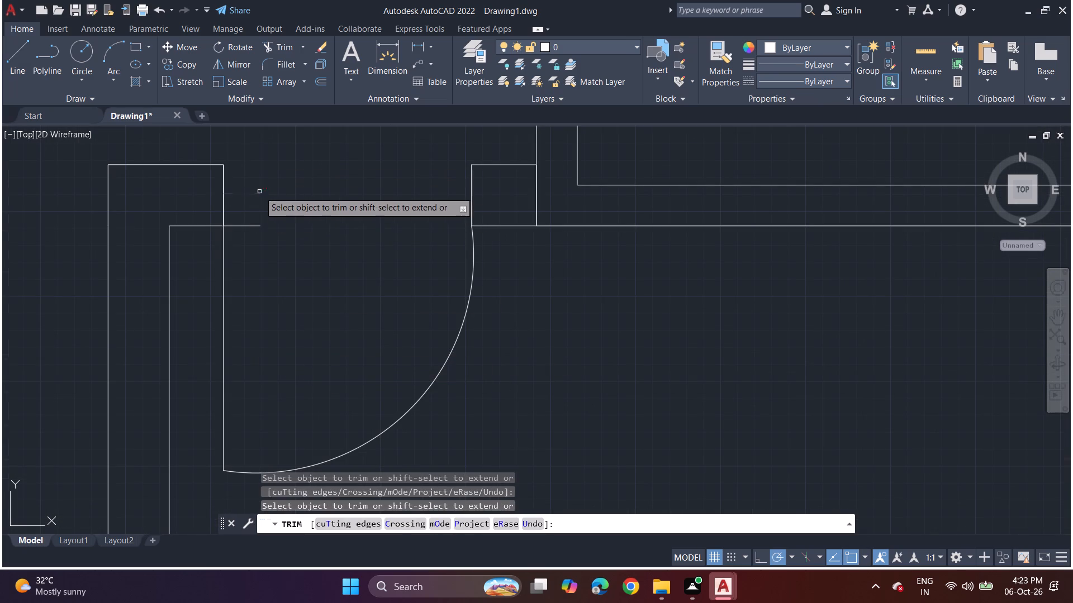
pyautogui.moveTo(259, 200); pyautogui.dragTo(259, 208)
pyautogui.moveTo(258, 210); pyautogui.dragTo(253, 228)
pyautogui.click(253, 229)
# Draw a narrower door leaf from the left jamb's lower end up to mid-wall thickness, across, and straight down to the swing arc.
pyautogui.moveTo(20, 45); pyautogui.dragTo(26, 48)
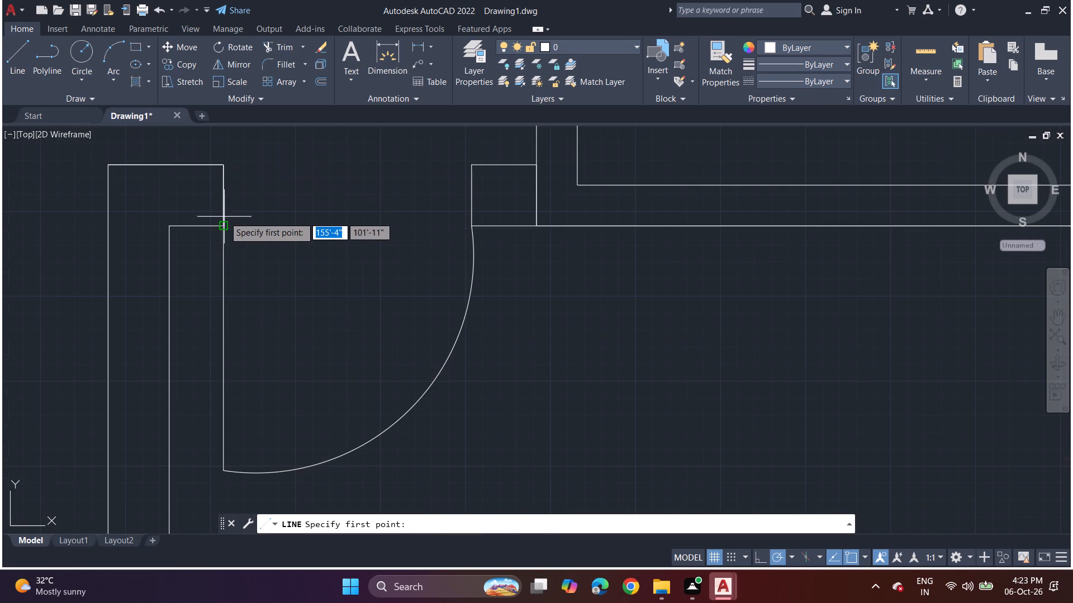
pyautogui.click(225, 227)
pyautogui.click(225, 203)
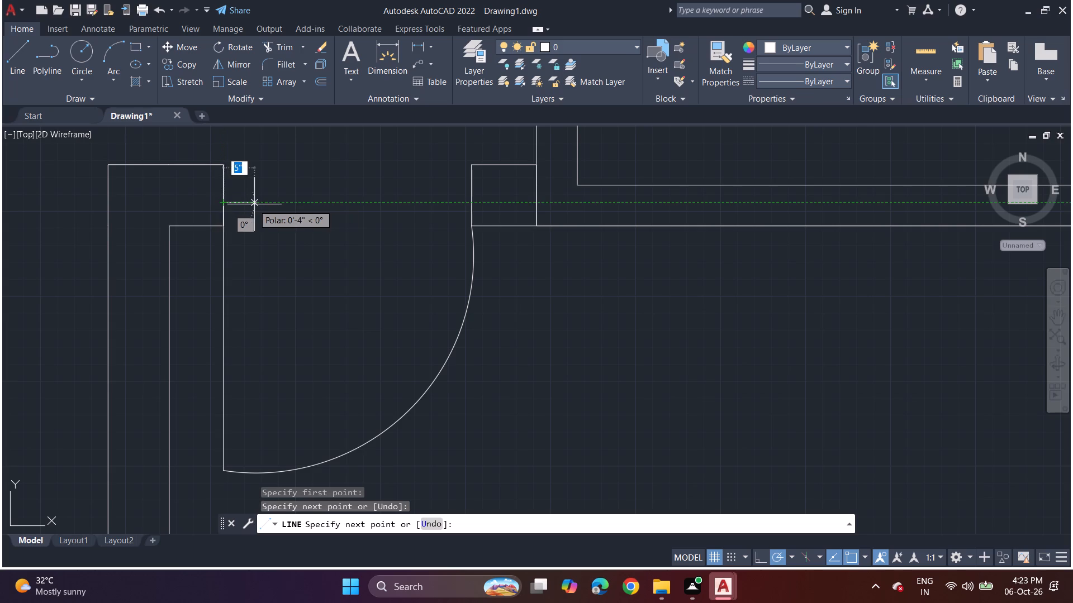
pyautogui.moveTo(240, 204); pyautogui.dragTo(237, 212)
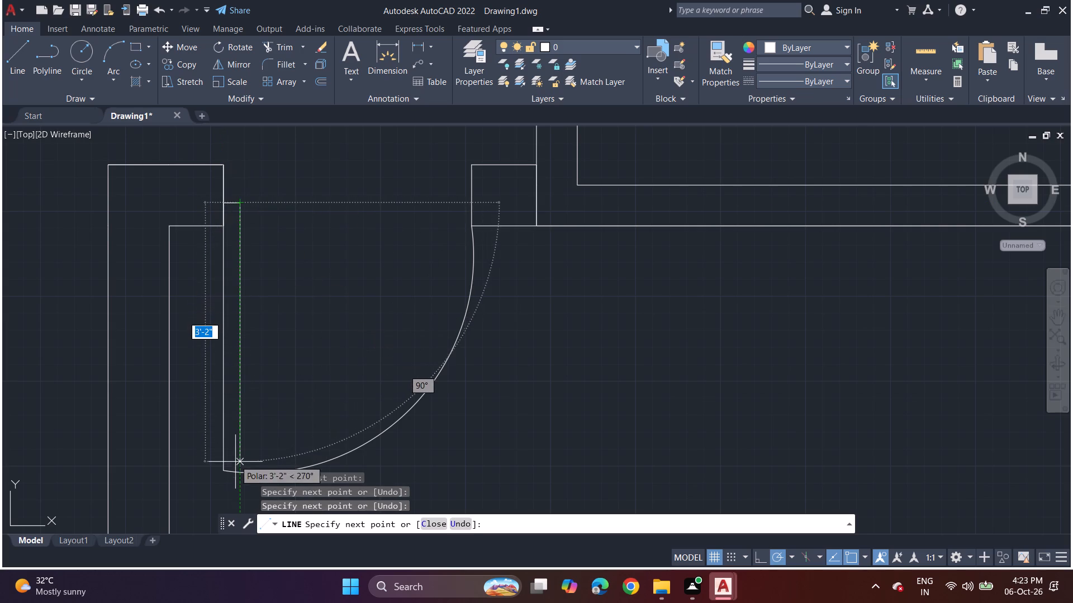
pyautogui.click(238, 476)
pyautogui.press('space')
# Draw a 9'10" line straight down from the lower-right outer corner of the house.
pyautogui.scroll(-3, 299, 358)
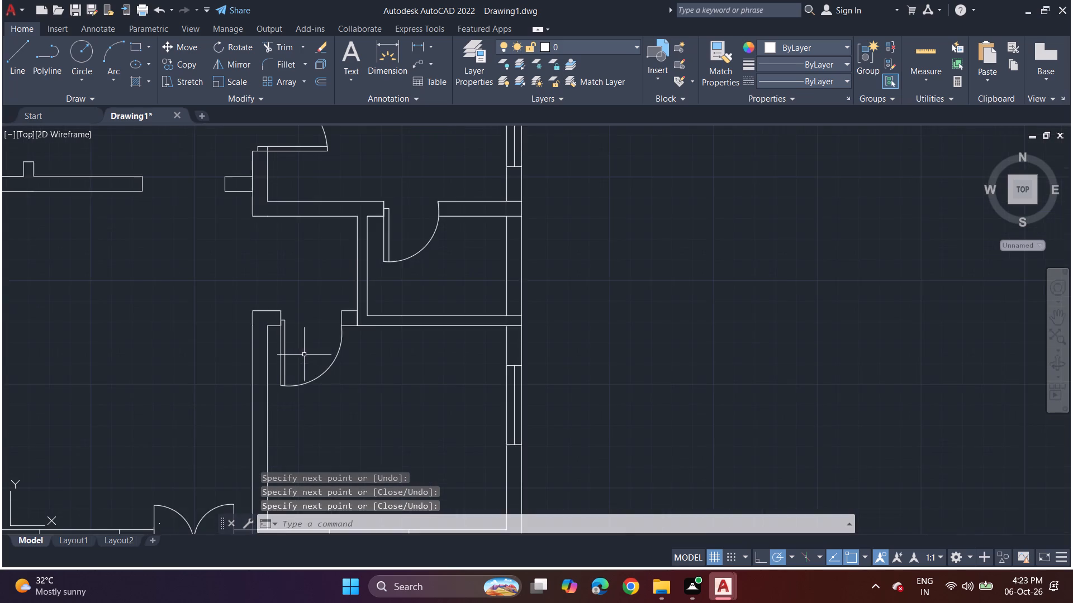
pyautogui.scroll(-2, 340, 286)
pyautogui.moveTo(330, 298); pyautogui.dragTo(374, 381, button='middle')
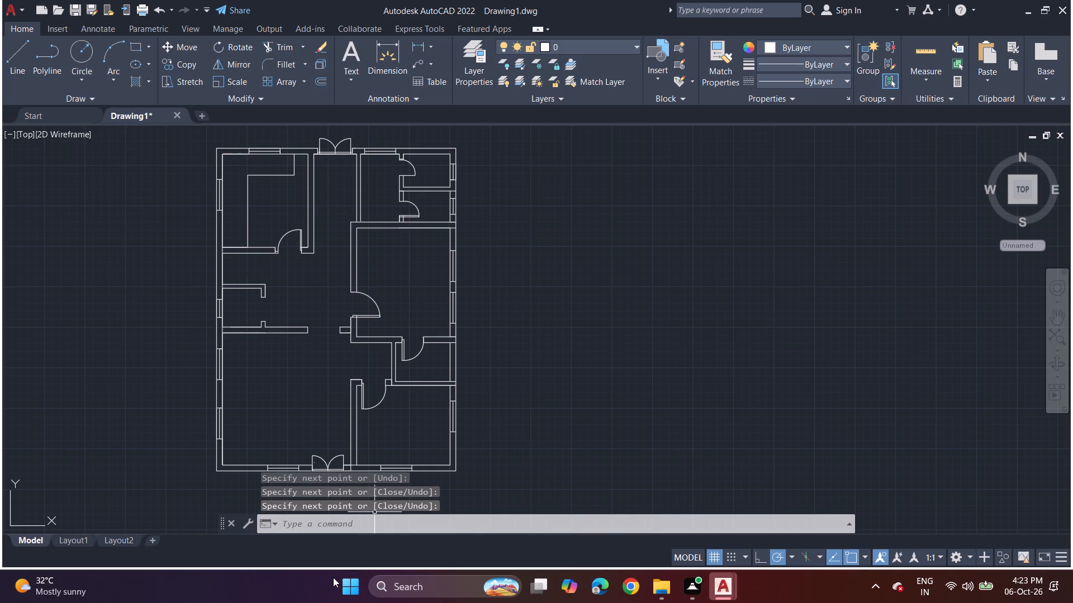
pyautogui.moveTo(398, 416); pyautogui.dragTo(420, 317, button='middle')
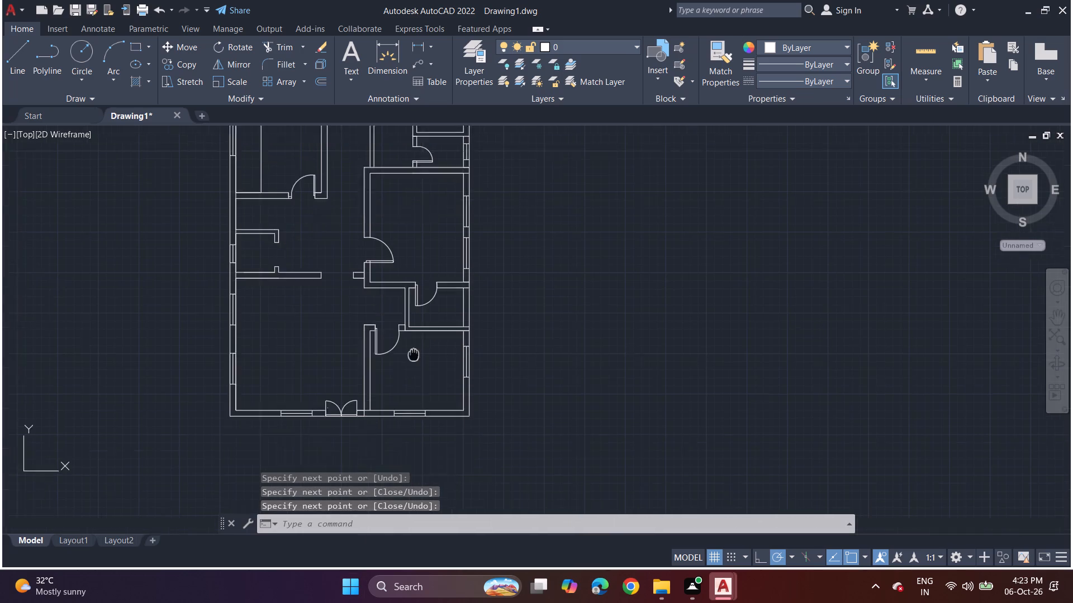
pyautogui.moveTo(420, 317); pyautogui.dragTo(429, 263, button='middle')
pyautogui.click(8, 50)
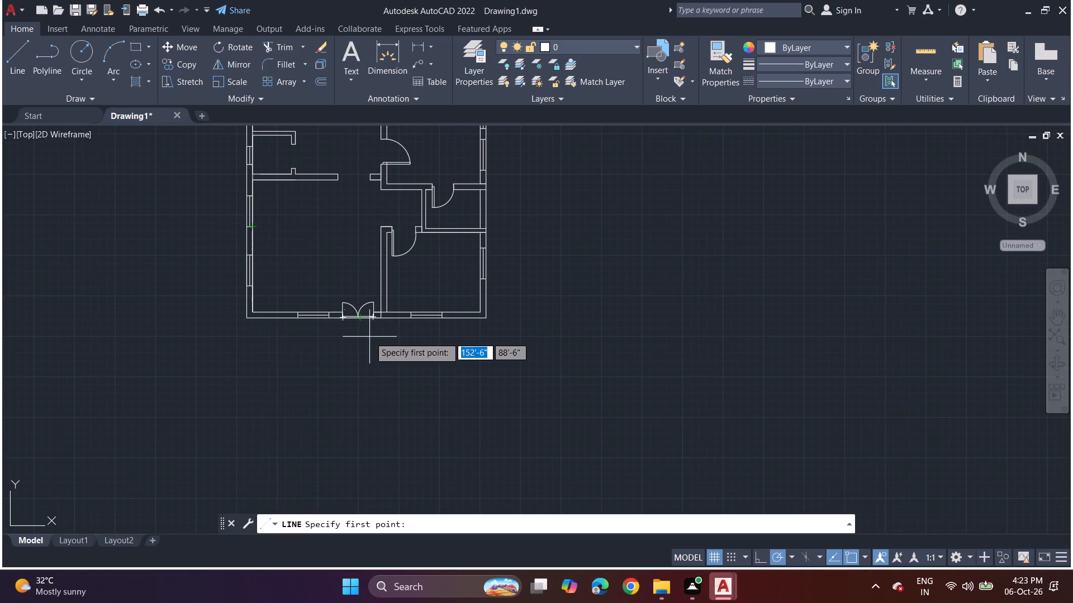
pyautogui.moveTo(490, 320); pyautogui.dragTo(487, 327)
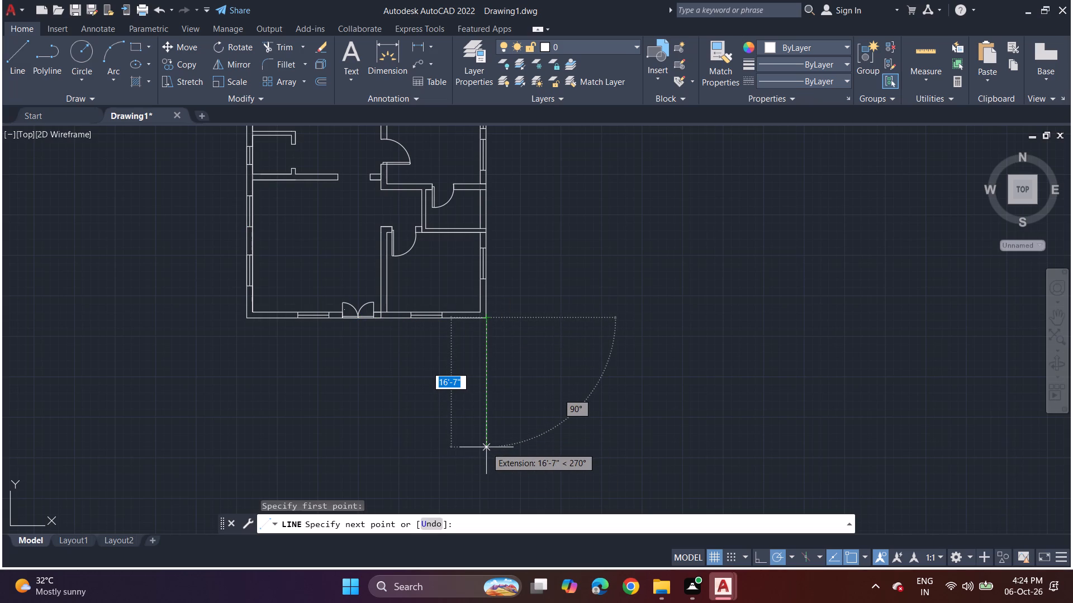
pyautogui.write("9'10")
pyautogui.press('Return')
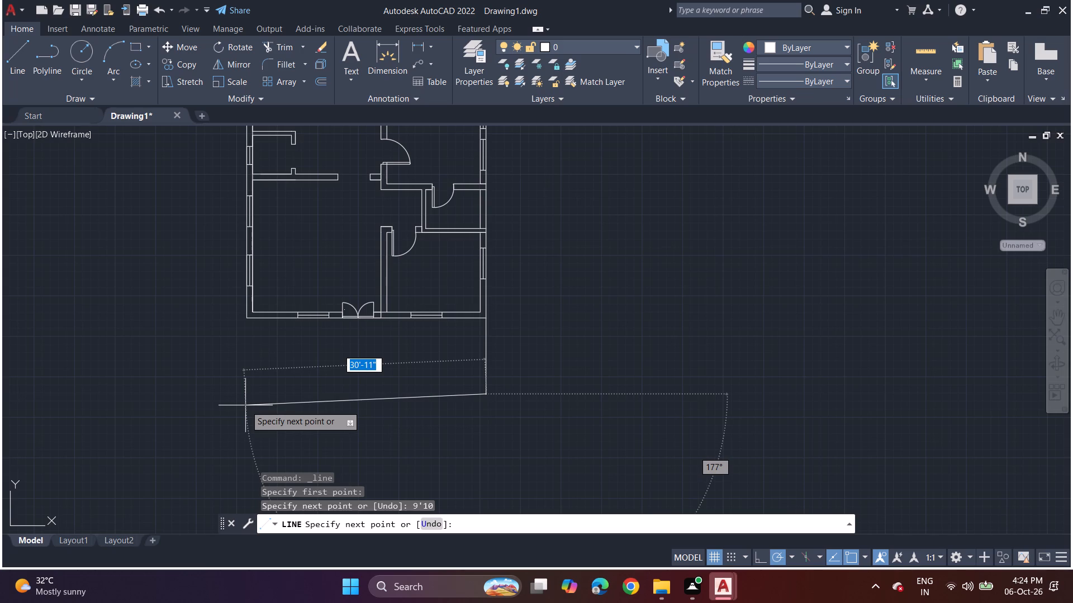
pyautogui.press('space')
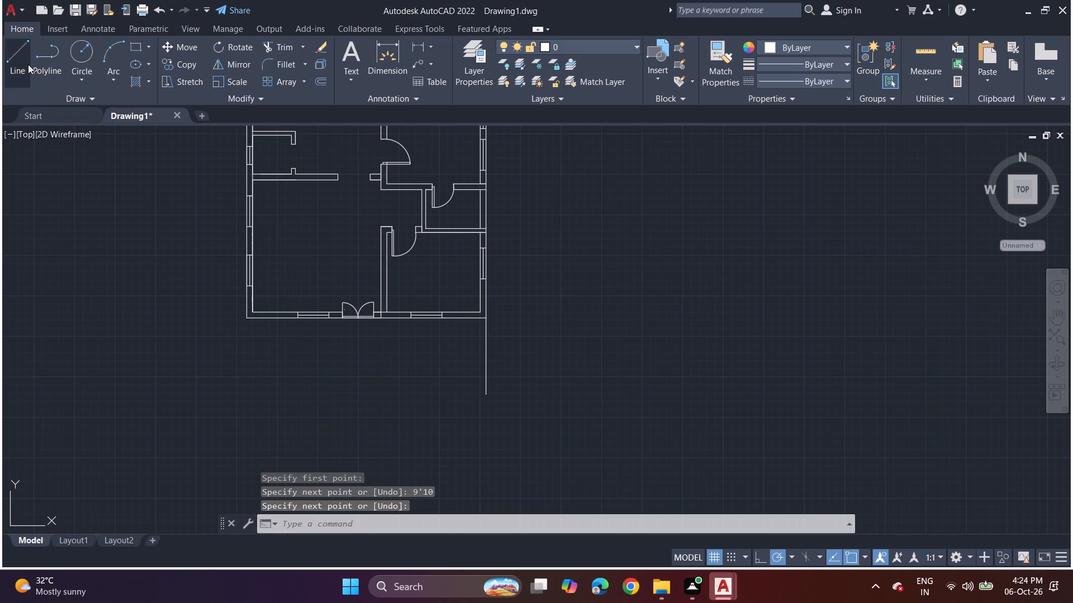
# Draw a 9'10" line straight down from the lower-left outer corner of the house.
pyautogui.click(28, 60)
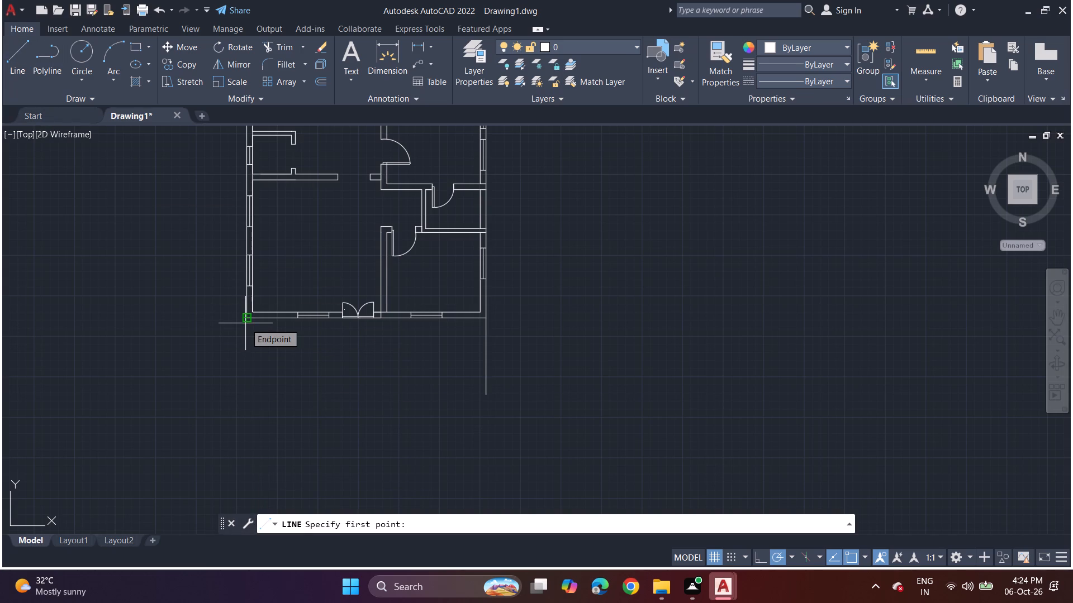
pyautogui.click(249, 319)
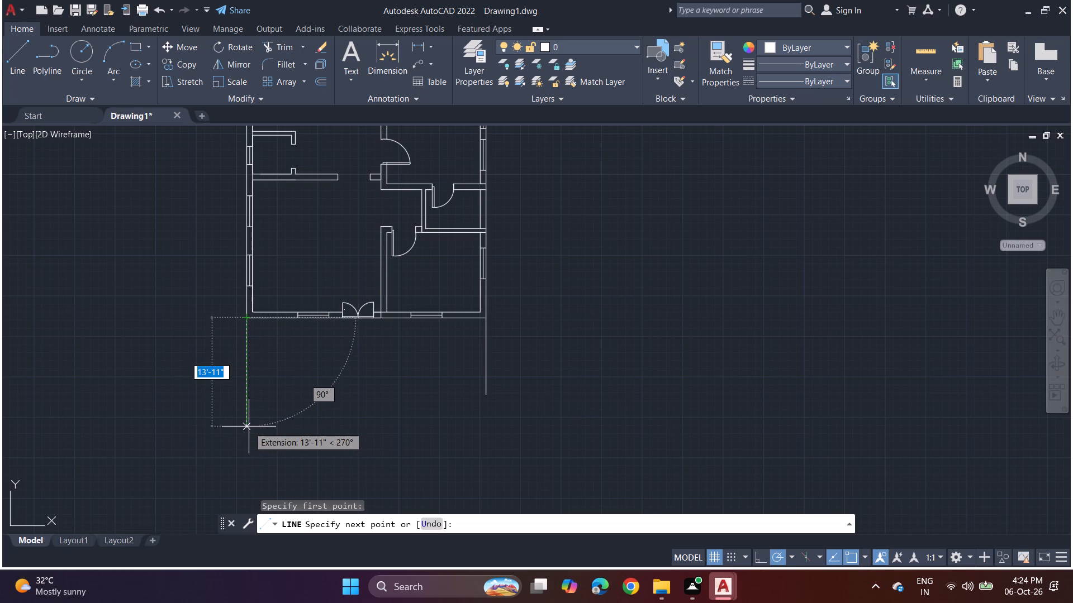
pyautogui.write("9'10")
pyautogui.press('Return')
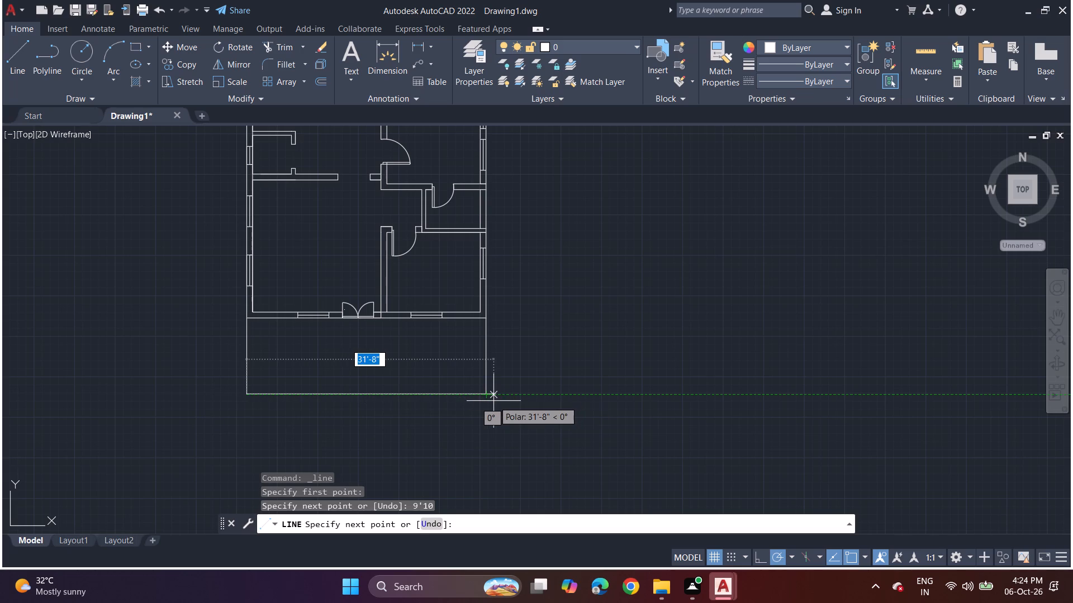
pyautogui.press('space')
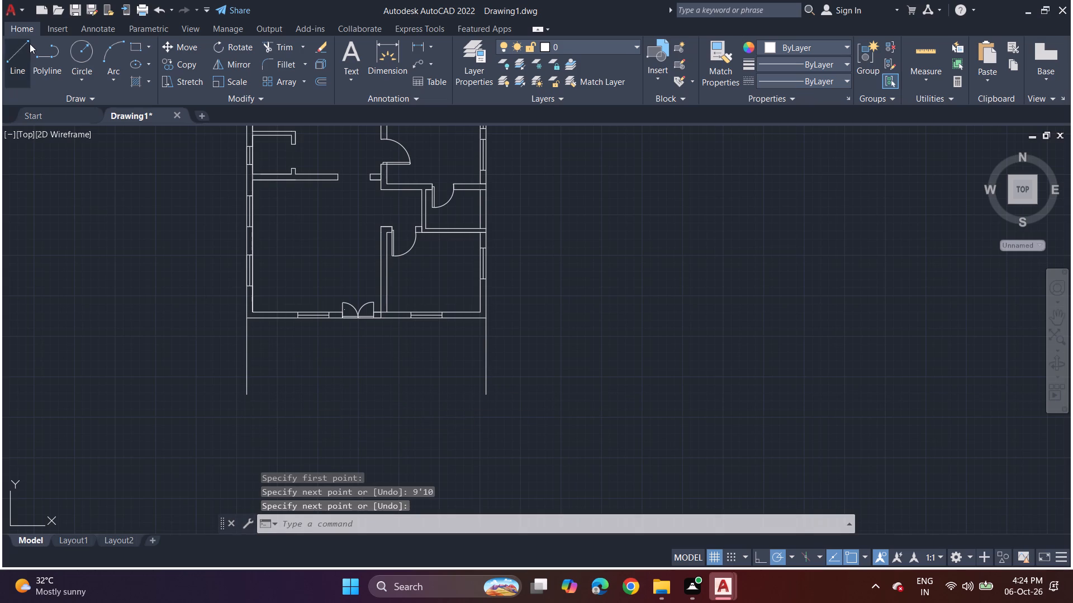
# Draw a line 9" inward along the bottom wall from the lower-right outer corner, continuing down parallel to the outer extension line.
pyautogui.click(24, 46)
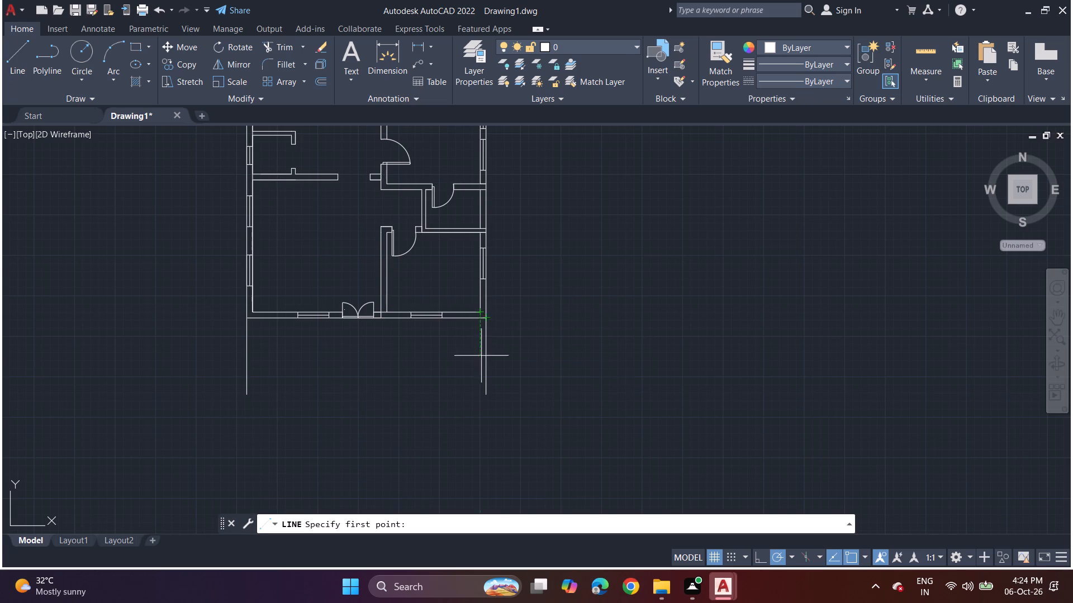
pyautogui.click(485, 319)
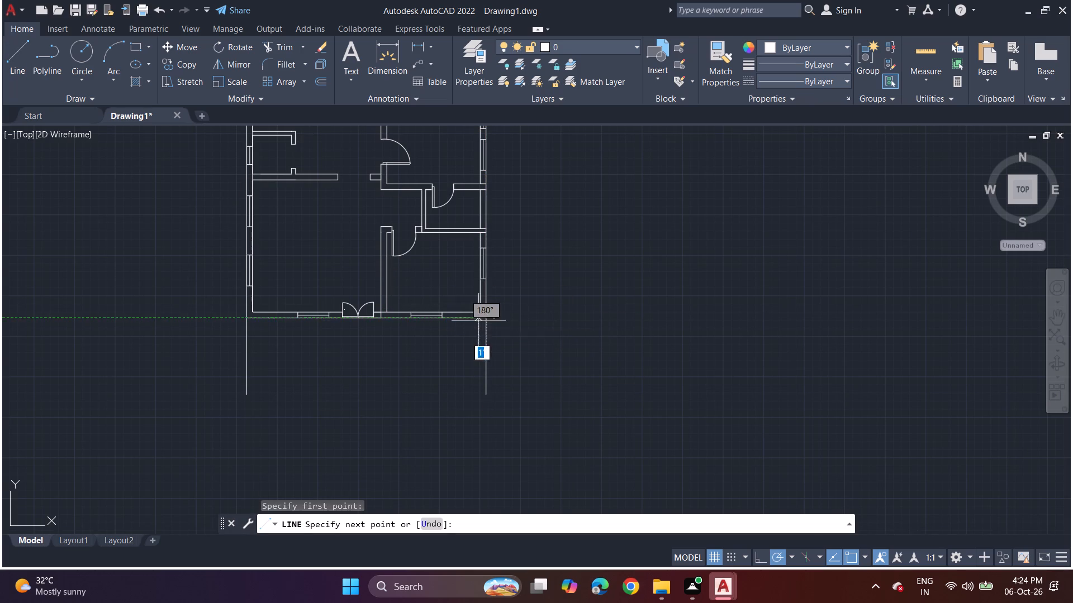
pyautogui.scroll(4, 476, 322)
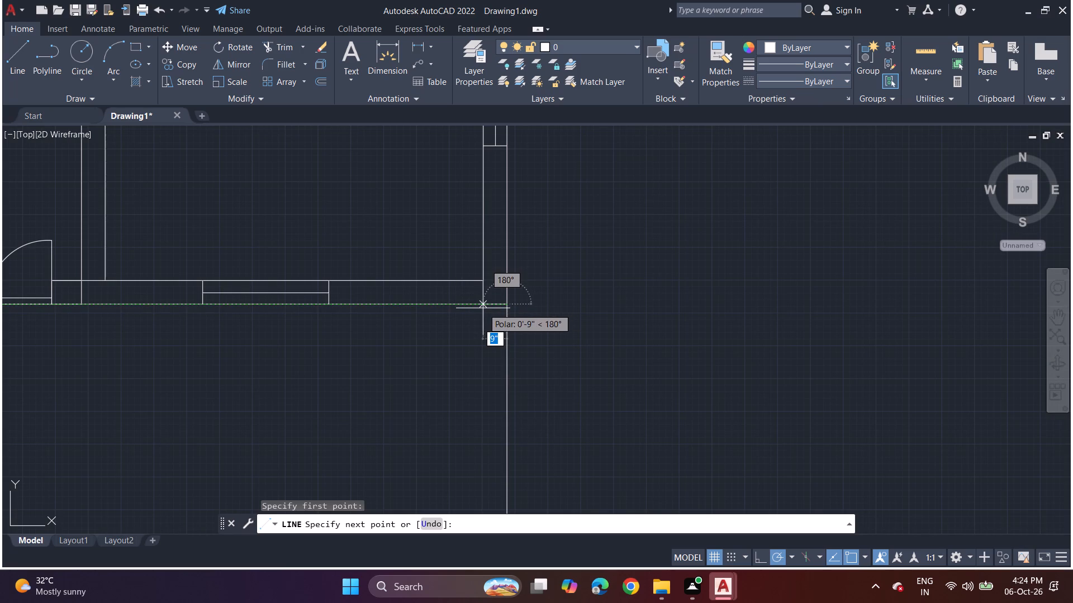
pyautogui.click(483, 308)
pyautogui.scroll(-2, 471, 422)
pyautogui.moveTo(471, 422); pyautogui.dragTo(479, 314, button='middle')
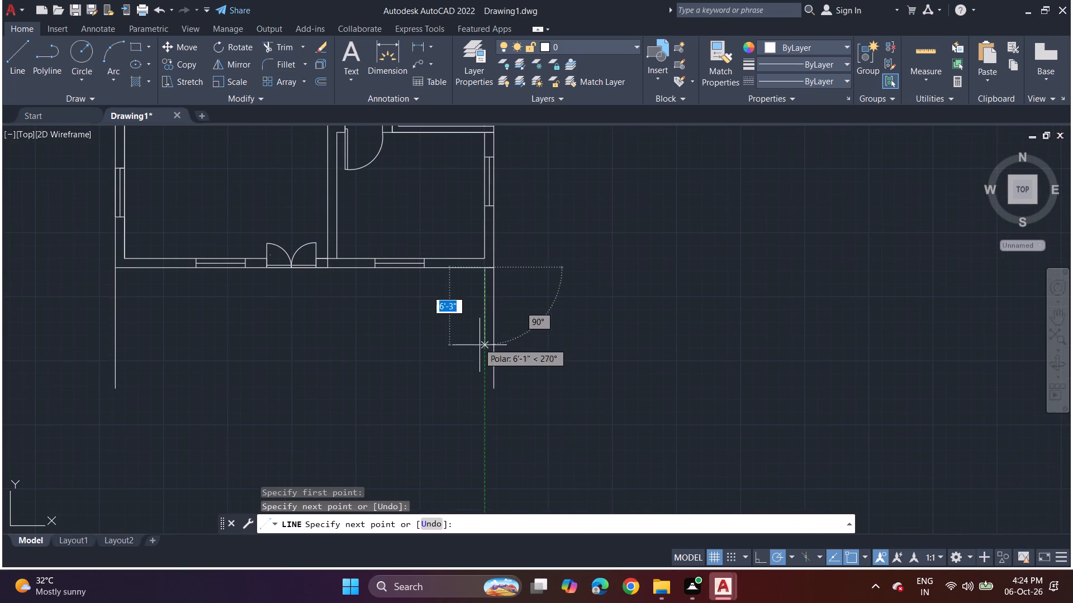
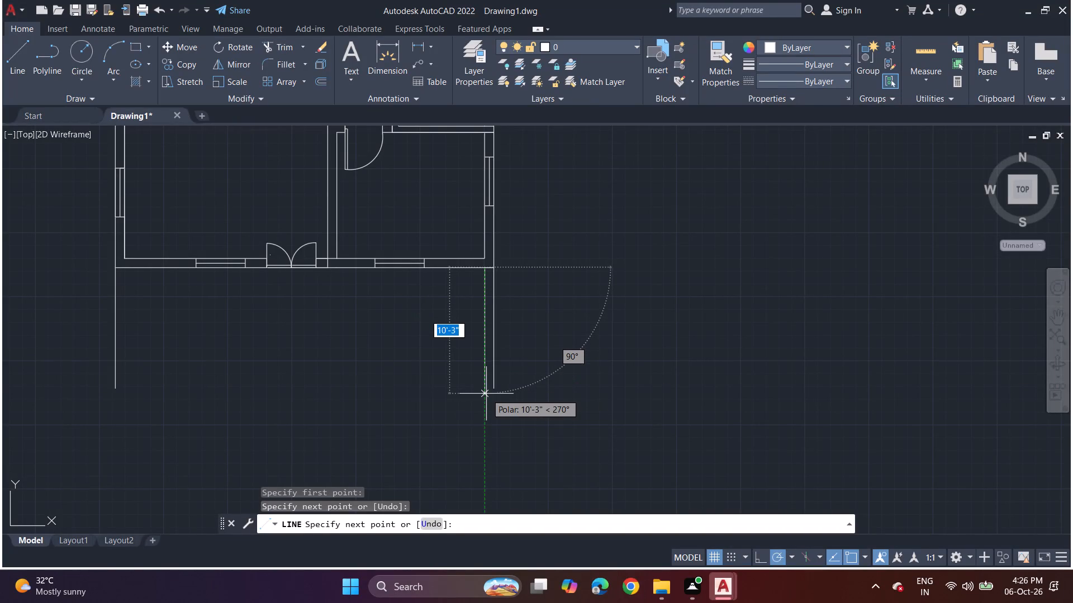
# Finish the inner parallel line 9'10" downward and join its end across to the lower end of the outer extension line.
pyautogui.write("9'10")
pyautogui.press('Return')
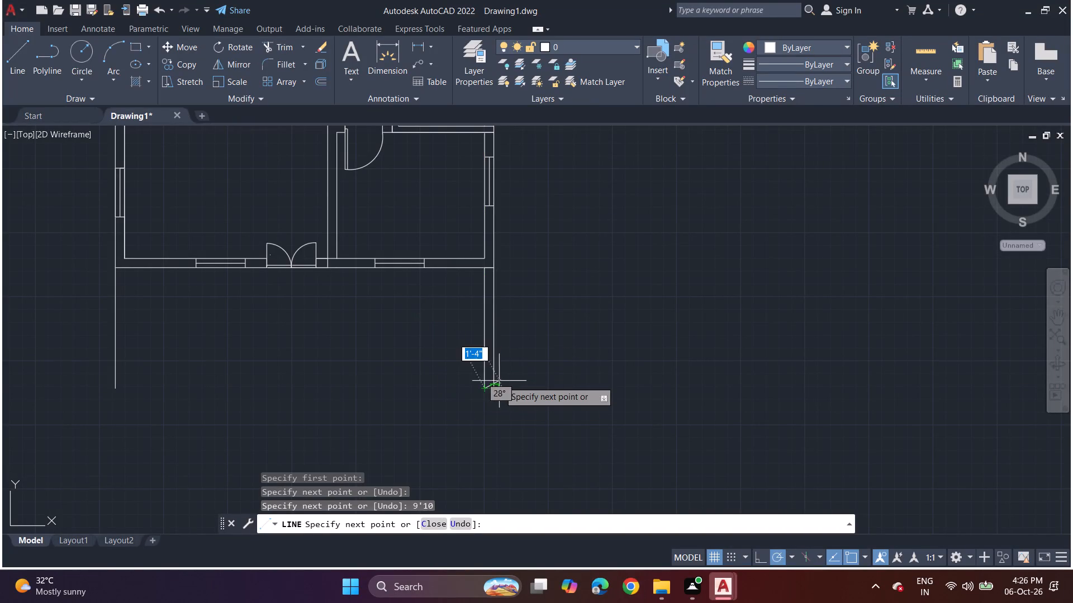
pyautogui.click(495, 388)
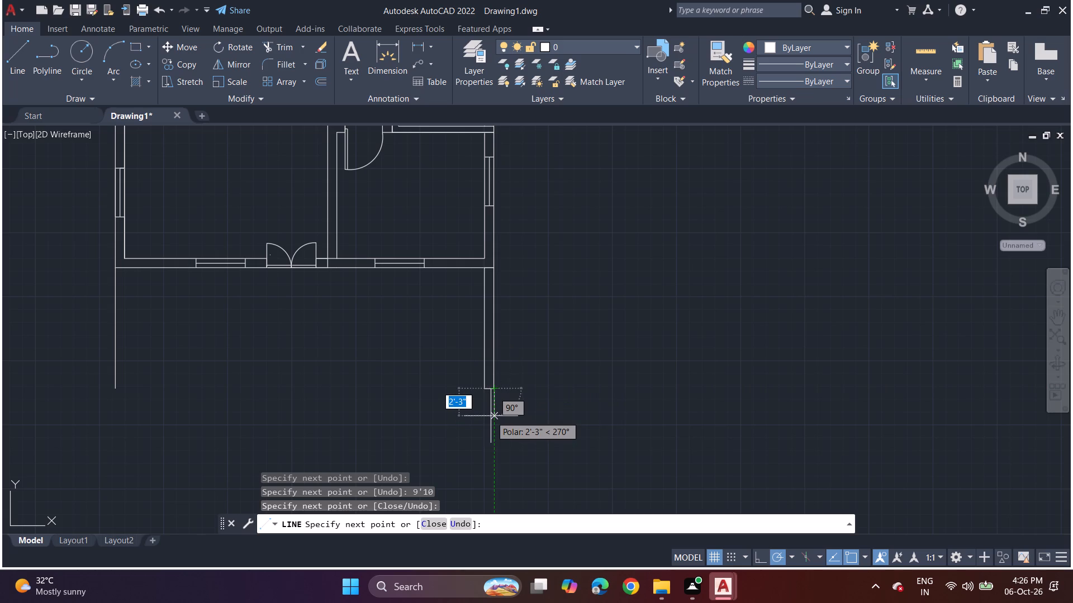
# Continue the outline 9" down, 30'-9" across to below the left extension line, and up to that line's end.
pyautogui.press('9')
pyautogui.press('Return')
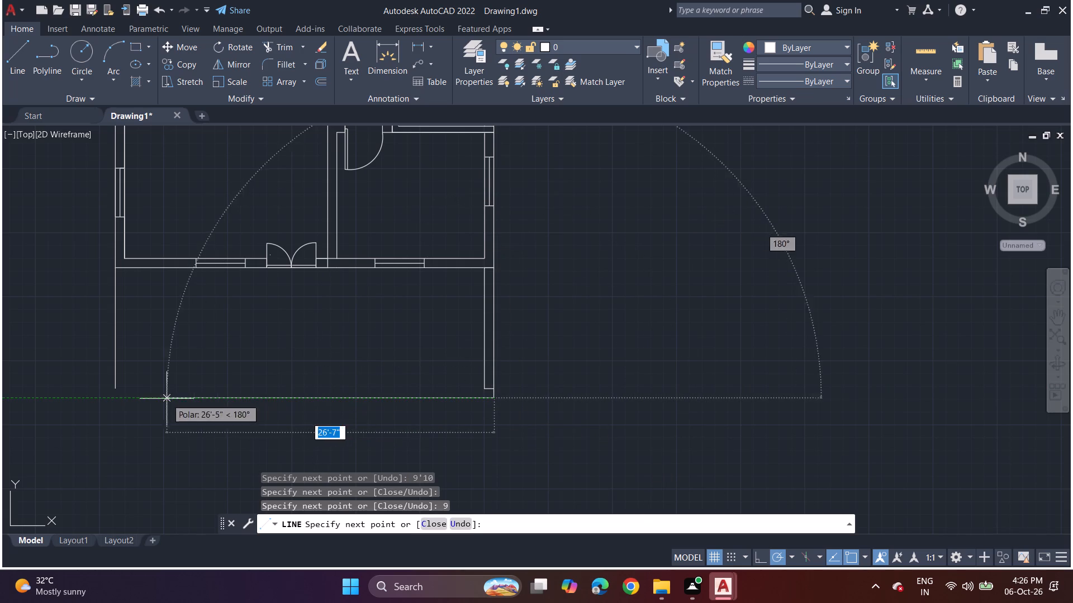
pyautogui.click(113, 398)
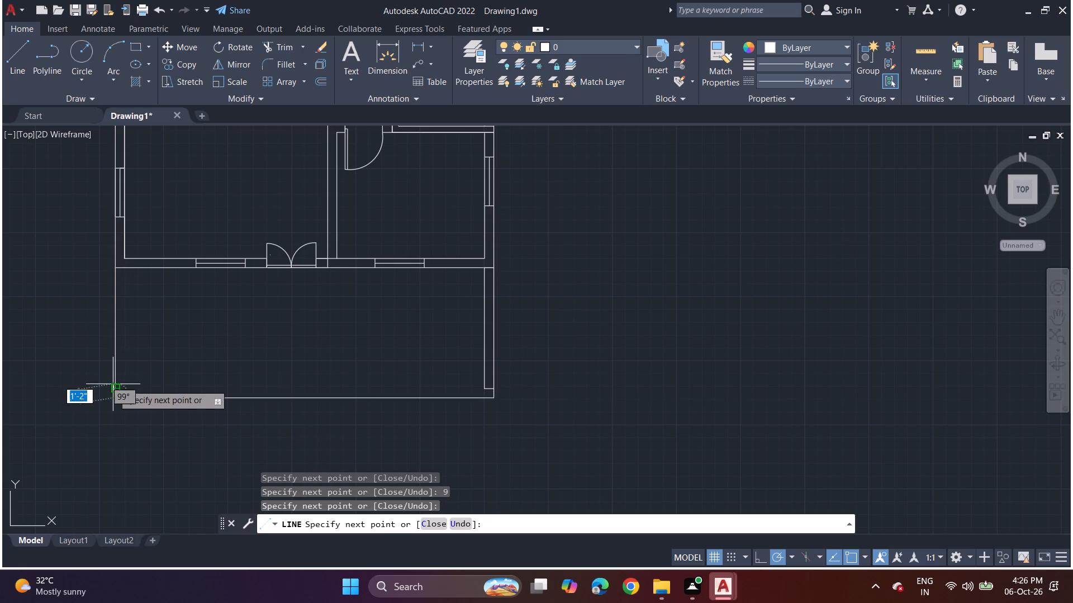
pyautogui.click(113, 384)
pyautogui.press('space')
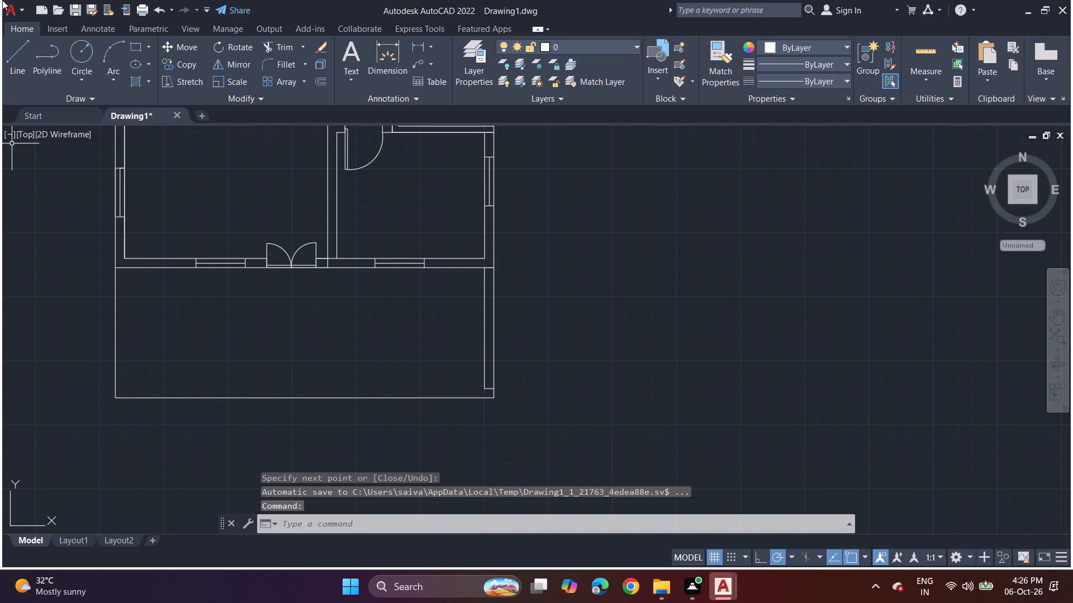
# Draw the front wall's inner line 12' left from the right wall's inner corner, closing it down to the outer bottom line.
pyautogui.click(10, 54)
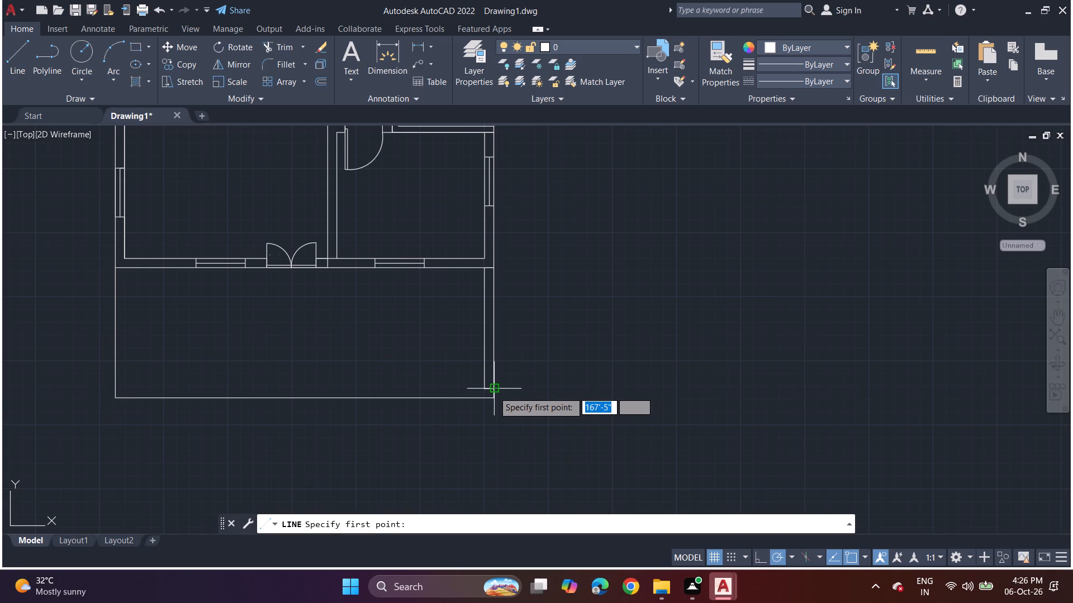
pyautogui.click(485, 391)
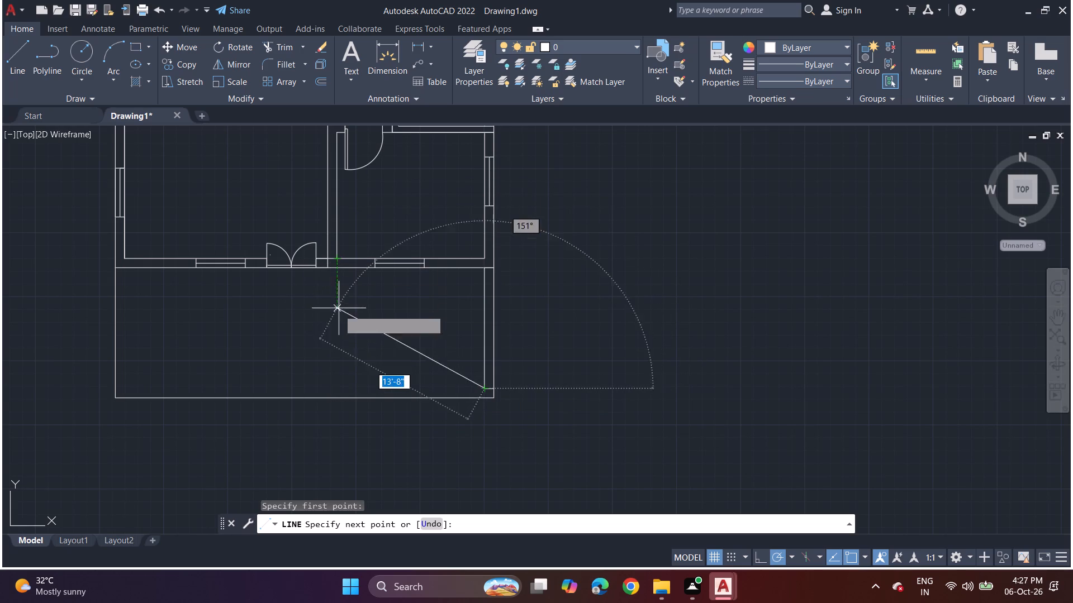
pyautogui.click(338, 391)
pyautogui.click(333, 395)
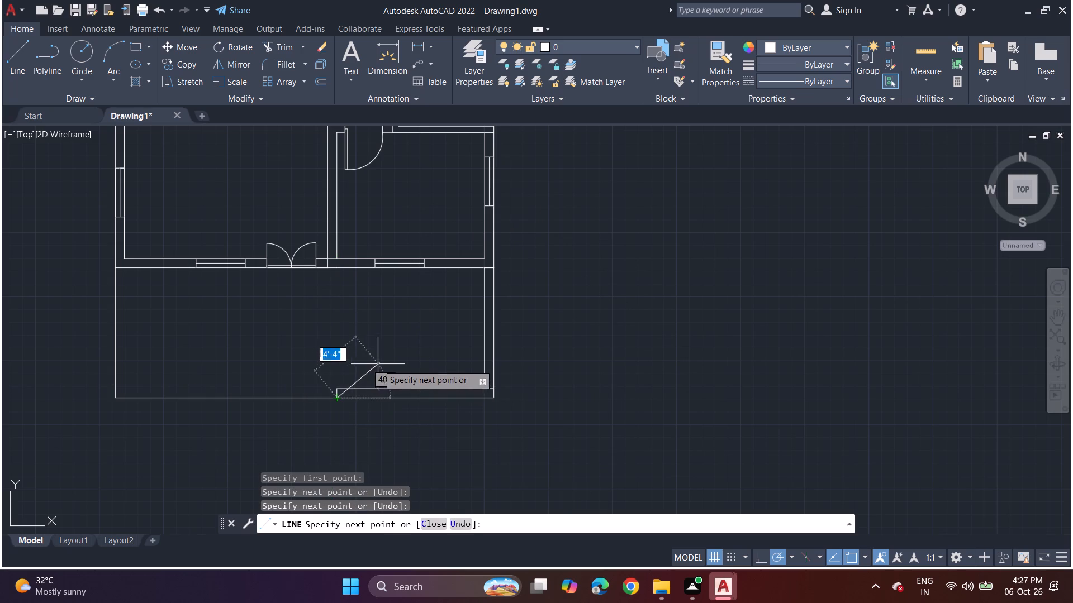
pyautogui.press('space')
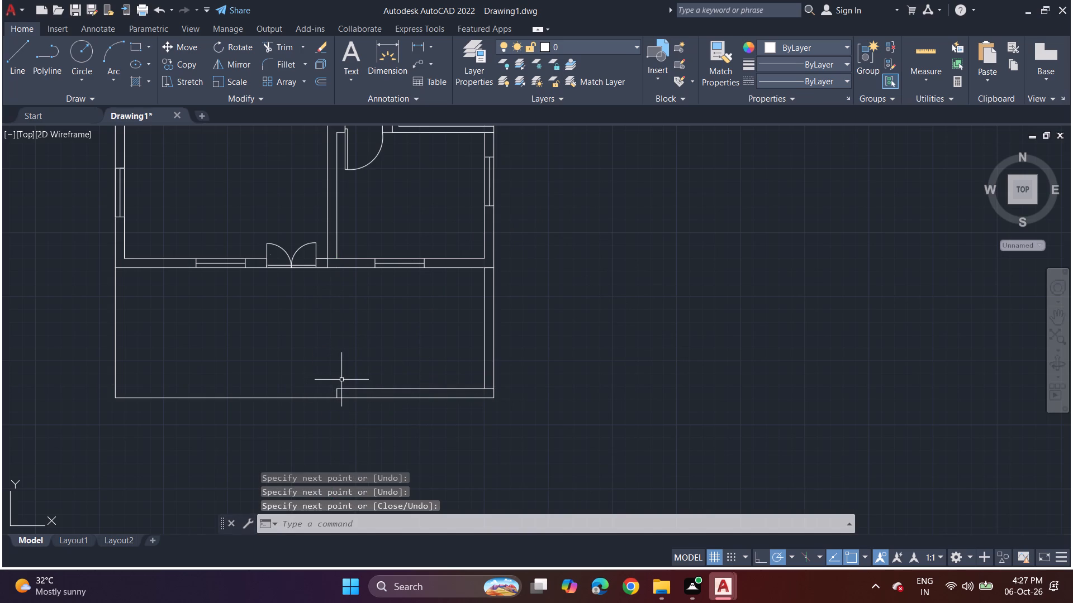
# Draw a line about 2'-8" left along the house's bottom wall from the inner corner, continuing straight down to the front wall's inner line.
pyautogui.click(16, 69)
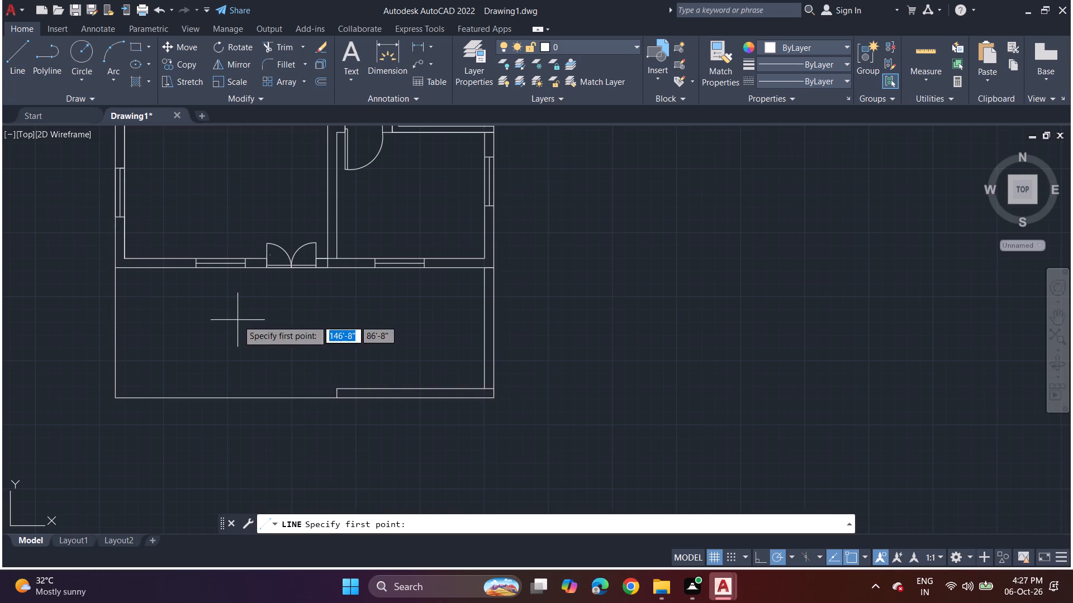
pyautogui.click(482, 271)
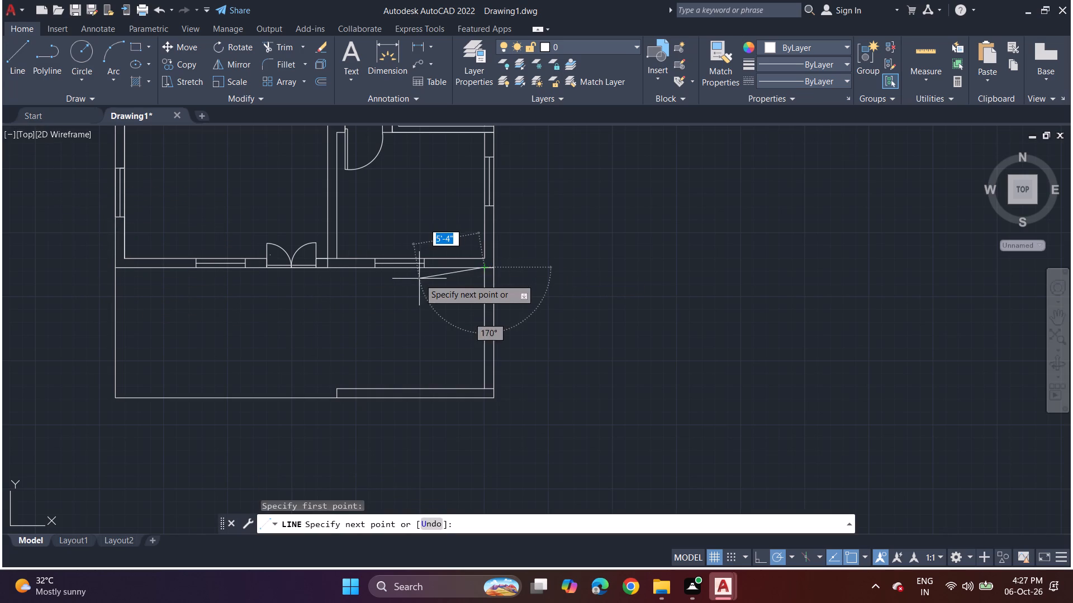
pyautogui.click(452, 265)
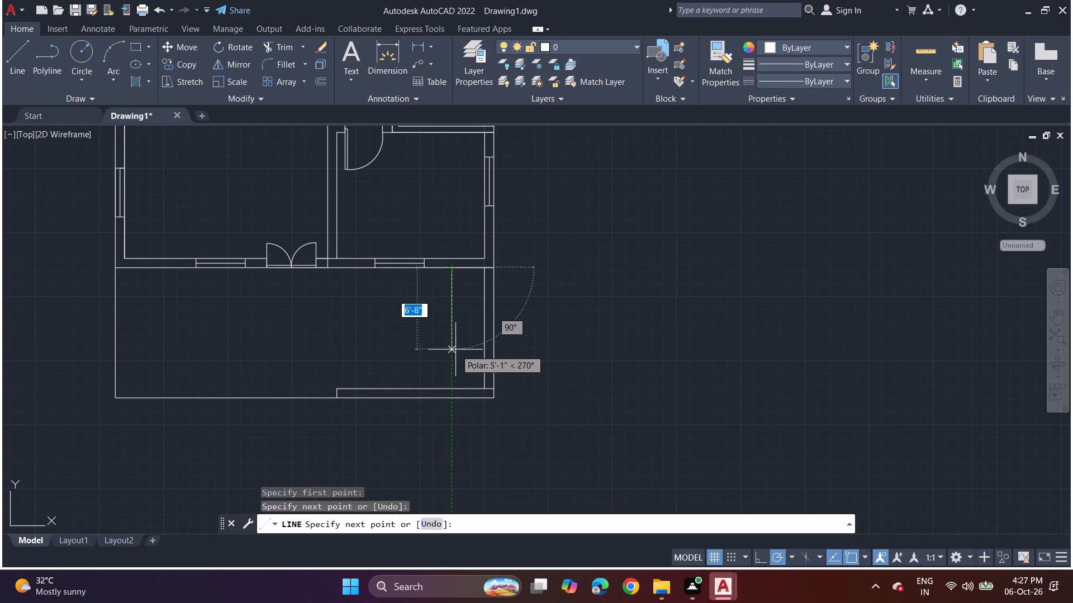
pyautogui.click(455, 392)
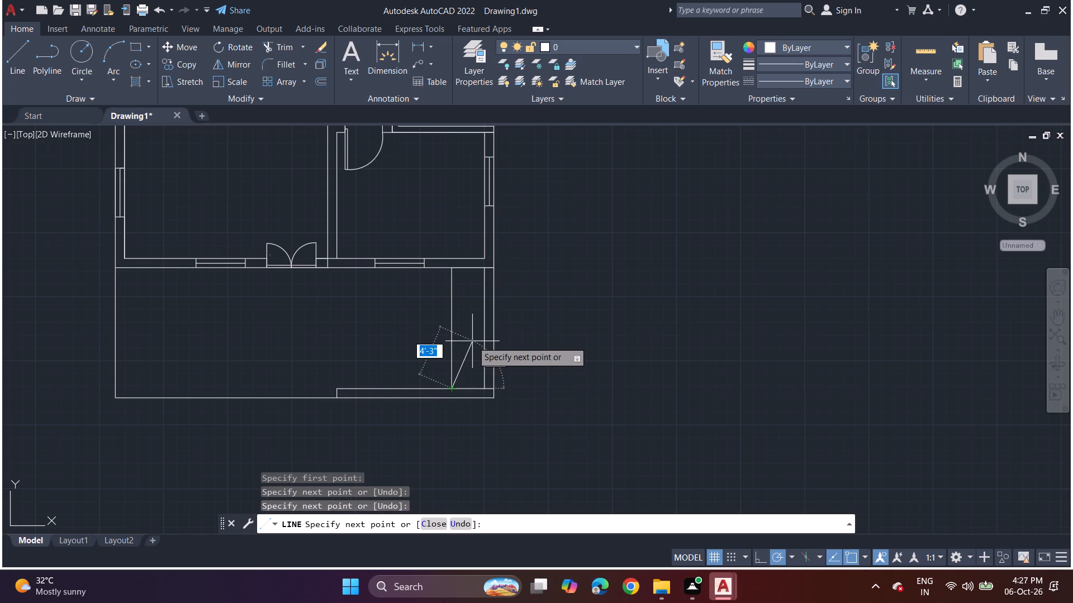
pyautogui.press('space')
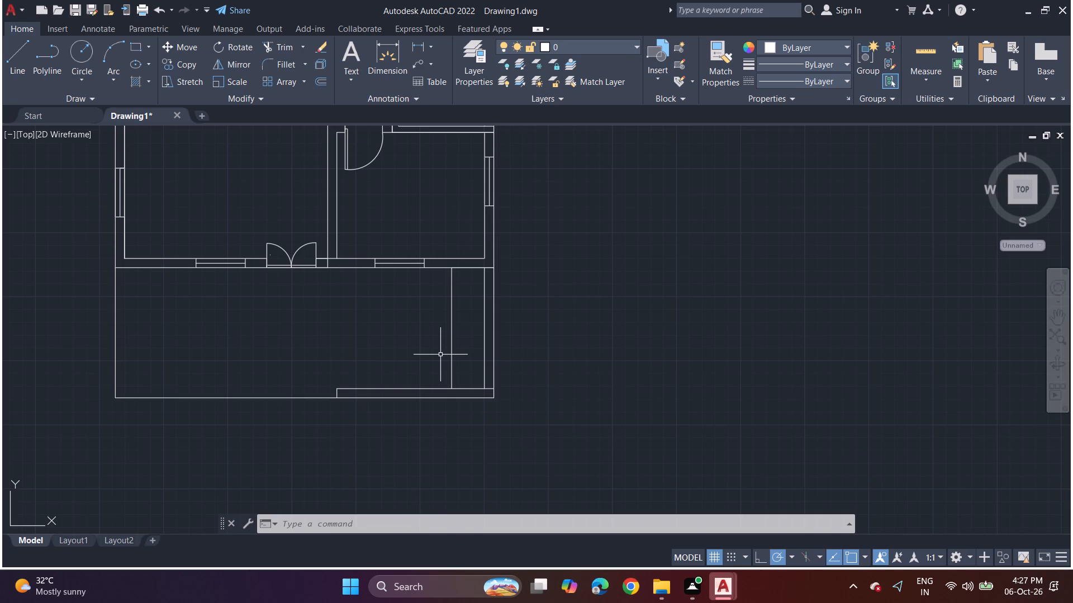
# Outline an upper rectangle from the new vertical line's top: partway down that line, about 8'-10" left, and up to the house's bottom wall.
pyautogui.click(20, 60)
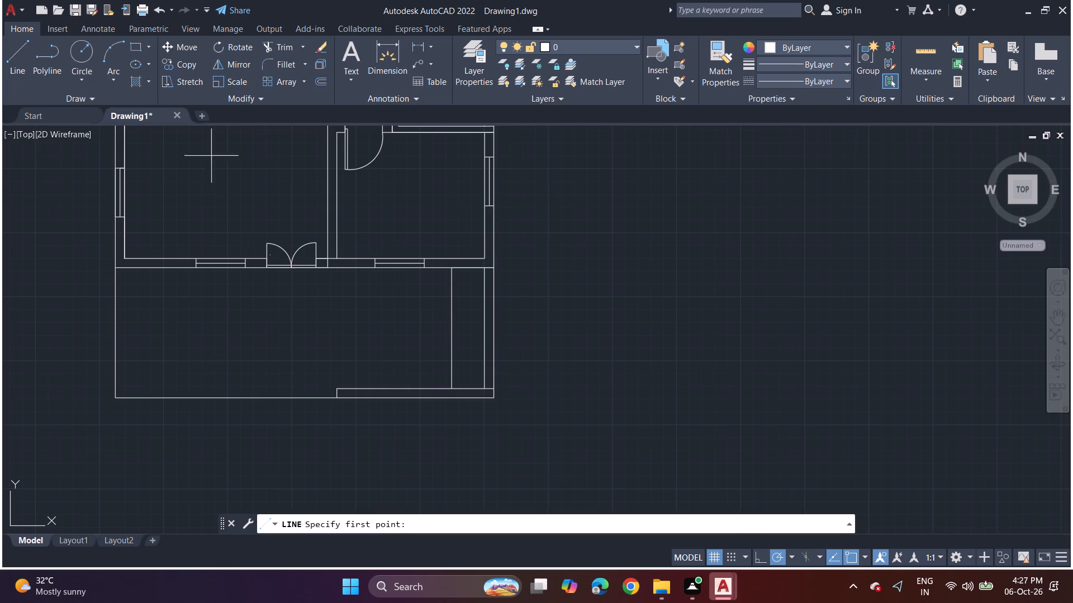
pyautogui.click(450, 267)
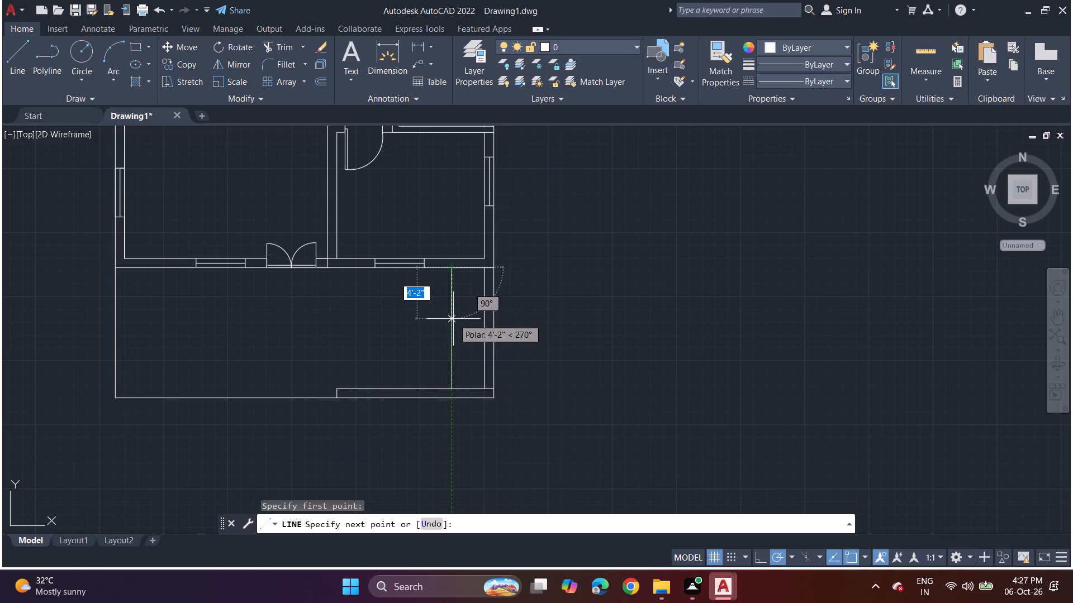
pyautogui.click(453, 322)
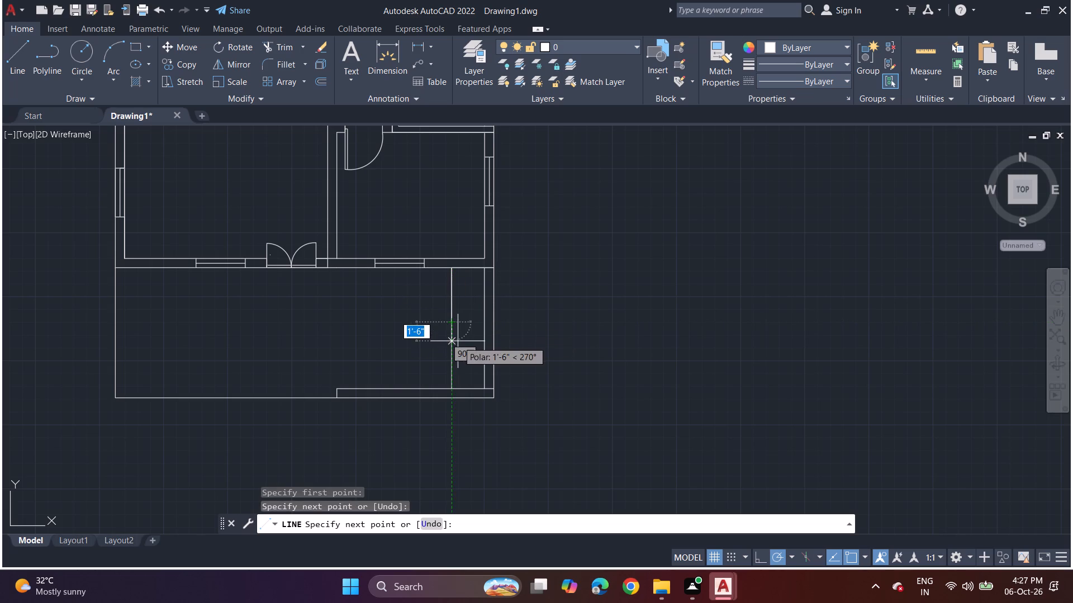
pyautogui.click(343, 319)
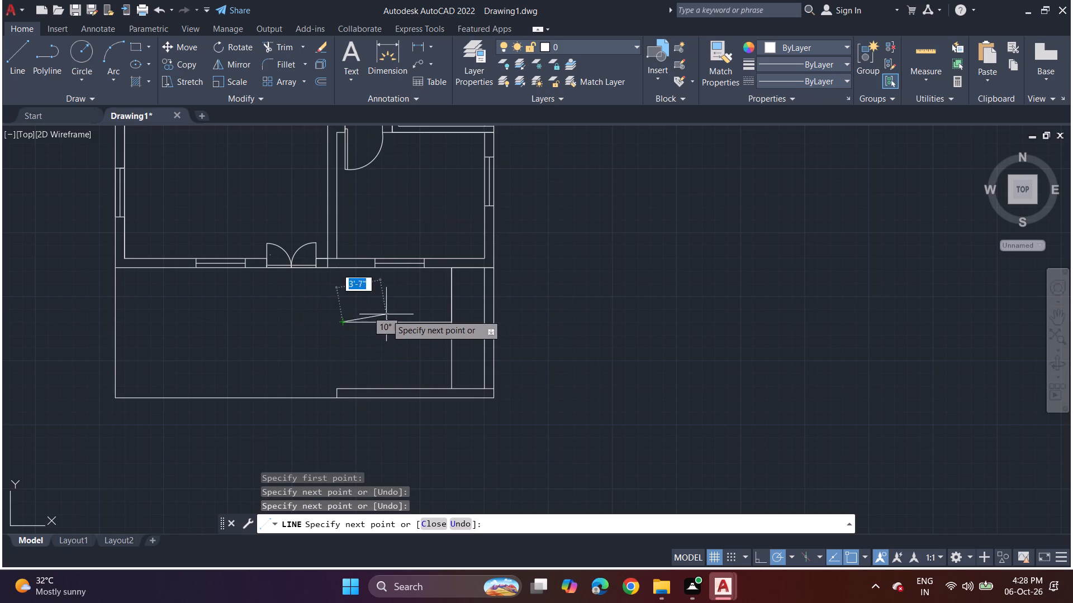
pyautogui.click(345, 272)
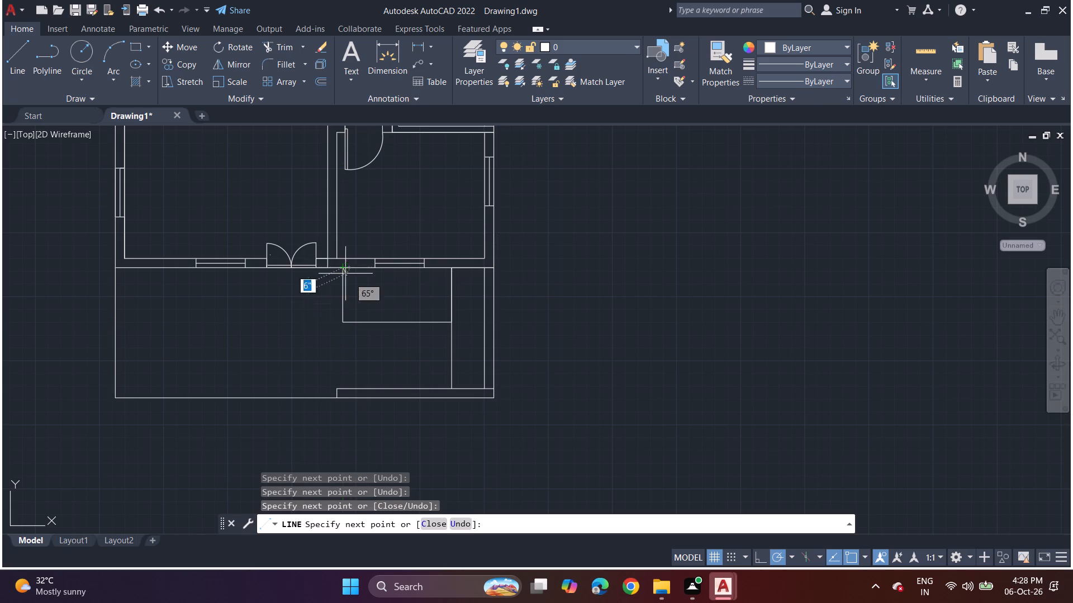
pyautogui.click(346, 382)
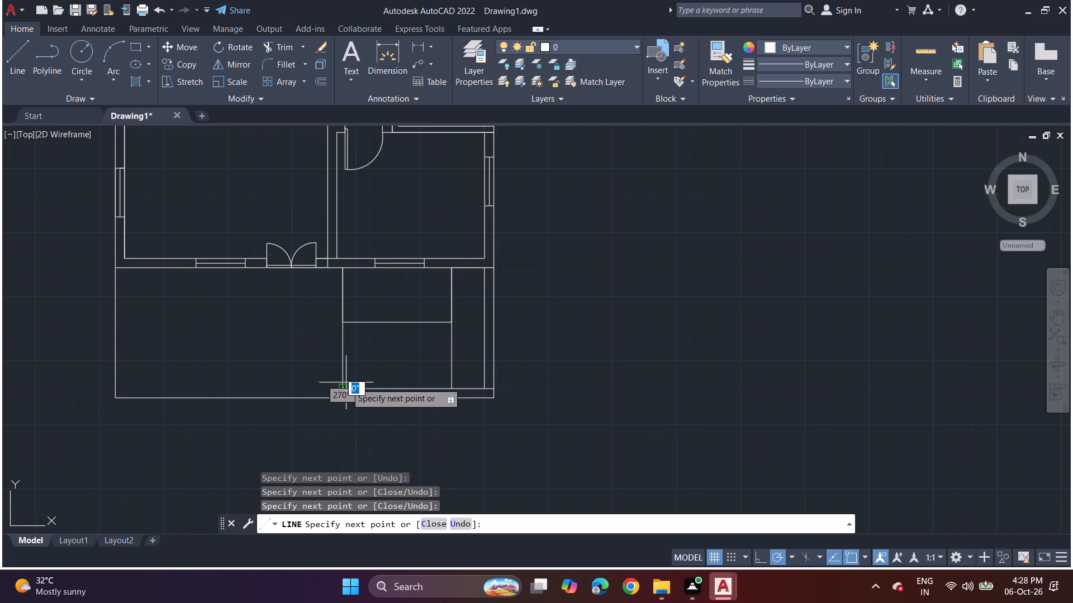
pyautogui.hotkey('ctrl', 'z')
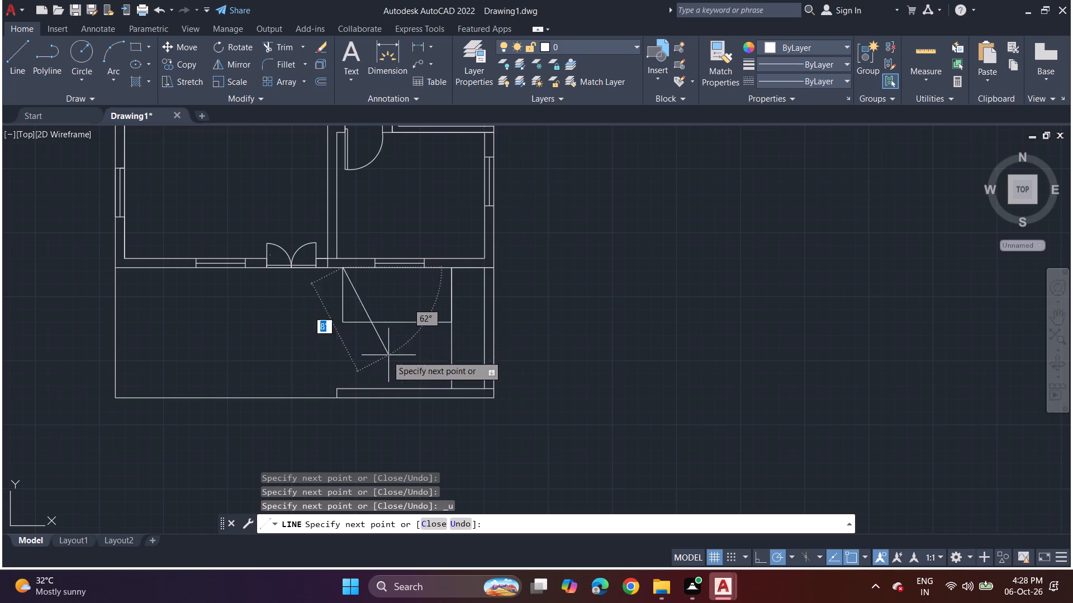
pyautogui.click(343, 325)
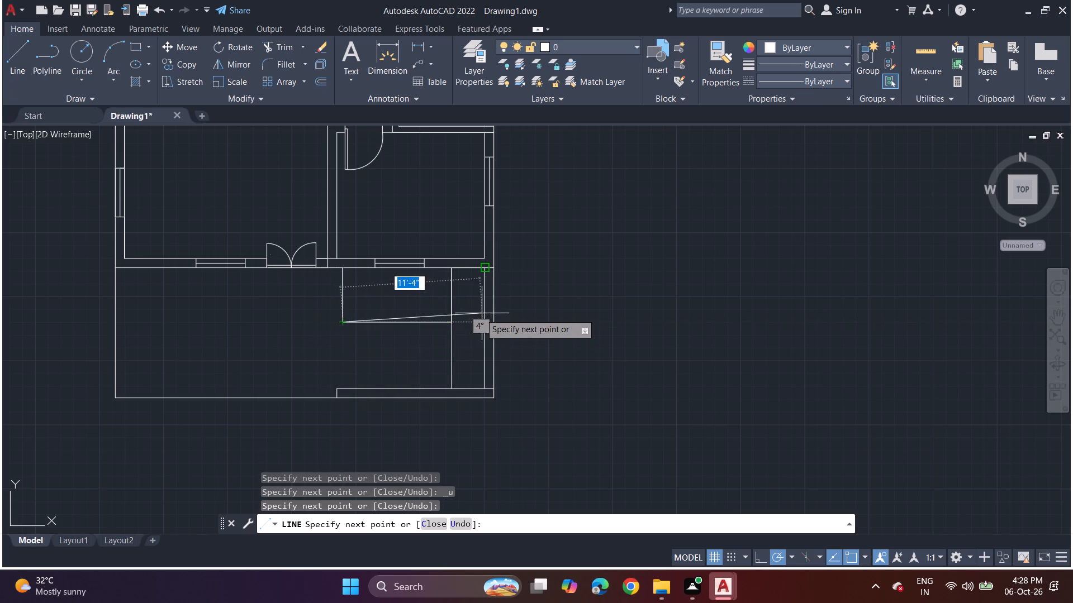
pyautogui.press('space')
# Outline a matching lower rectangle from the vertical line's foot: about 4'-5" up, 8'-10" left, and down to the front wall's inner line.
pyautogui.moveTo(11, 53); pyautogui.dragTo(16, 52)
pyautogui.scroll(2, 343, 296)
pyautogui.scroll(-1, 471, 396)
pyautogui.moveTo(493, 396); pyautogui.dragTo(450, 314, button='middle')
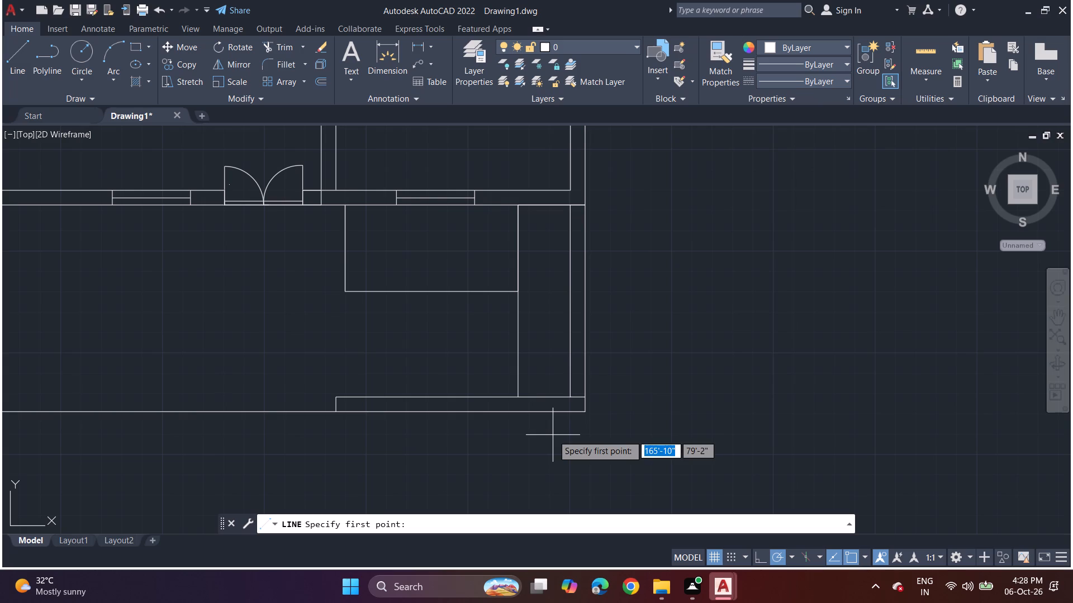
pyautogui.click(522, 400)
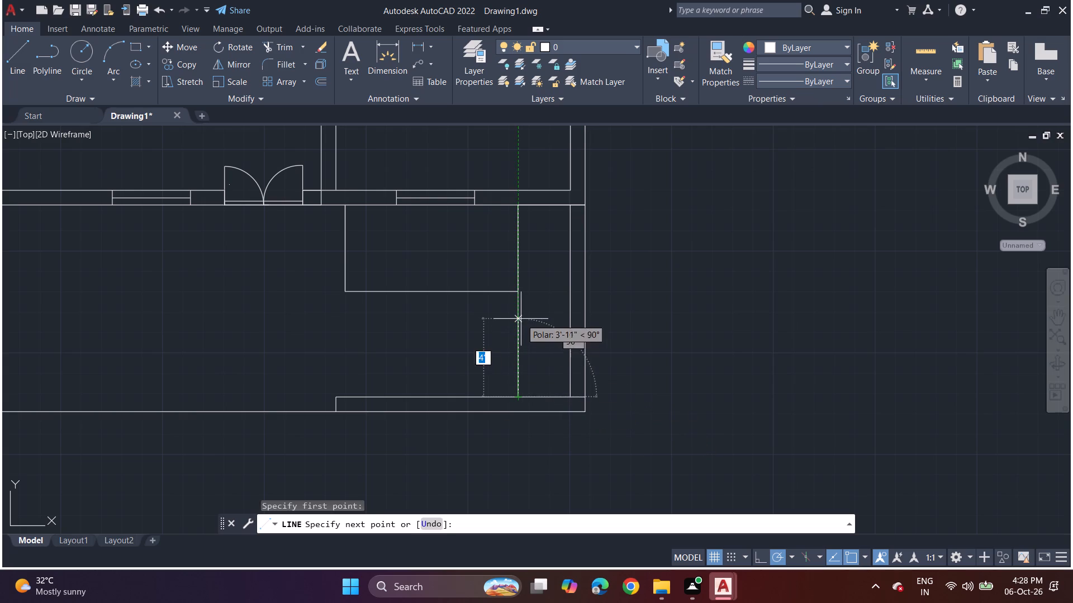
pyautogui.click(521, 311)
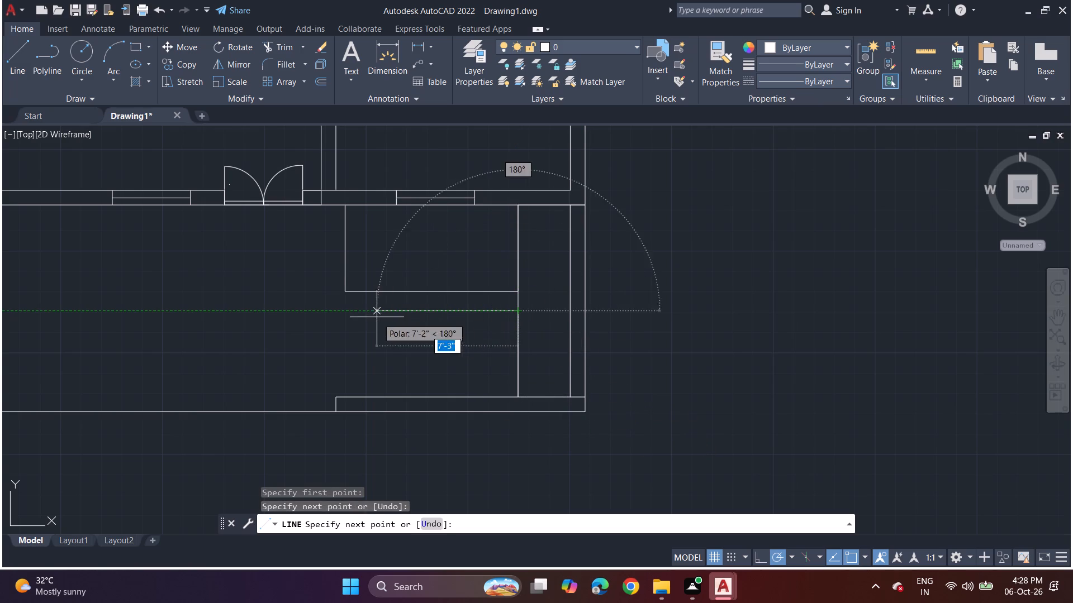
pyautogui.click(346, 312)
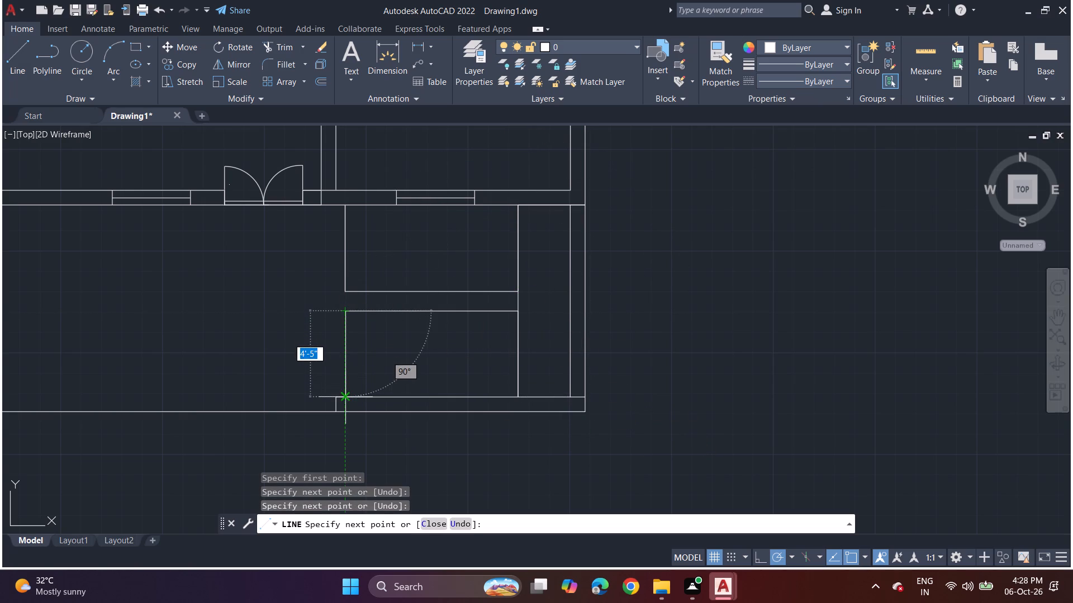
pyautogui.click(343, 398)
pyautogui.press('space')
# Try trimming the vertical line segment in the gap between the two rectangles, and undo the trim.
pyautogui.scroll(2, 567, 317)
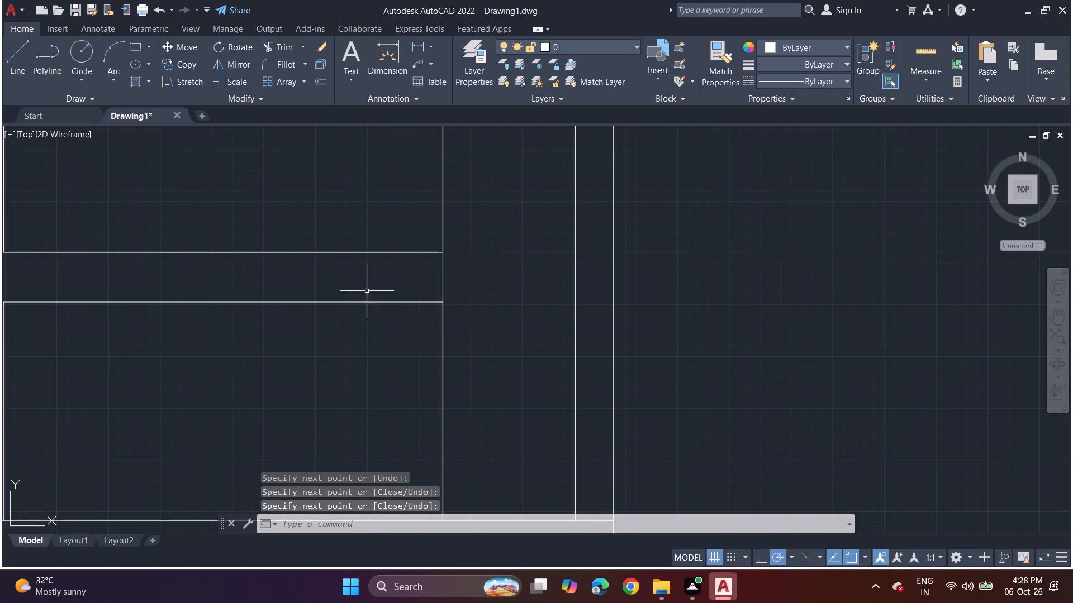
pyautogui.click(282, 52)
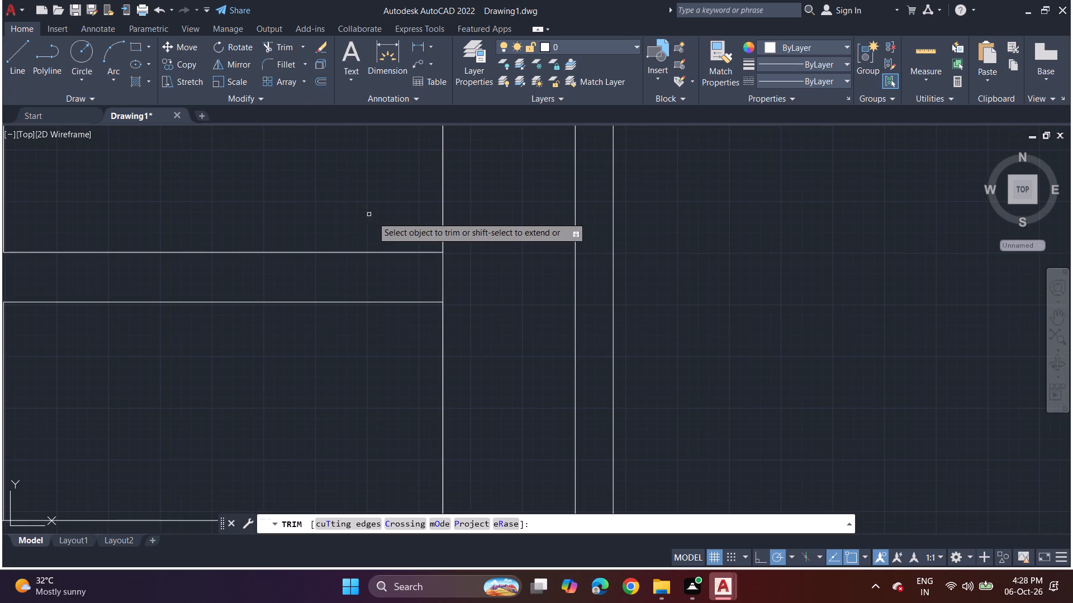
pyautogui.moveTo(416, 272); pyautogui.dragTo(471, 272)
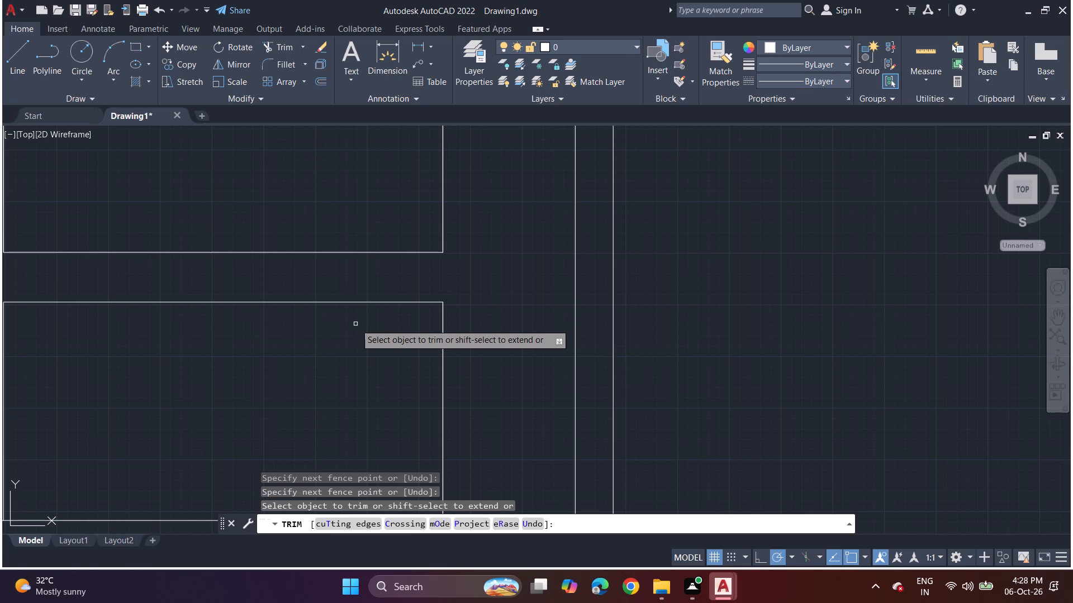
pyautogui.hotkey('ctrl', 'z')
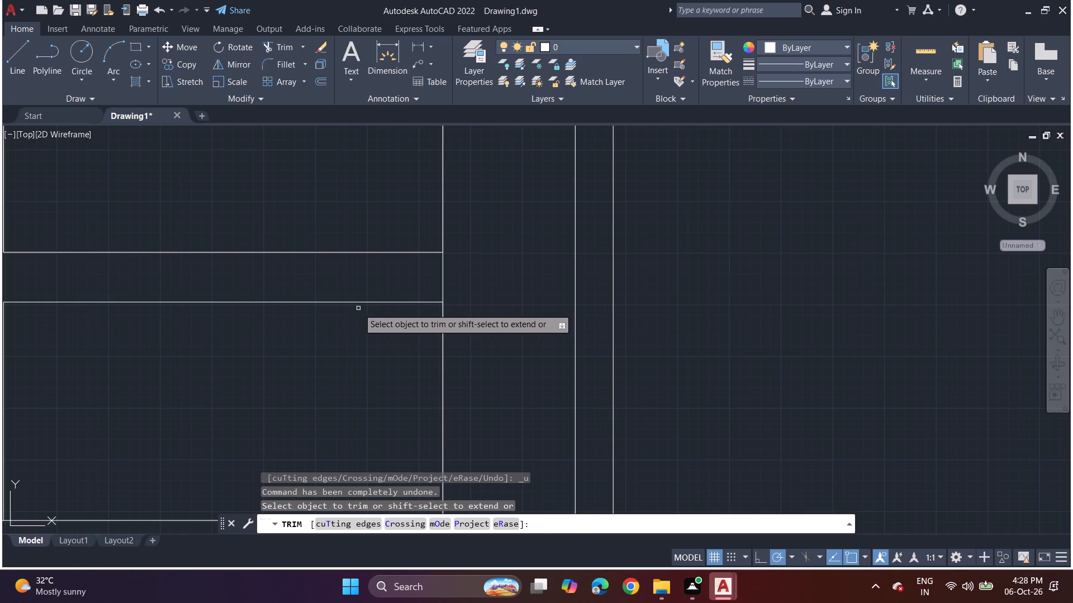
# Draw a line from the upper rectangle's lower-left corner, about 2" down and 8'-10" right to the vertical line.
pyautogui.scroll(-2, 179, 156)
pyautogui.moveTo(169, 182); pyautogui.dragTo(220, 212, button='middle')
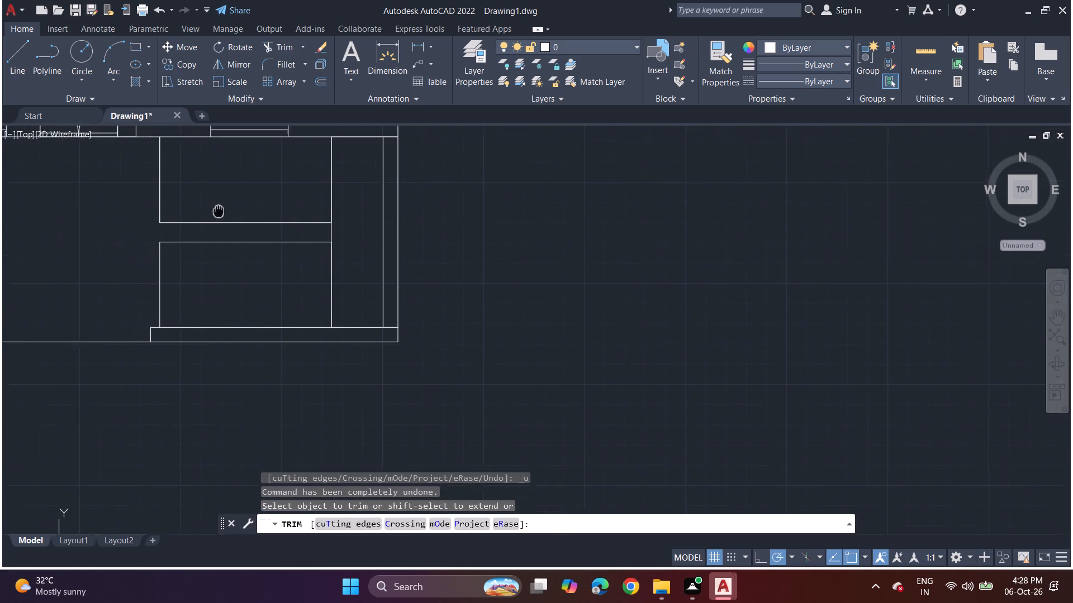
pyautogui.moveTo(220, 212); pyautogui.dragTo(318, 269, button='middle')
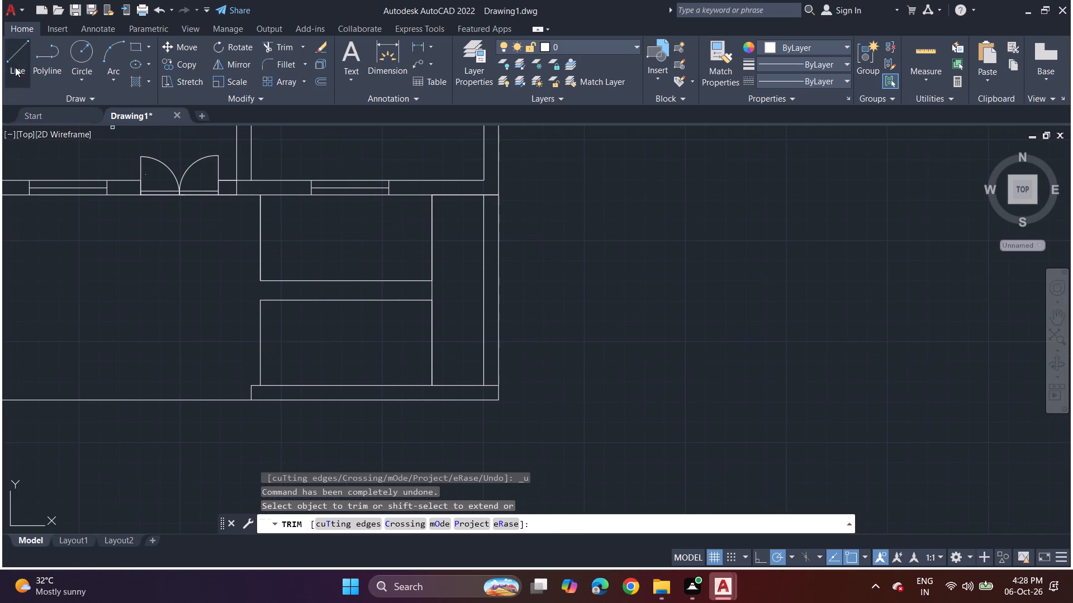
pyautogui.click(15, 67)
pyautogui.scroll(2, 228, 284)
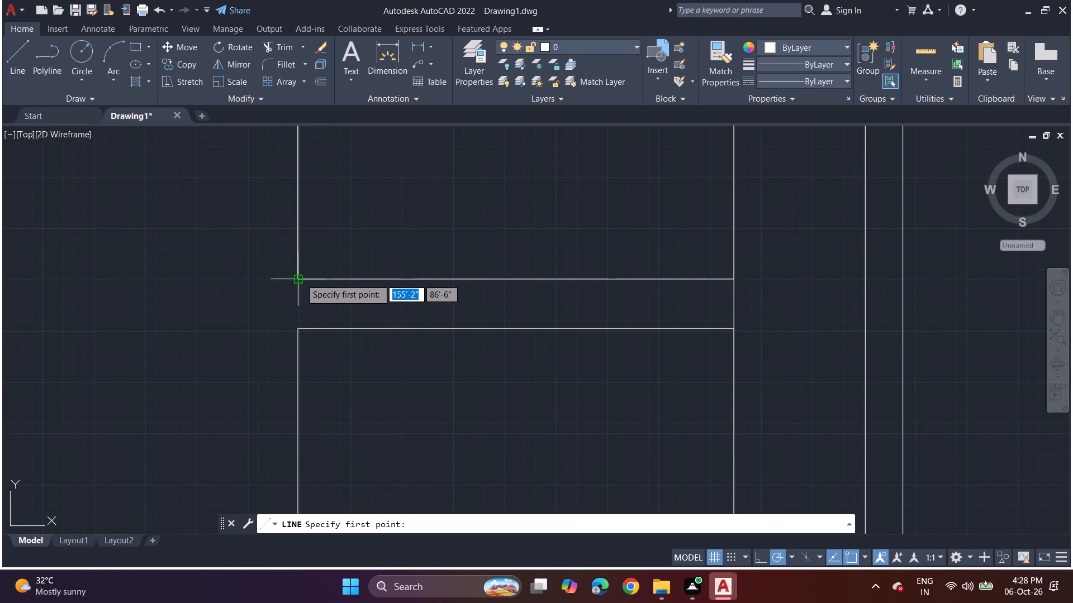
pyautogui.click(301, 279)
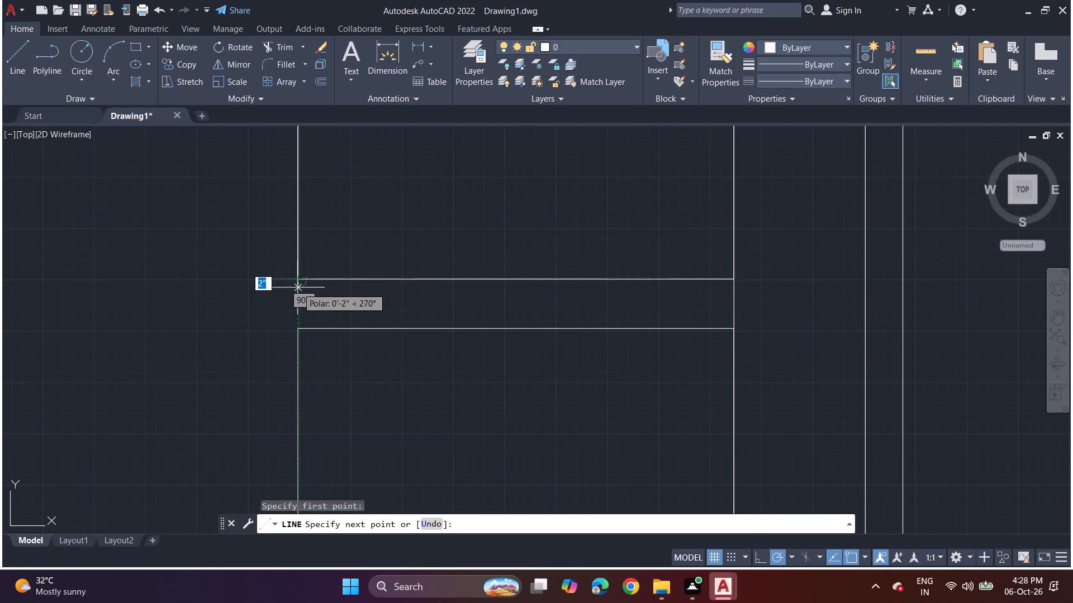
pyautogui.click(297, 288)
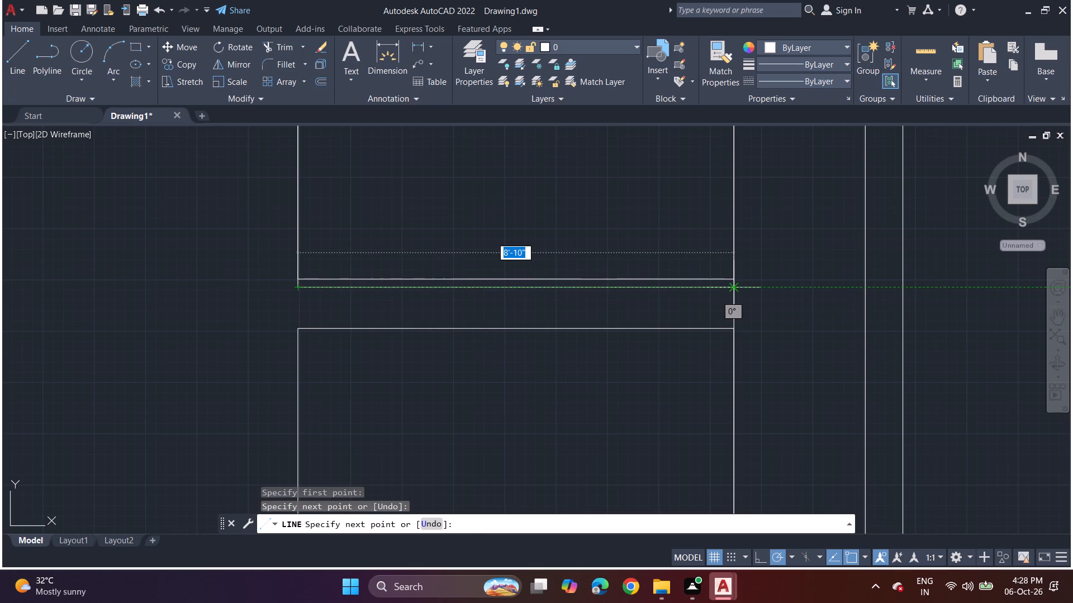
pyautogui.click(734, 288)
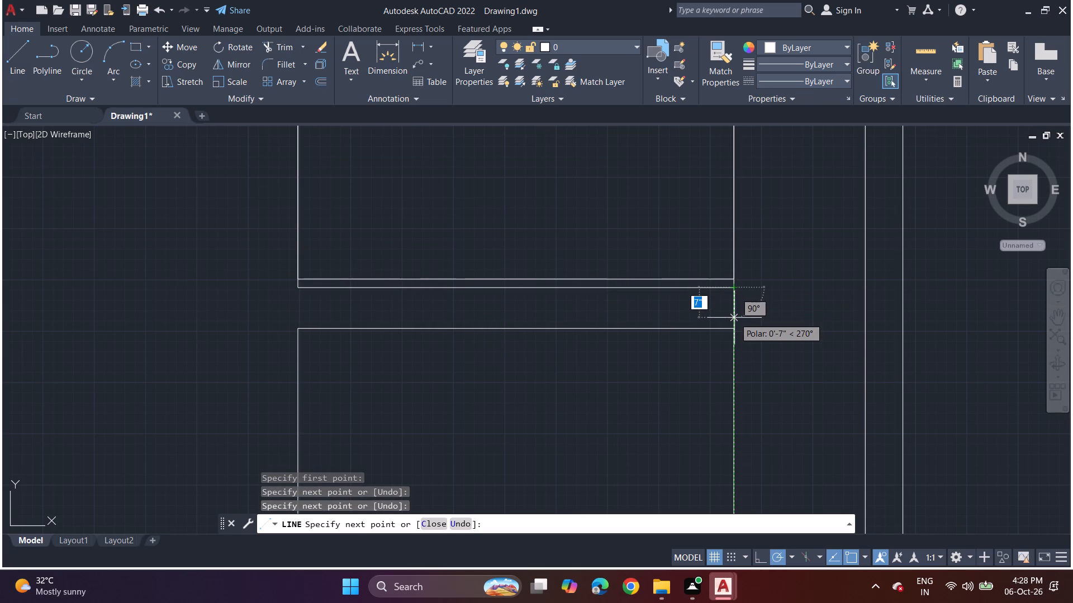
pyautogui.press('space')
# Draw a matching narrow strip above the lower rectangle, from its upper-right corner slightly up, across left, and down to its upper-left corner.
pyautogui.press('space')
pyautogui.click(734, 326)
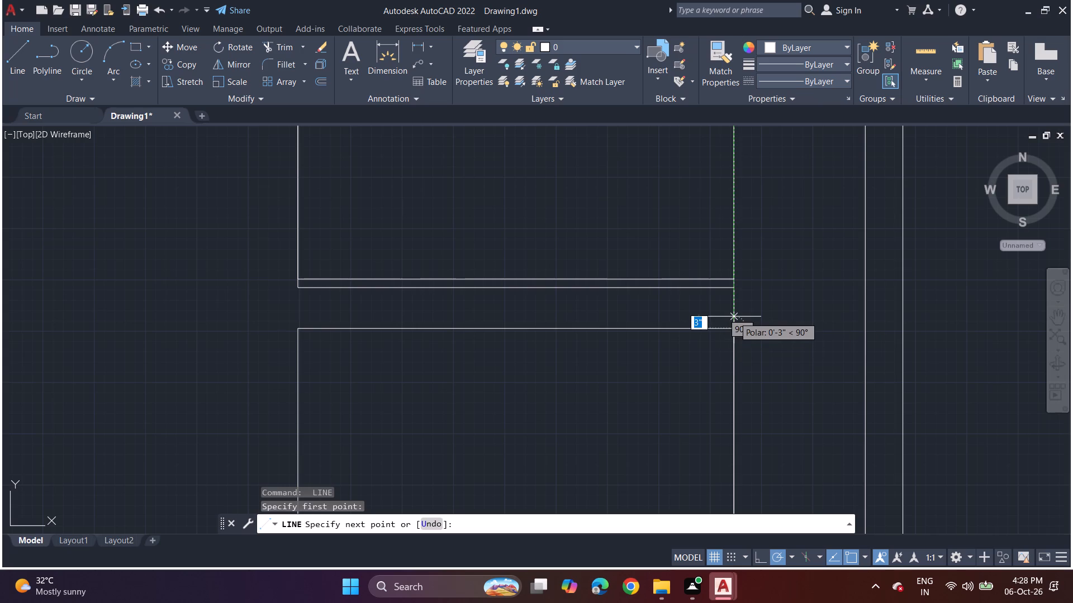
pyautogui.click(733, 319)
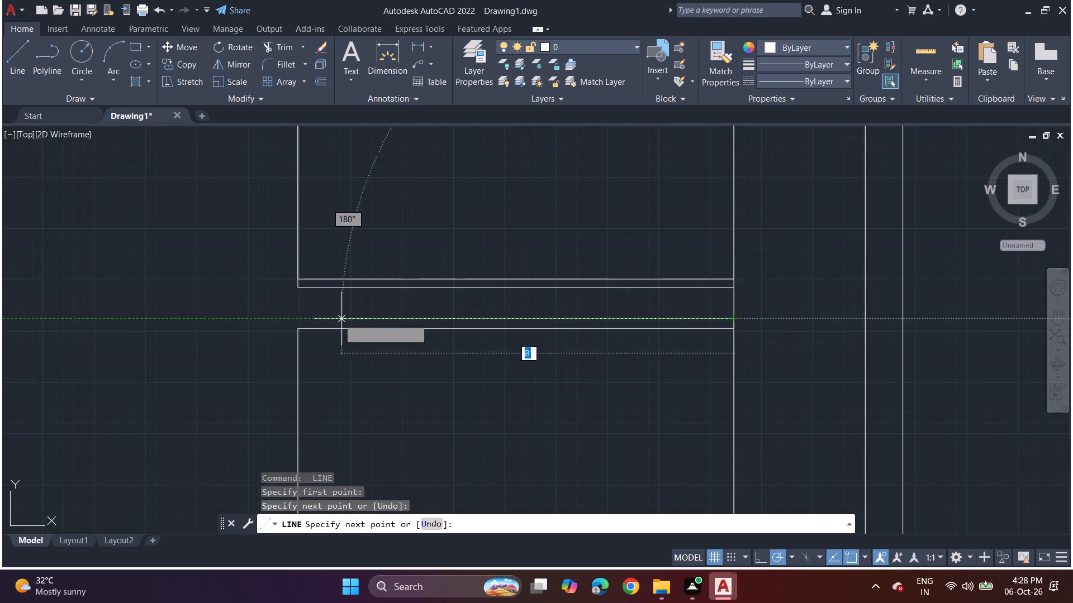
pyautogui.click(304, 323)
pyautogui.click(300, 330)
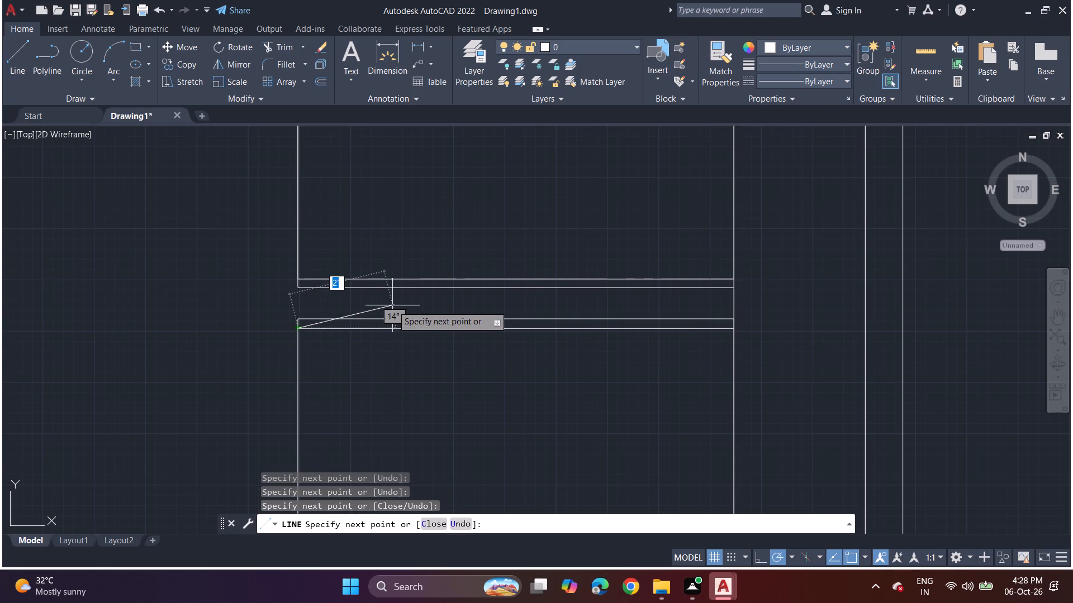
pyautogui.press('space')
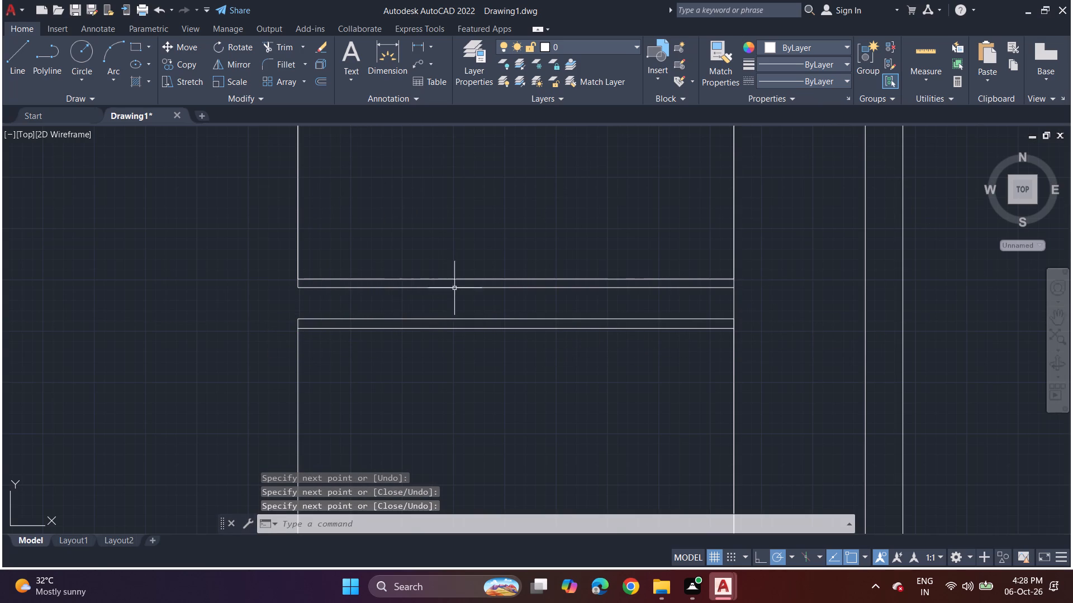
# Draw a separate 4'-5" line along the upper rectangle's right side, from the house's bottom wall to the rectangle's lower-right corner.
pyautogui.scroll(-1, 443, 280)
pyautogui.moveTo(498, 302); pyautogui.dragTo(287, 360, button='middle')
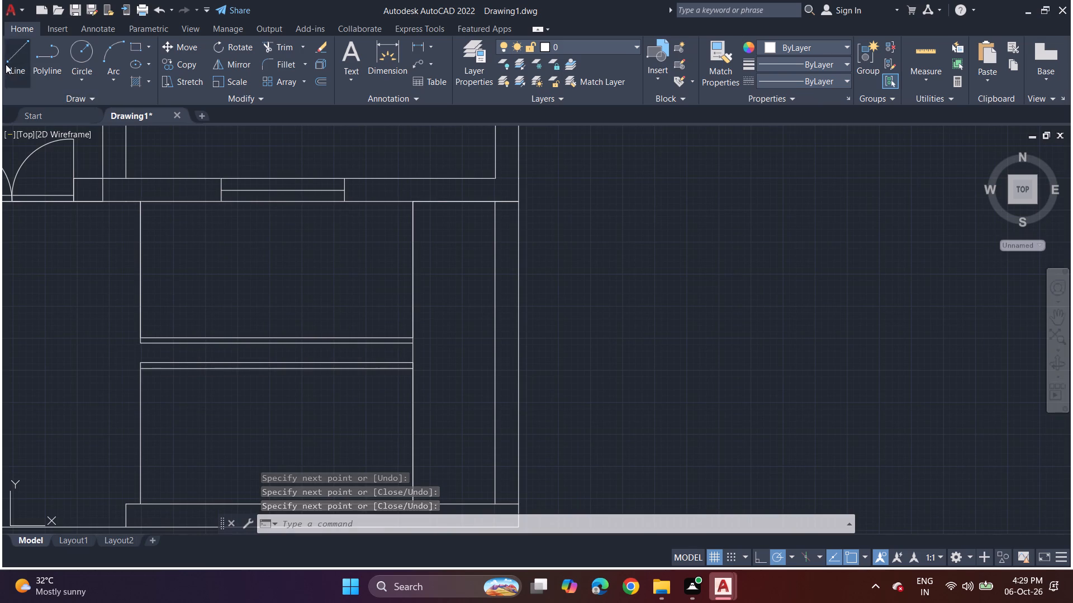
pyautogui.click(6, 64)
pyautogui.click(415, 209)
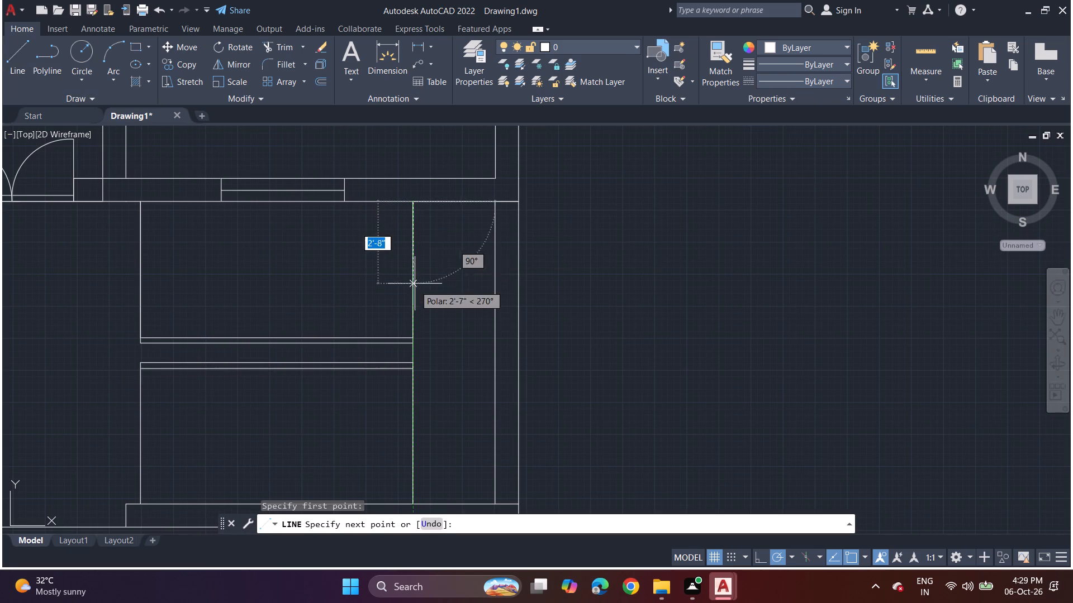
pyautogui.click(410, 334)
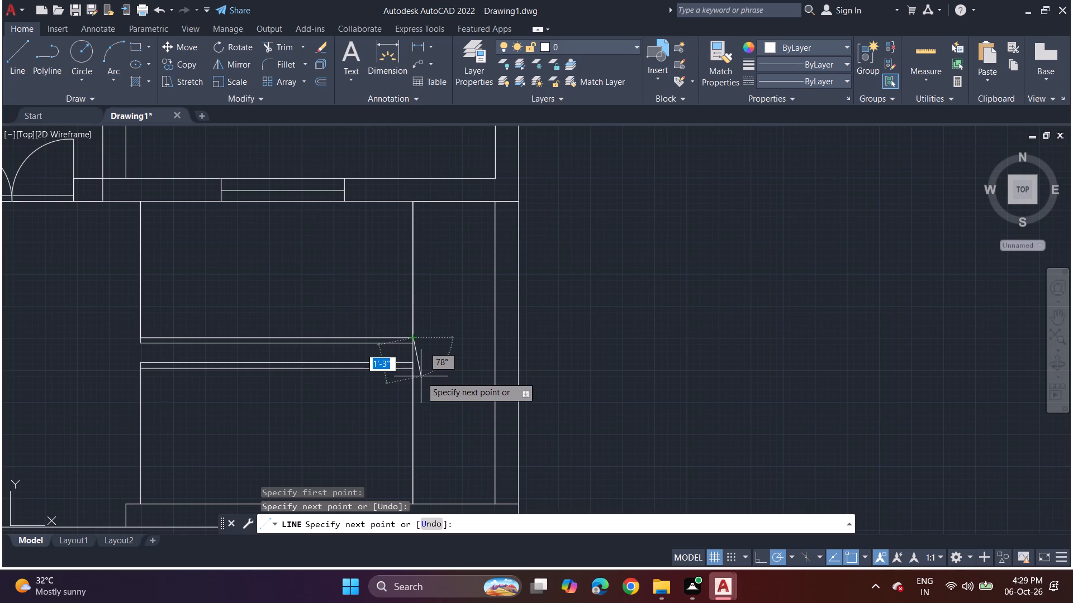
pyautogui.press('space')
# Draw a separate 4'-5" line along the lower rectangle's right side, down to the front wall's inner line.
pyautogui.press('space')
pyautogui.click(414, 371)
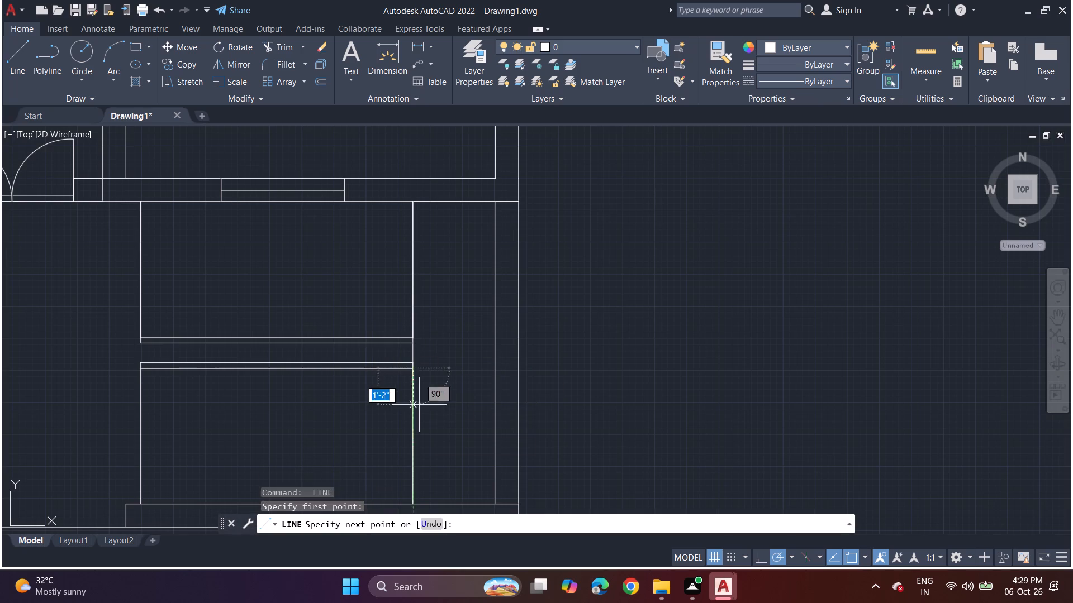
pyautogui.moveTo(416, 423); pyautogui.dragTo(435, 357, button='middle')
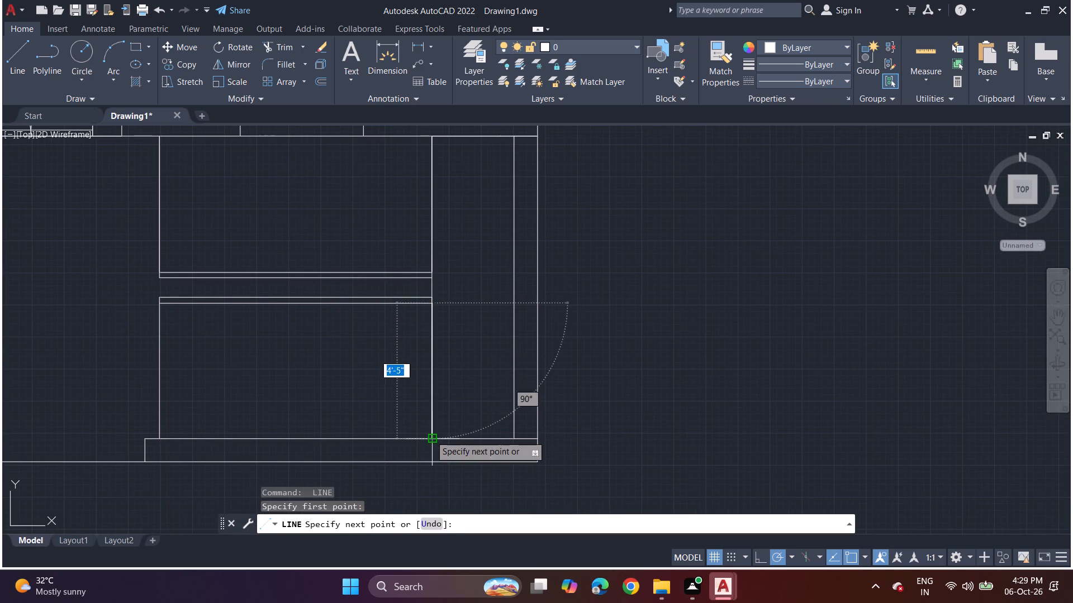
pyautogui.click(430, 435)
pyautogui.press('space')
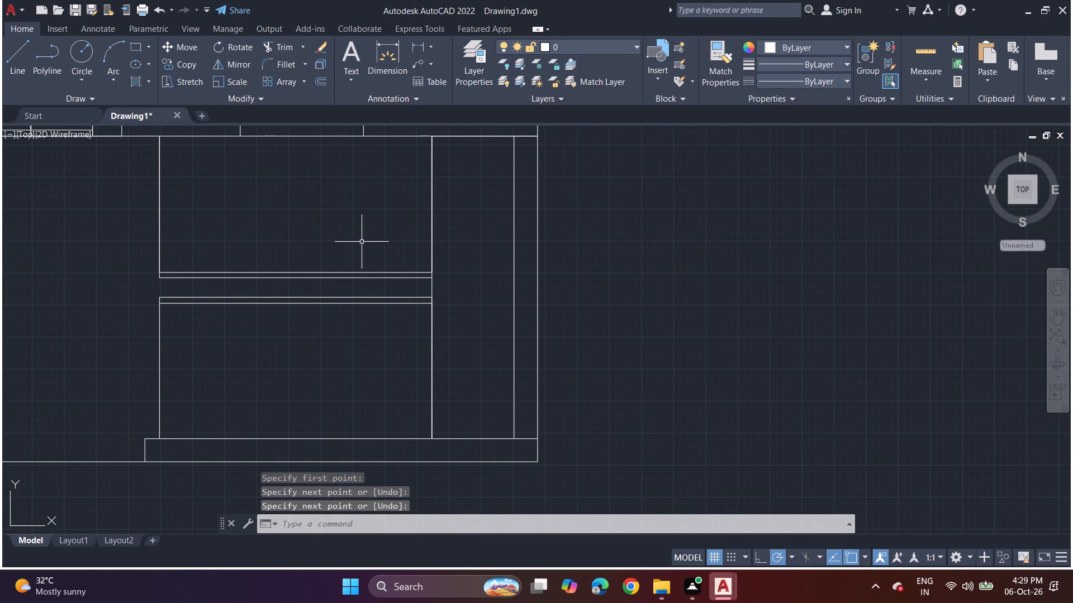
# Offset the upper rectangle's right side line successively to the left at 10" spacing to create the first four tread lines.
pyautogui.press('o')
pyautogui.press('f')
pyautogui.press('f')
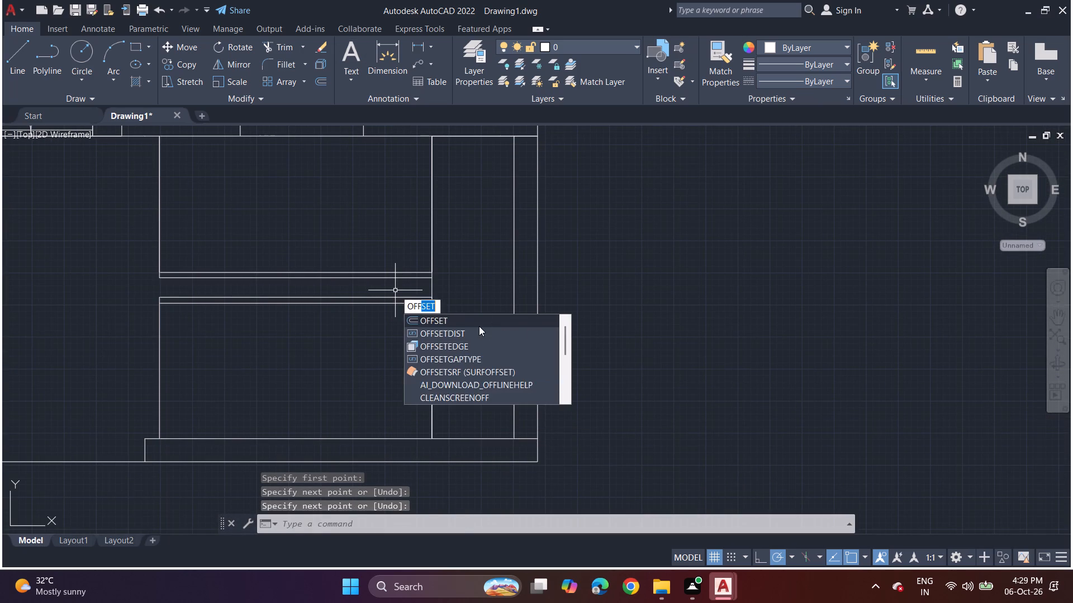
pyautogui.click(479, 326)
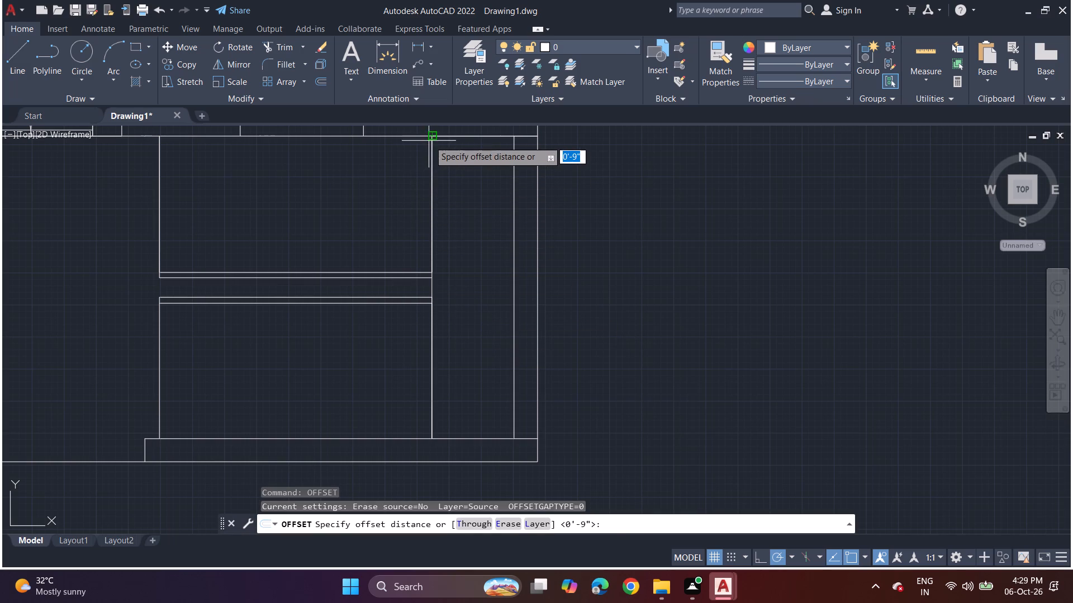
pyautogui.click(430, 140)
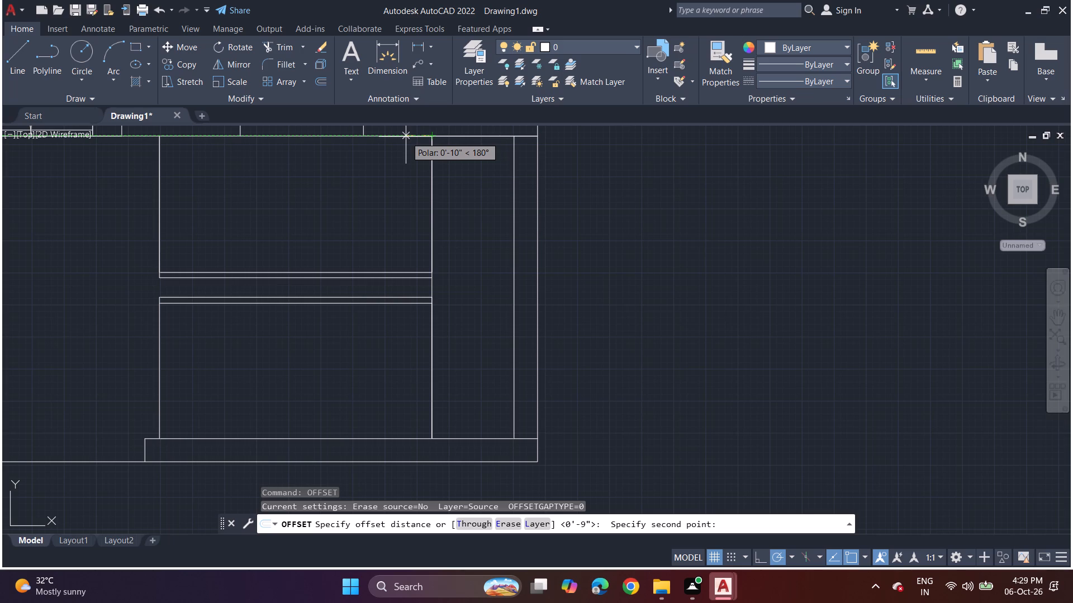
pyautogui.write('10')
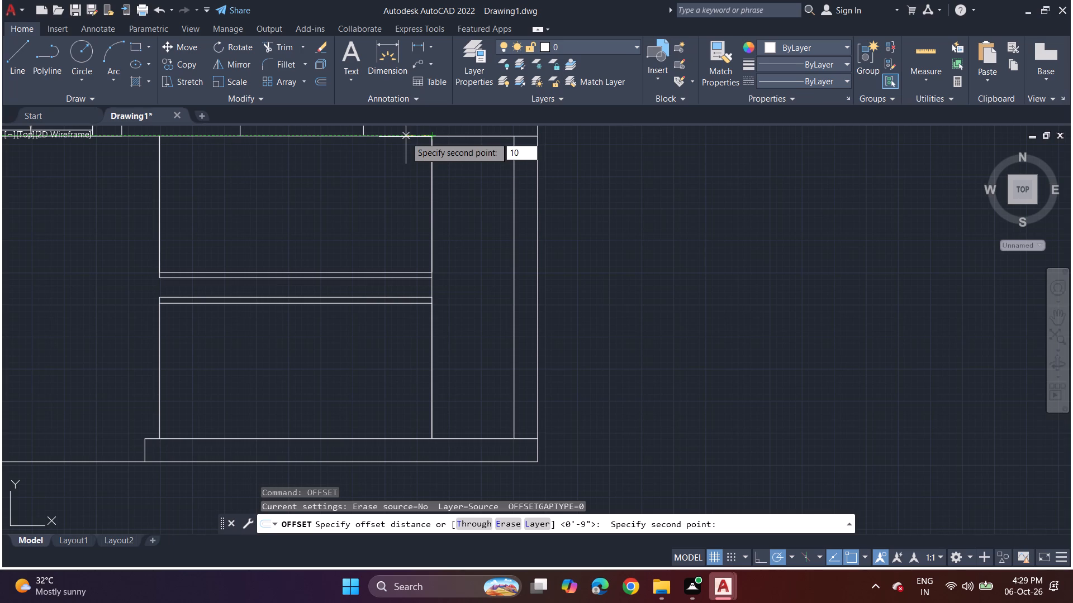
pyautogui.press('Return')
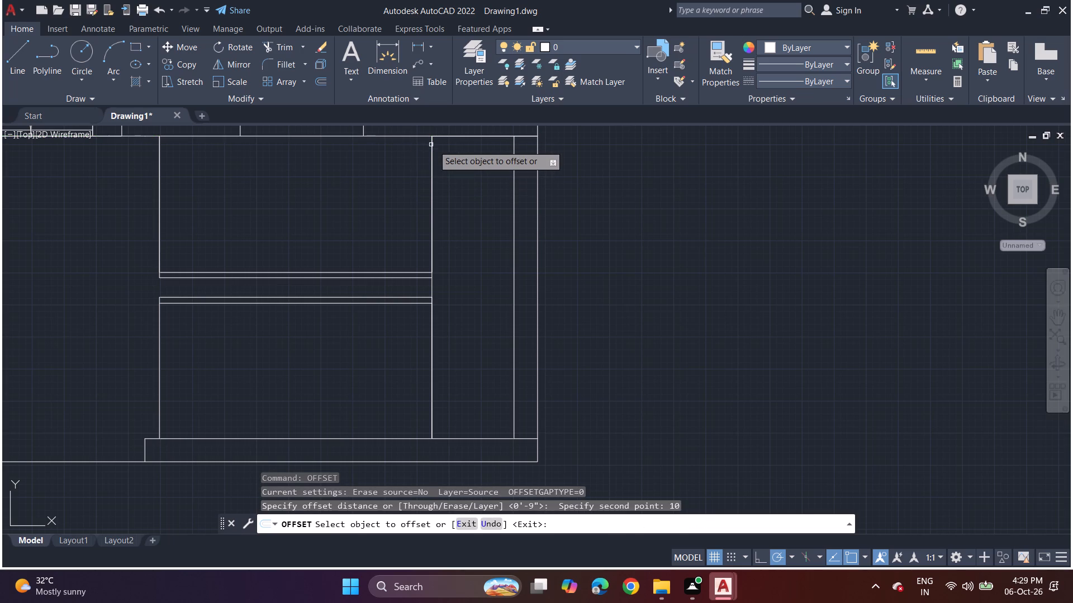
pyautogui.click(431, 154)
pyautogui.click(416, 159)
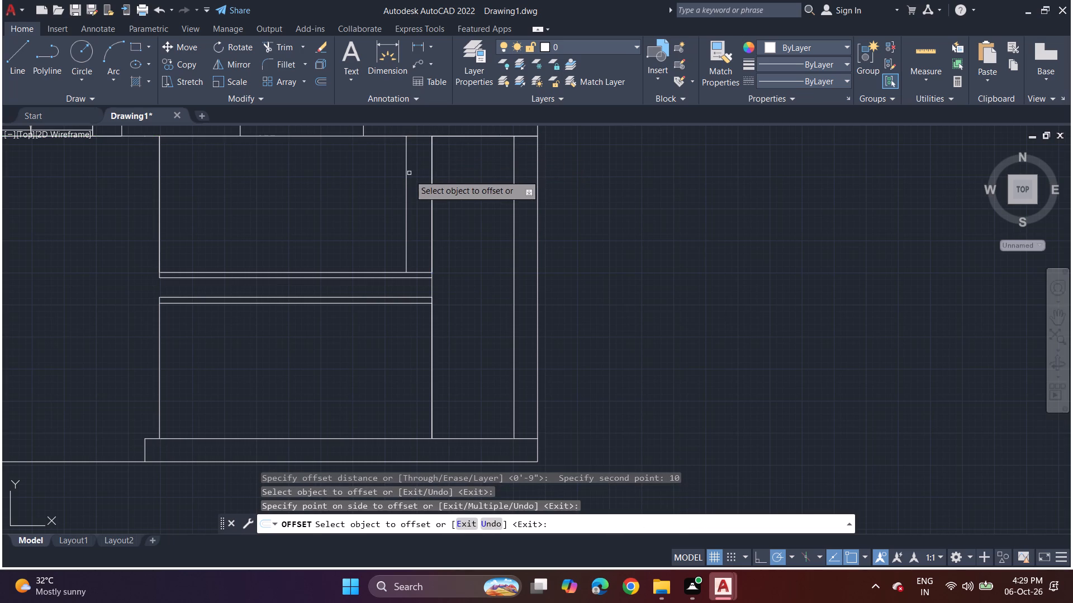
pyautogui.click(406, 180)
pyautogui.click(356, 194)
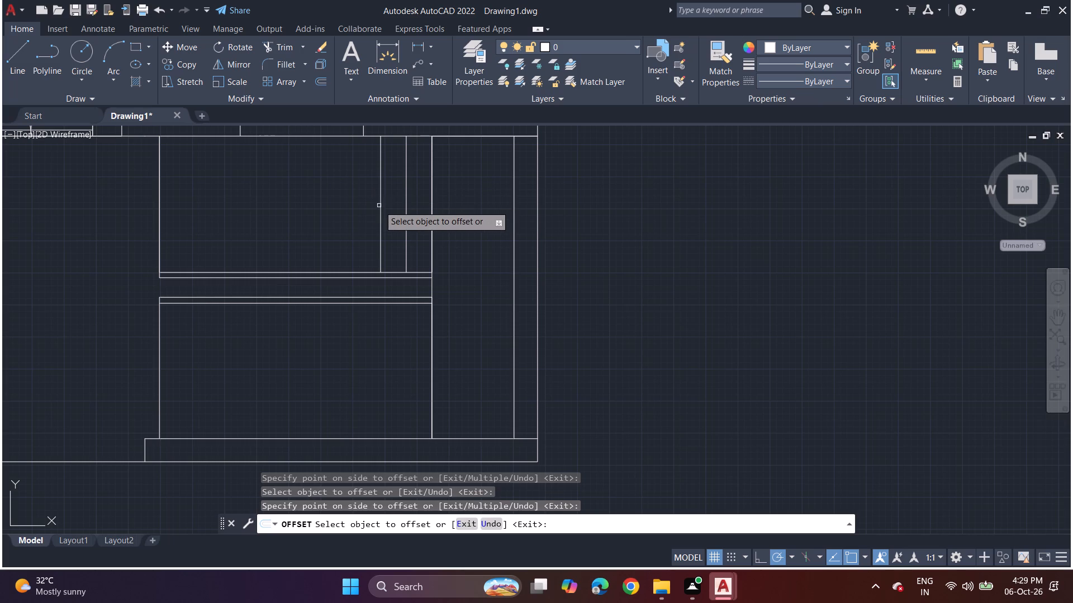
pyautogui.click(379, 205)
pyautogui.click(348, 204)
pyautogui.click(358, 205)
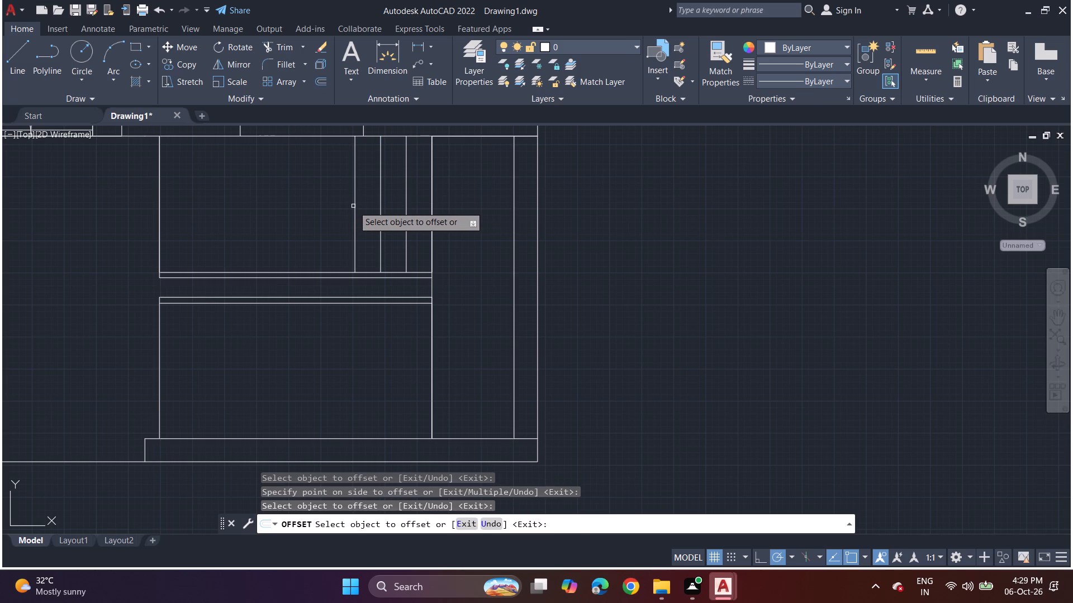
pyautogui.click(354, 204)
pyautogui.click(326, 205)
# Continue offsetting each newest tread line 10" to the left to add five more tread lines in the upper rectangle.
pyautogui.click(330, 206)
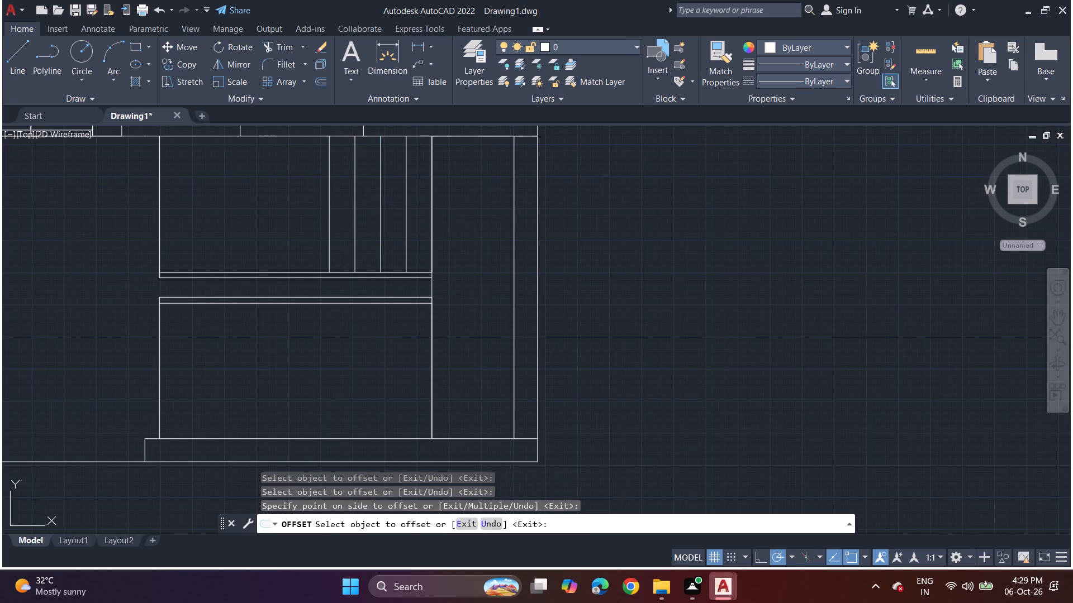
pyautogui.click(281, 207)
pyautogui.click(302, 216)
pyautogui.click(287, 214)
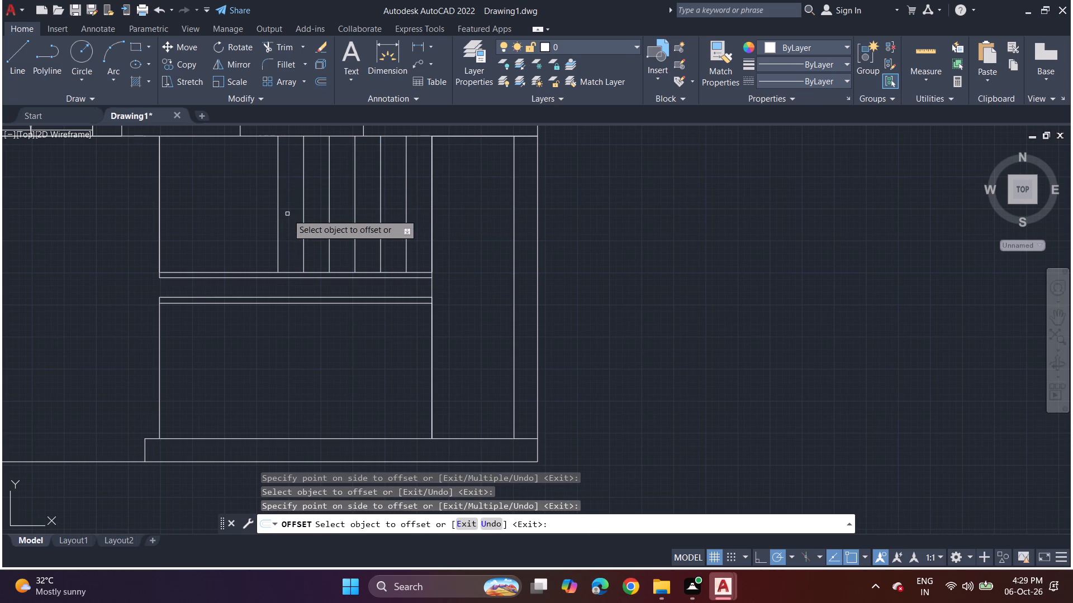
pyautogui.click(278, 221)
pyautogui.click(223, 228)
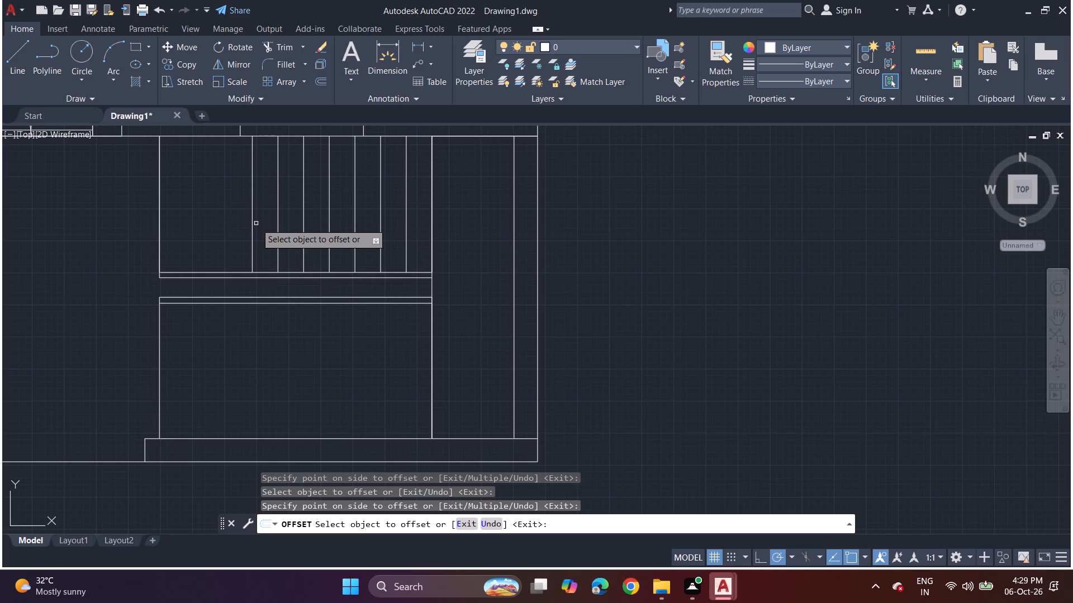
pyautogui.moveTo(254, 233); pyautogui.dragTo(245, 233)
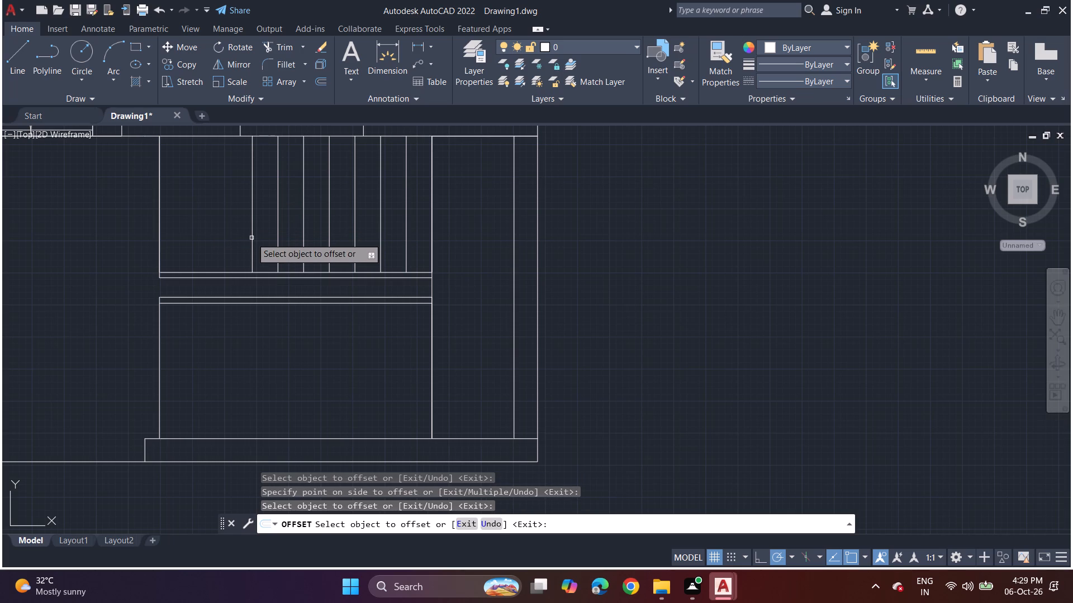
pyautogui.click(251, 238)
pyautogui.click(228, 236)
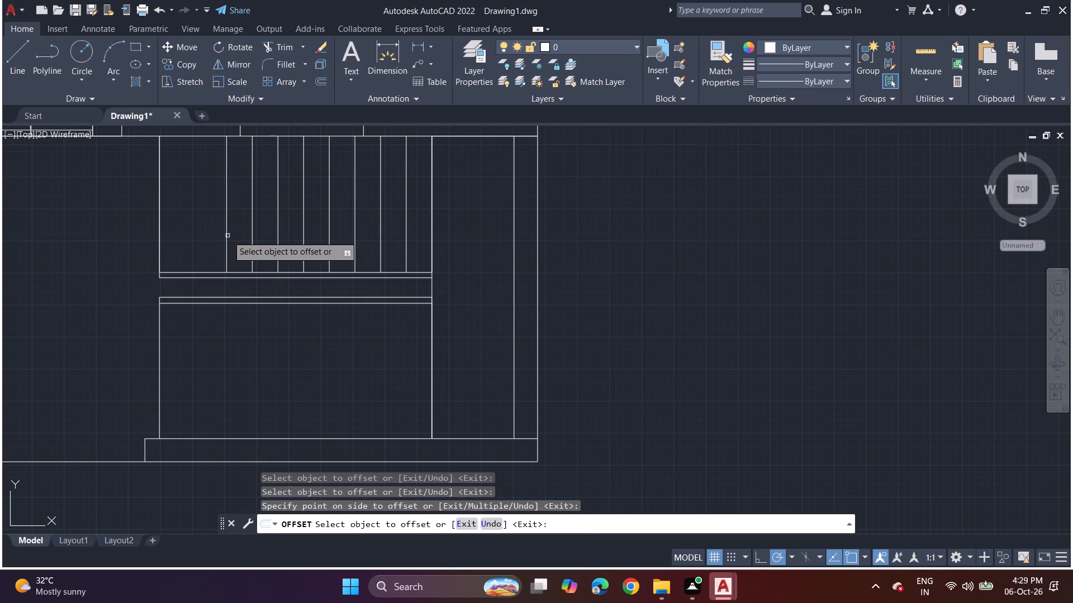
pyautogui.click(227, 236)
pyautogui.click(197, 235)
pyautogui.click(203, 232)
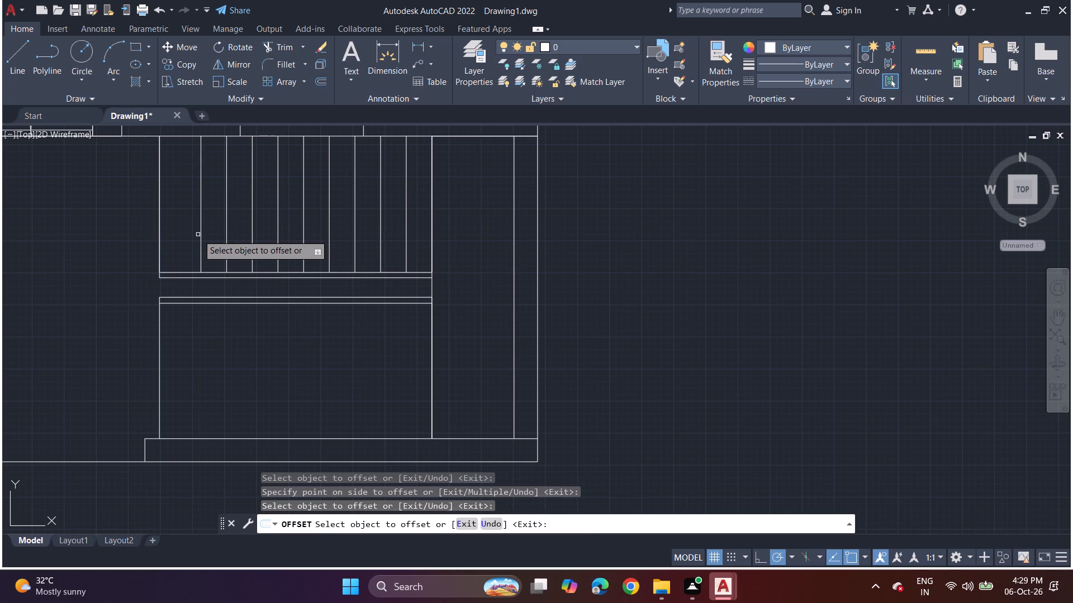
# Try offsetting the leftmost tread line in the upper rectangle another 10" to the left.
pyautogui.click(200, 233)
pyautogui.click(196, 234)
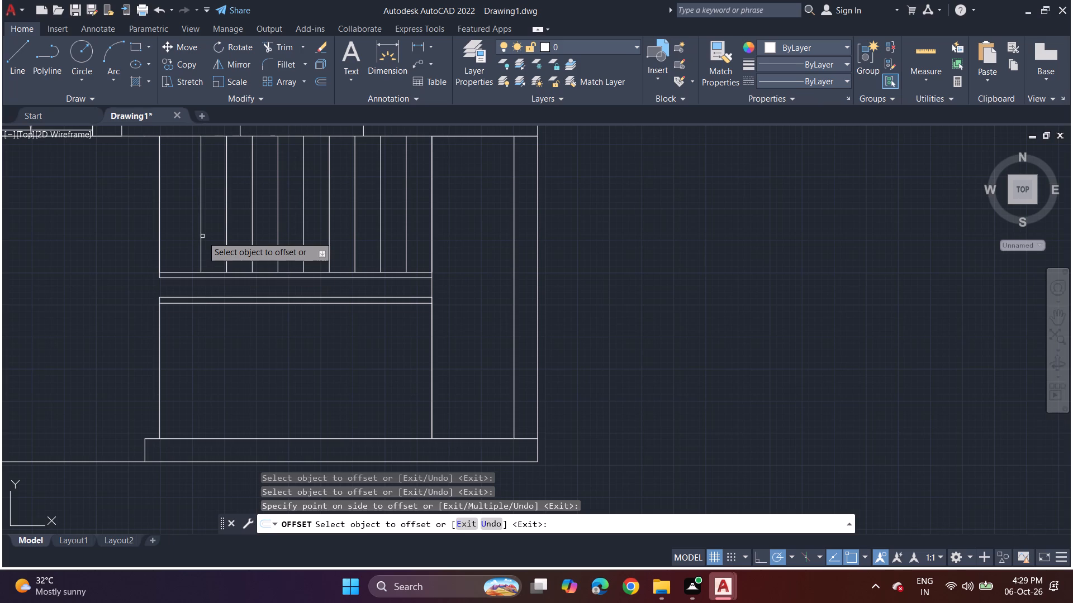
pyautogui.click(201, 237)
pyautogui.click(196, 238)
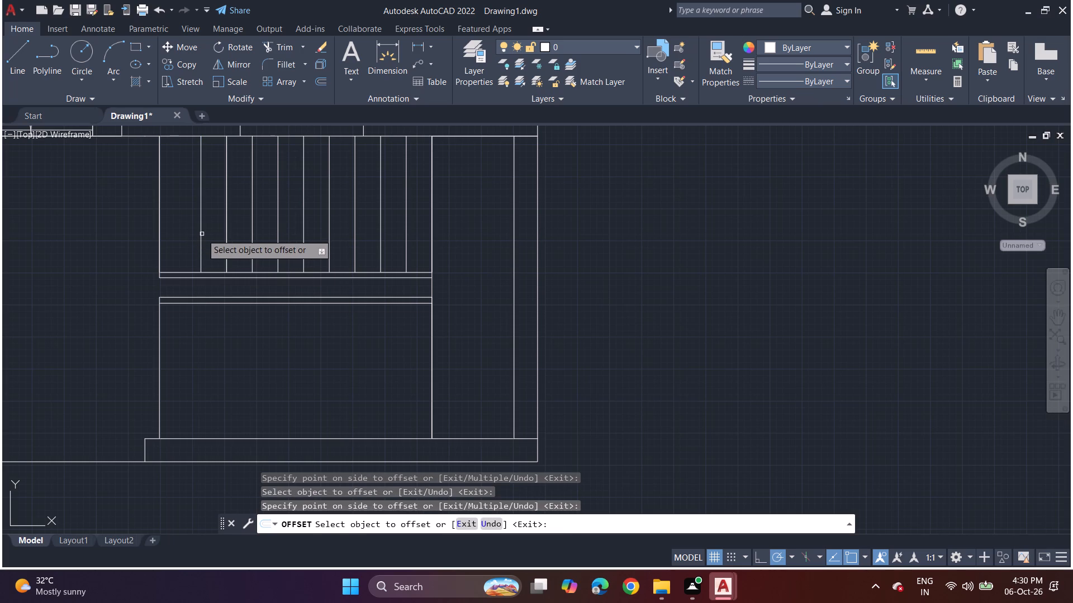
pyautogui.click(202, 234)
pyautogui.click(196, 236)
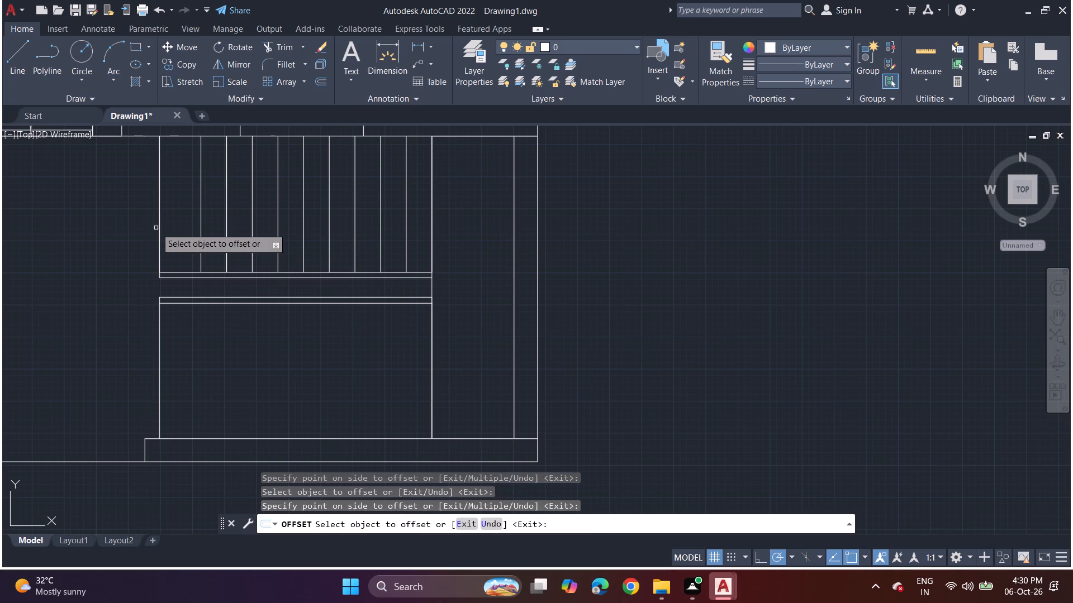
# Offset the upper rectangle's left side line 10" inward.
pyautogui.click(160, 224)
pyautogui.click(165, 222)
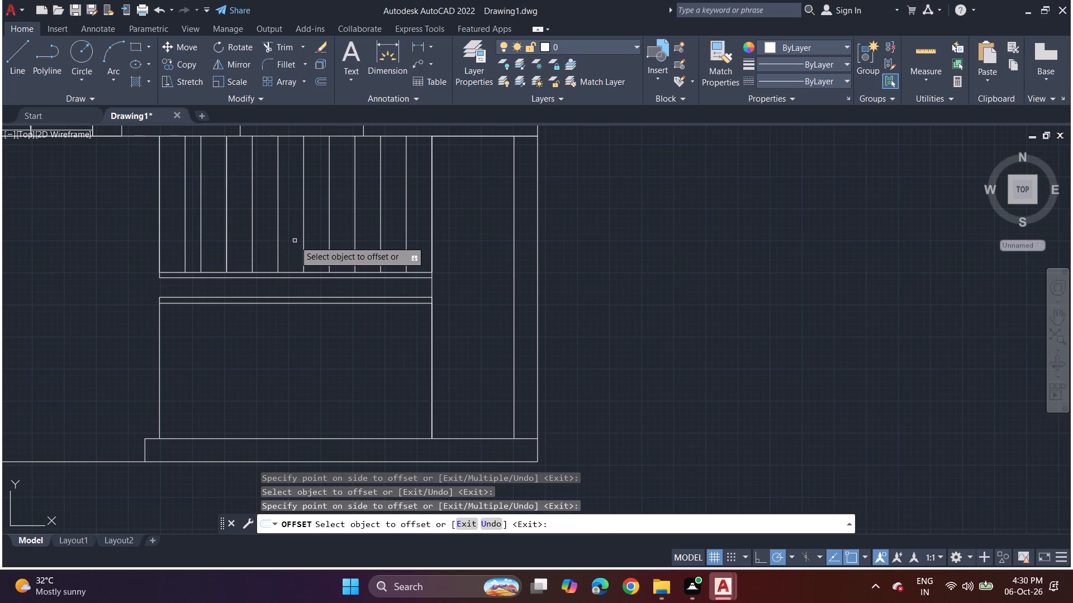
pyautogui.scroll(-3, 300, 247)
pyautogui.scroll(2, 284, 266)
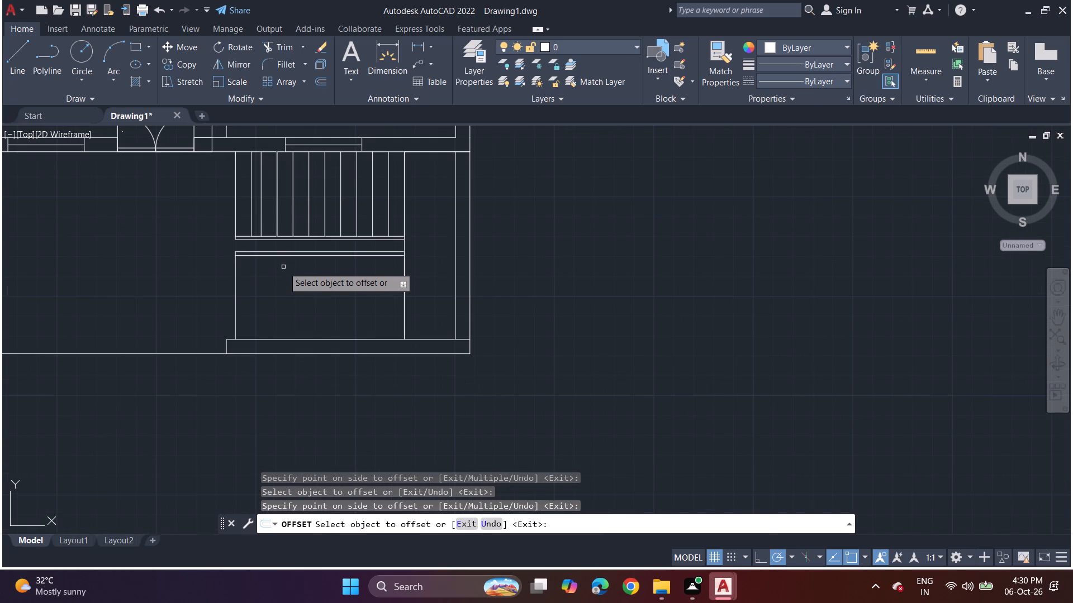
# Undo the 10" offset of the upper rectangle's left side line.
pyautogui.hotkey('ctrl', 'z')
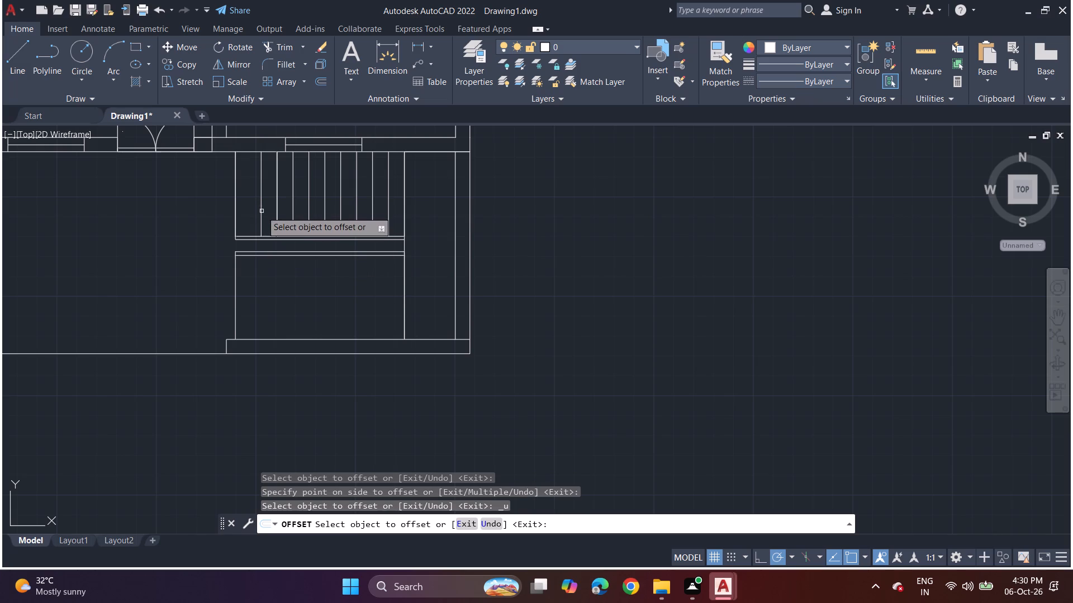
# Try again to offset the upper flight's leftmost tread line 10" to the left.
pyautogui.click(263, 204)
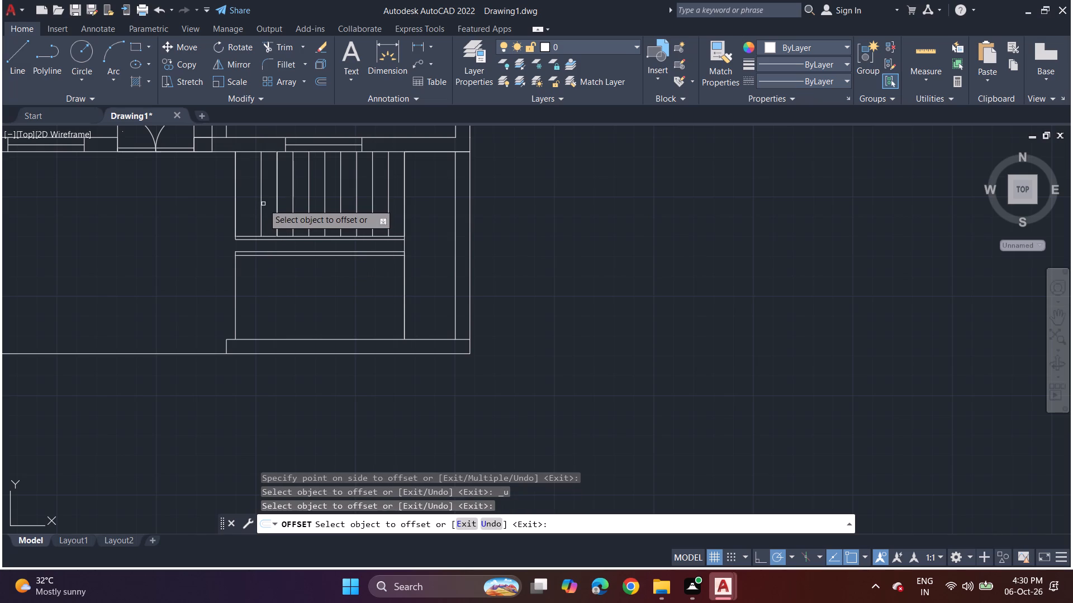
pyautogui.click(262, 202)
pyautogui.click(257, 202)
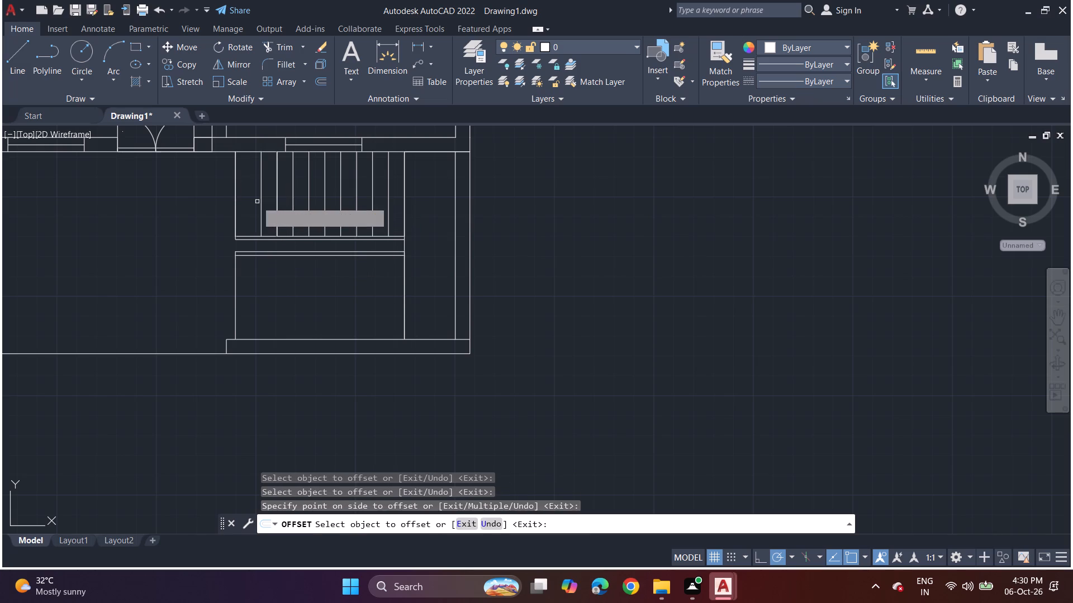
# Offset the lower rectangle's right side line successively to the left at 10" spacing to create the first four tread lines.
pyautogui.click(406, 308)
pyautogui.click(381, 312)
pyautogui.click(390, 305)
pyautogui.click(377, 309)
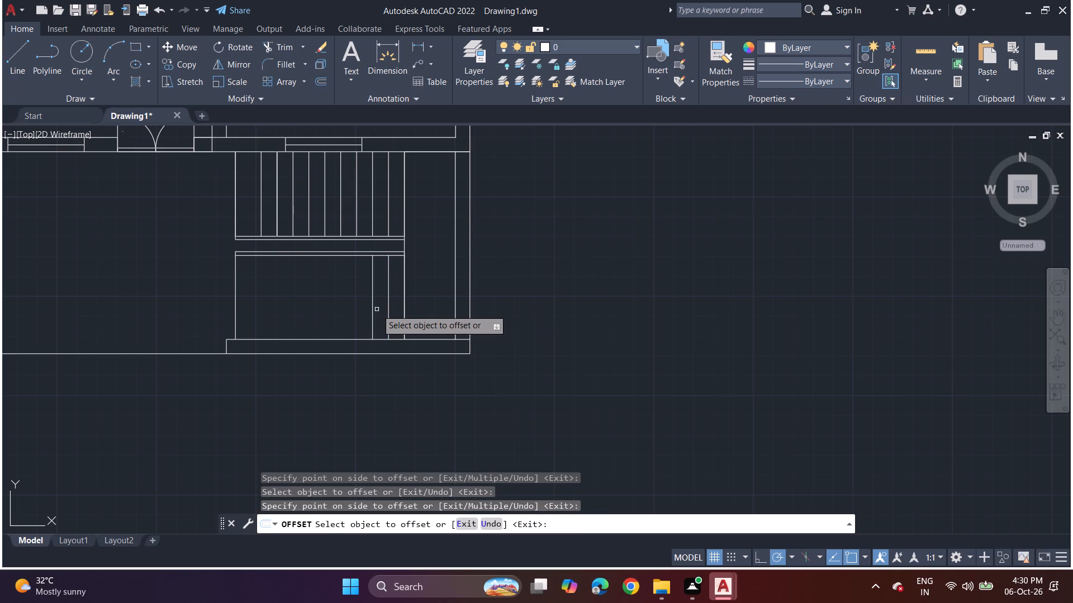
pyautogui.click(371, 312)
pyautogui.click(351, 318)
pyautogui.click(358, 312)
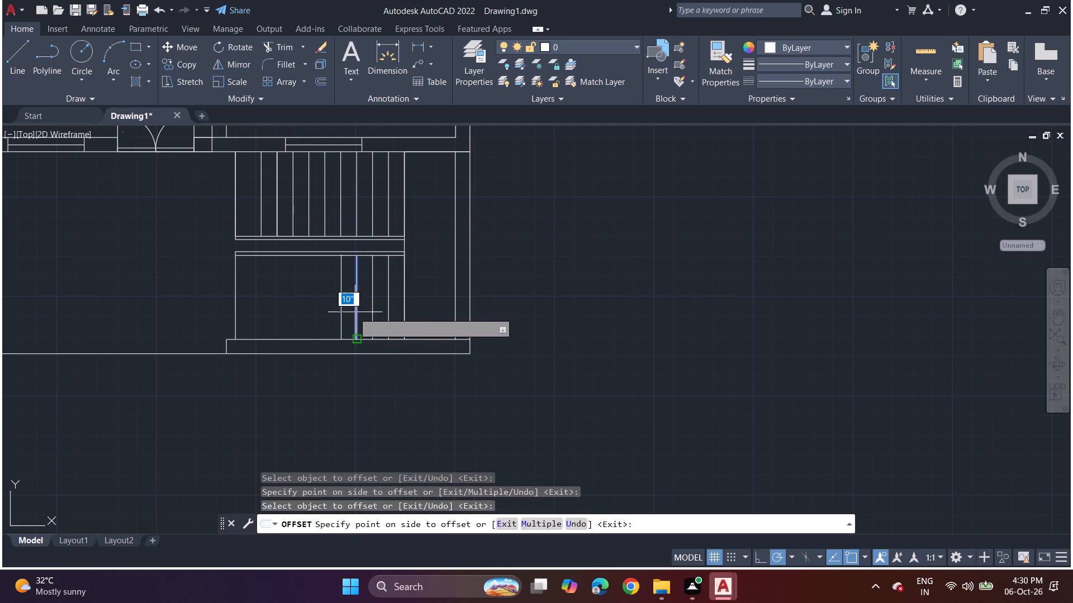
pyautogui.click(349, 312)
pyautogui.click(355, 315)
pyautogui.click(349, 315)
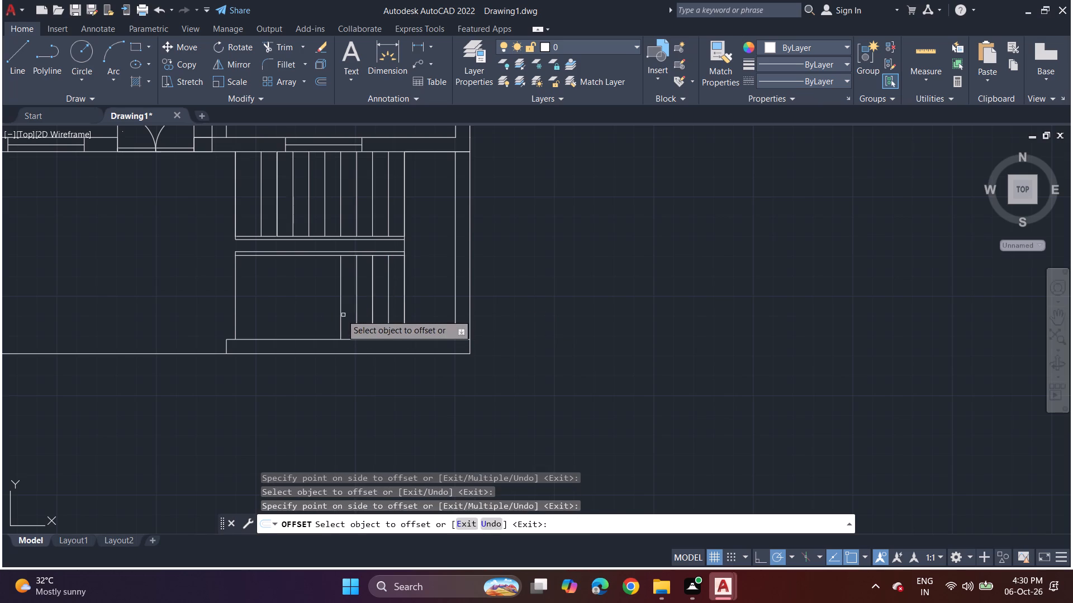
# Continue offsetting the newest tread line 10" to the left to add two more tread lines in the lower rectangle.
pyautogui.click(340, 313)
pyautogui.click(319, 313)
pyautogui.click(326, 310)
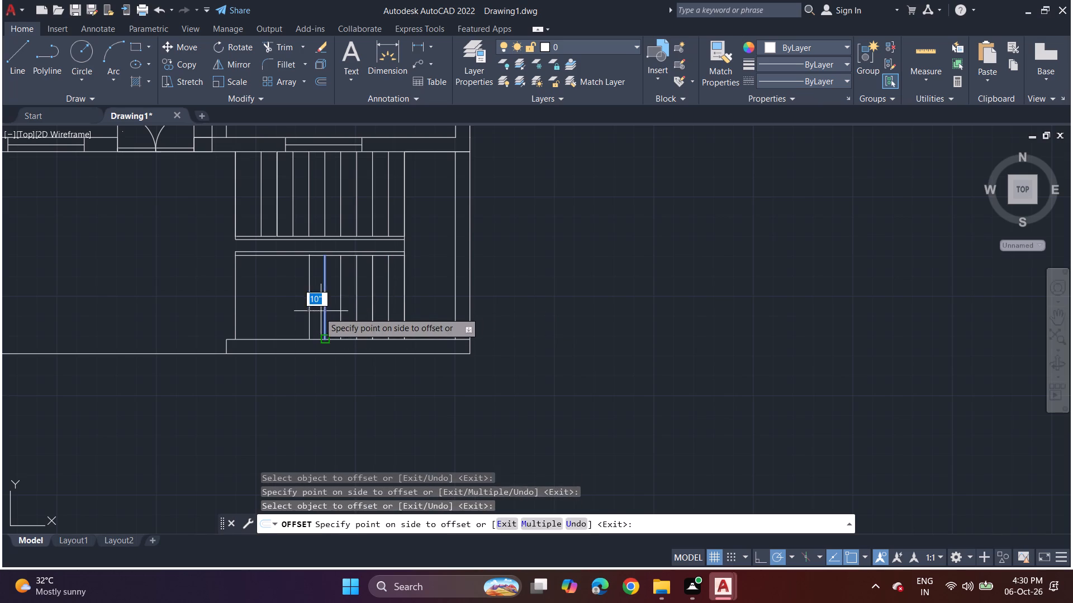
pyautogui.click(319, 312)
pyautogui.click(328, 307)
pyautogui.click(327, 307)
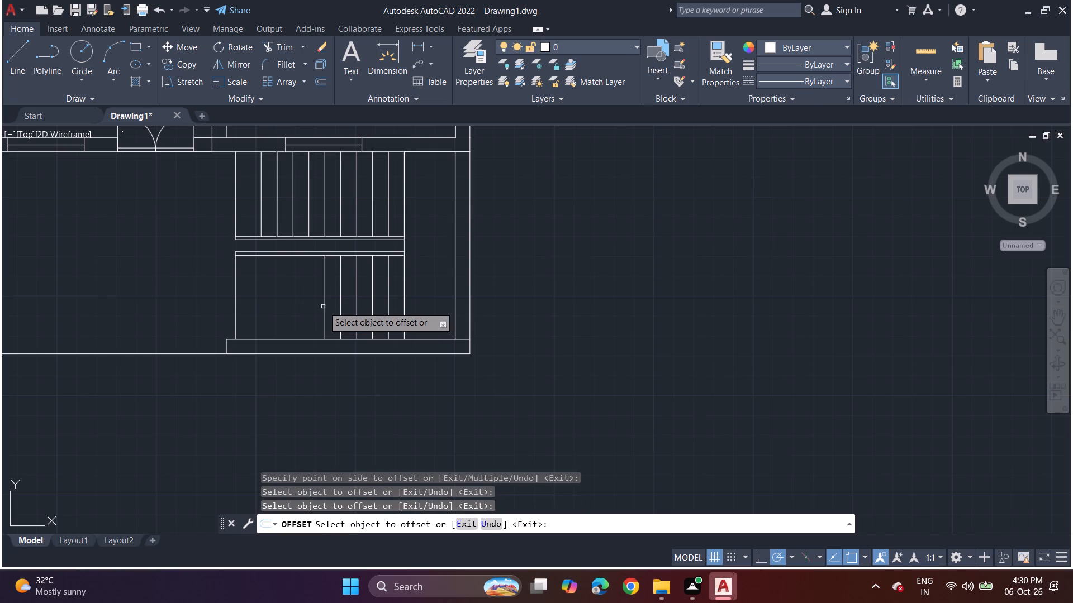
pyautogui.click(323, 307)
pyautogui.click(301, 309)
pyautogui.click(309, 306)
pyautogui.click(302, 307)
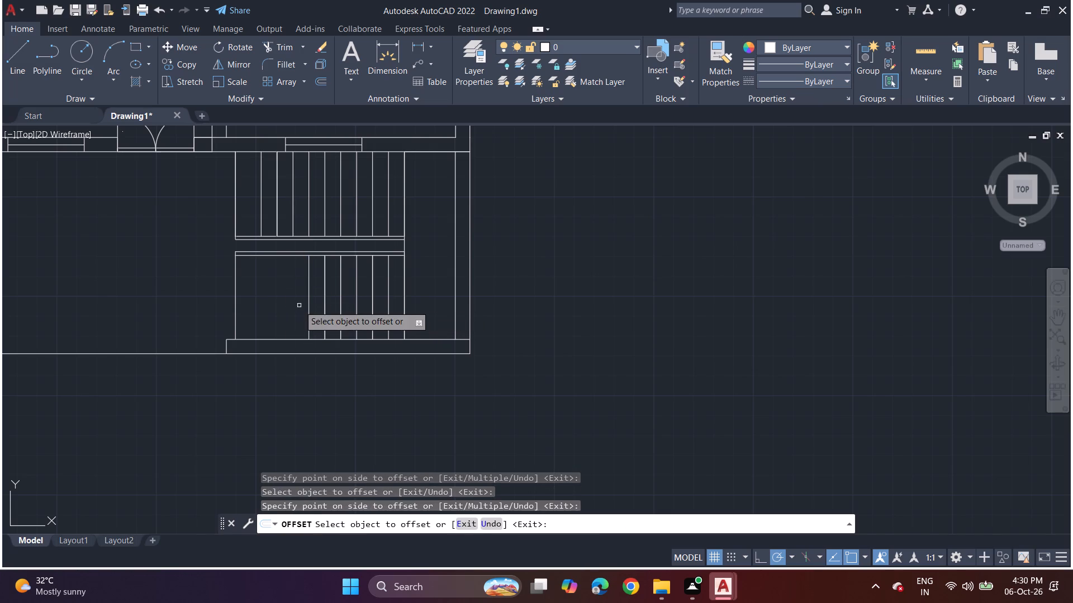
pyautogui.click(310, 304)
pyautogui.click(305, 308)
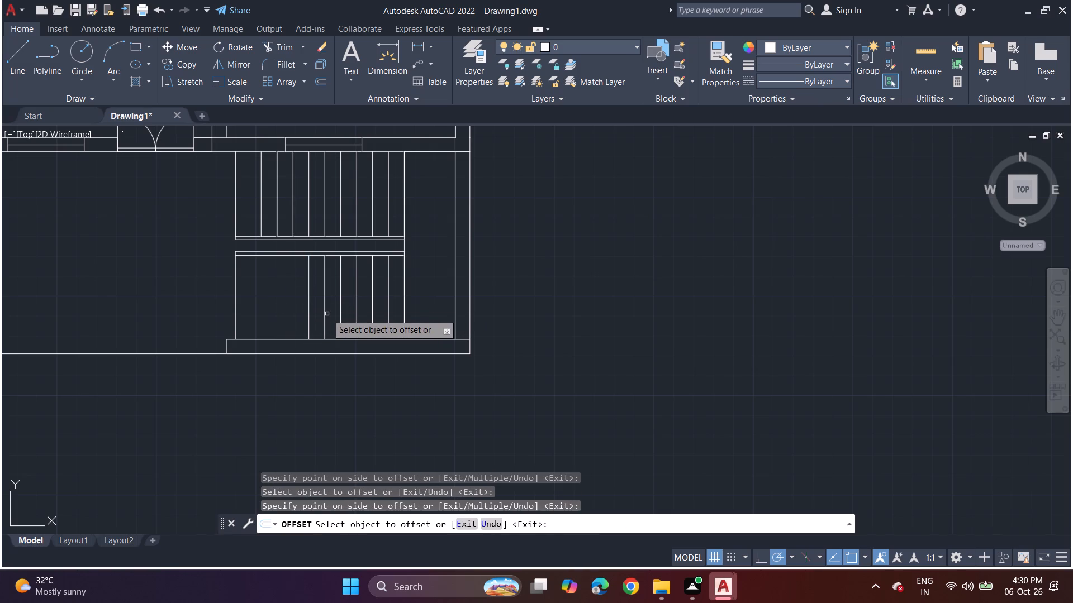
# Restart Offset with a distance of 10 and add three more tread lines toward the lower rectangle's left side.
pyautogui.press('space')
pyautogui.press('space')
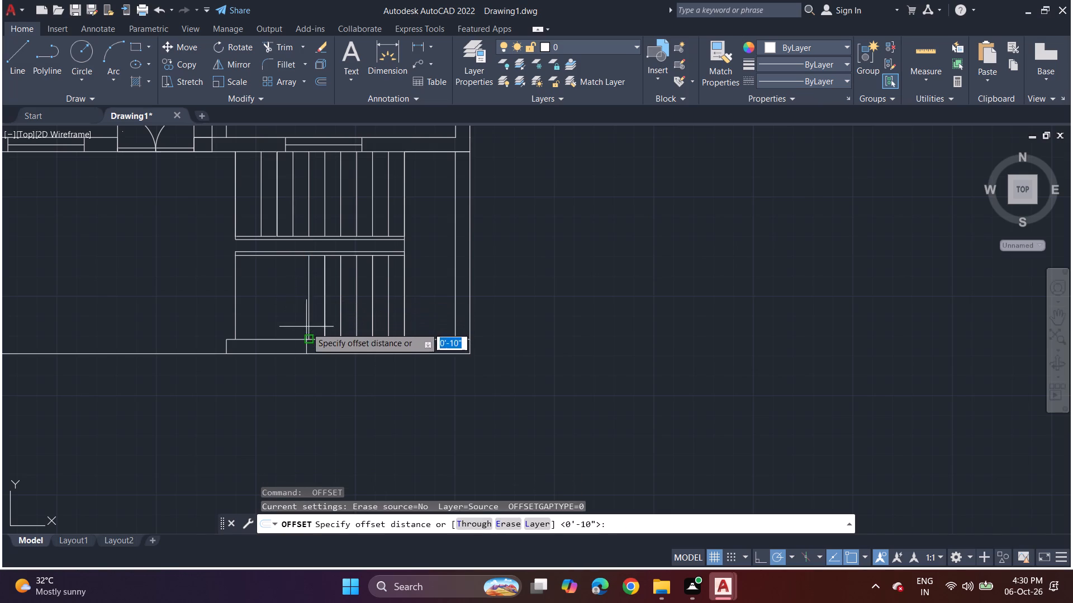
pyautogui.click(310, 343)
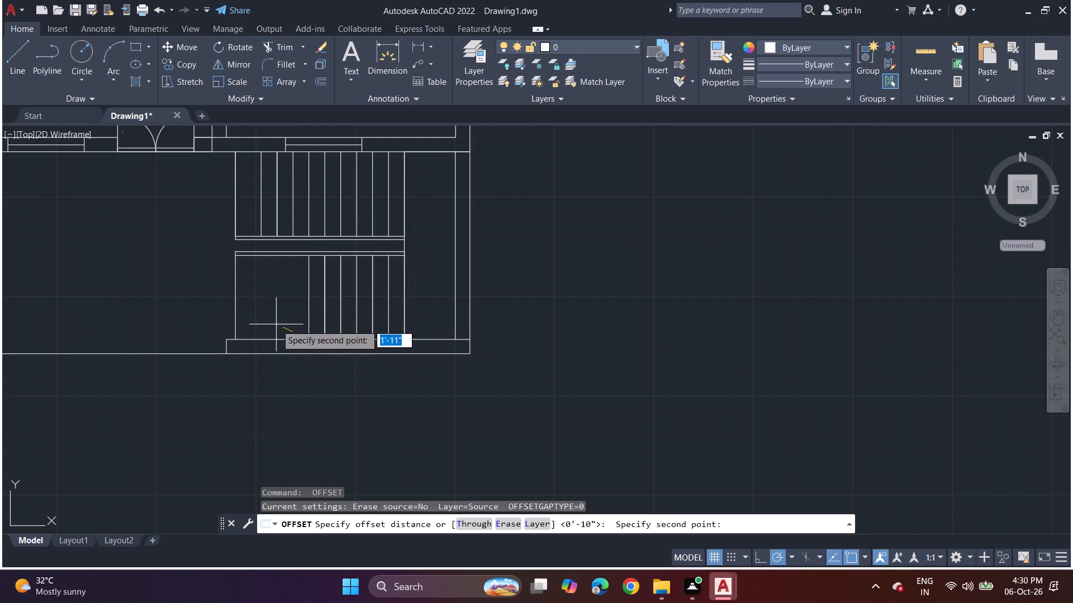
pyautogui.write('10')
pyautogui.press('Return')
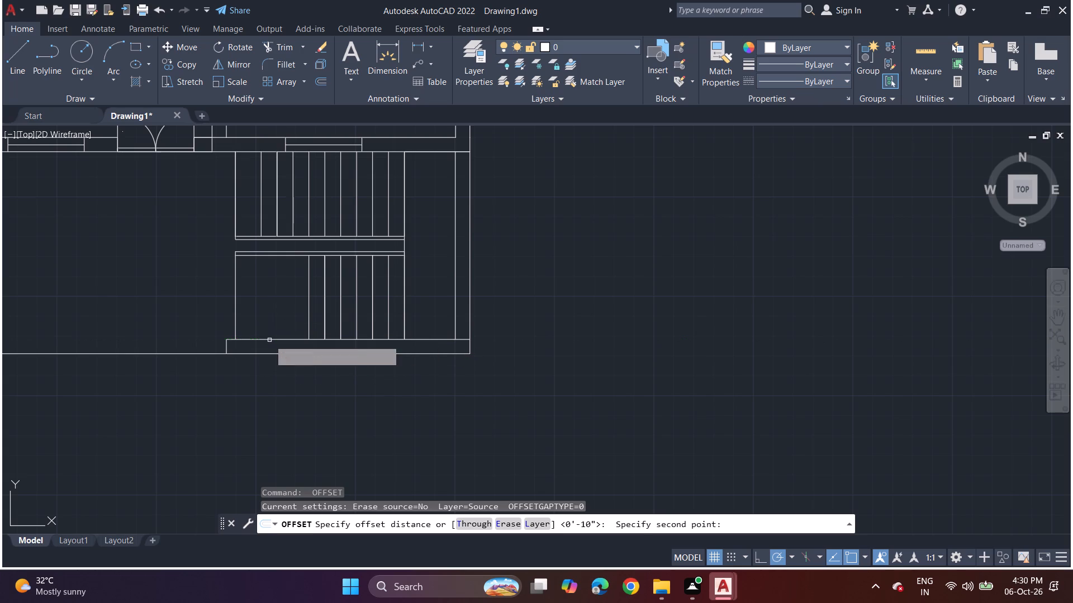
pyautogui.click(311, 303)
pyautogui.click(290, 304)
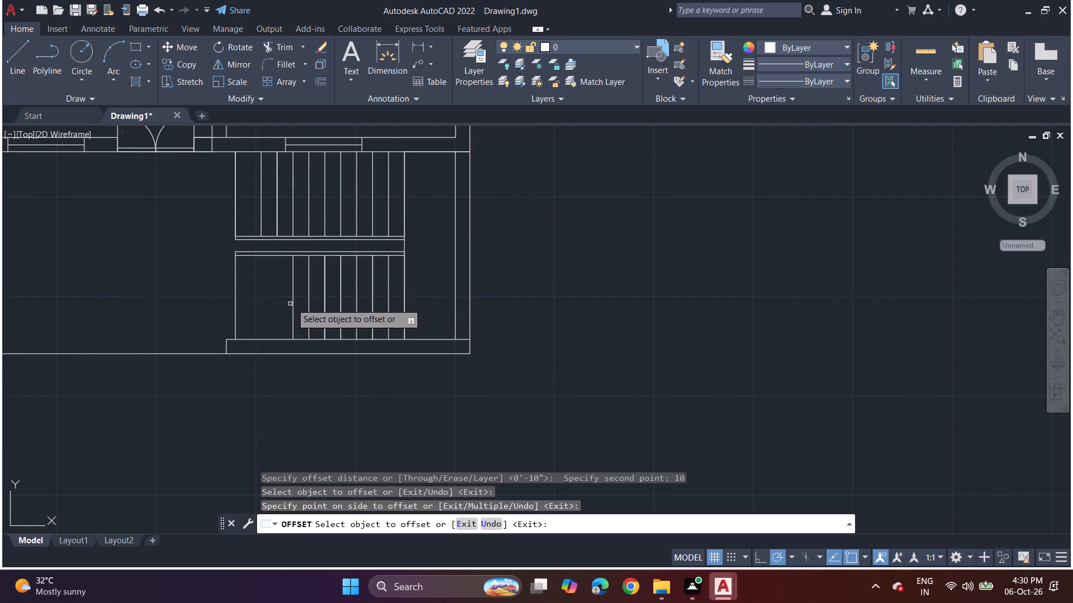
pyautogui.click(295, 301)
pyautogui.click(272, 304)
pyautogui.click(278, 301)
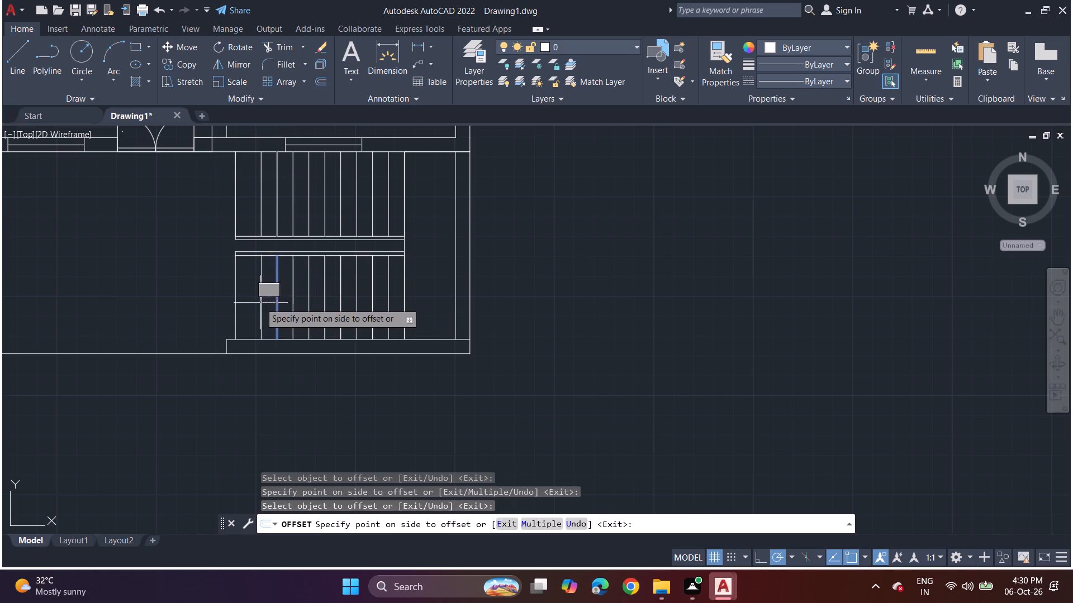
pyautogui.click(260, 303)
pyautogui.click(260, 303)
pyautogui.click(255, 303)
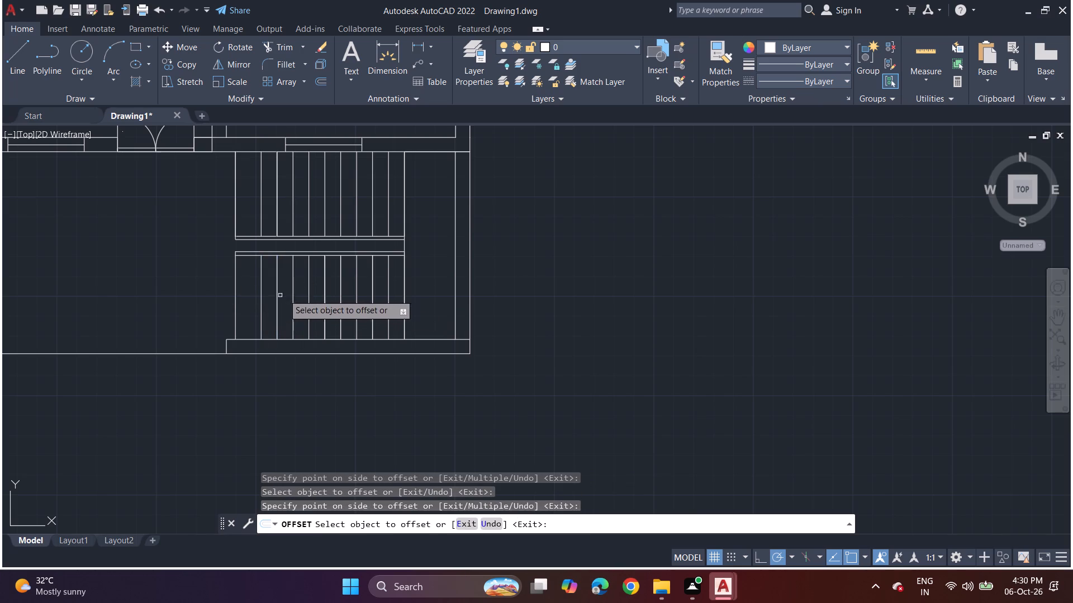
# Draw a line from the upper flight's lower-left inner corner about 7" to the right, then up to the house wall, forming another tread line.
pyautogui.click(11, 56)
pyautogui.scroll(2, 221, 218)
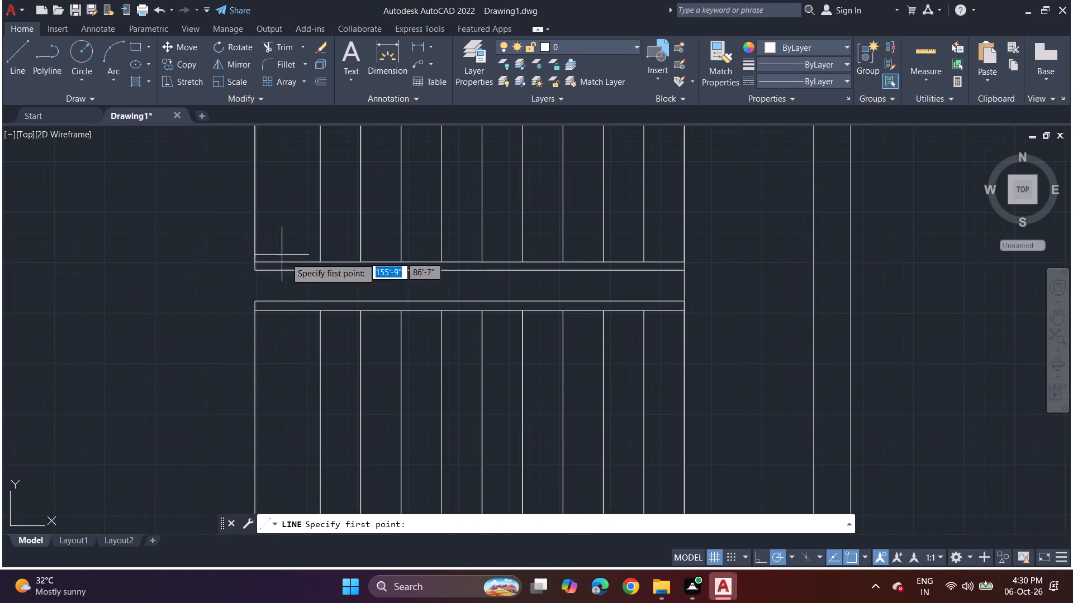
pyautogui.click(257, 262)
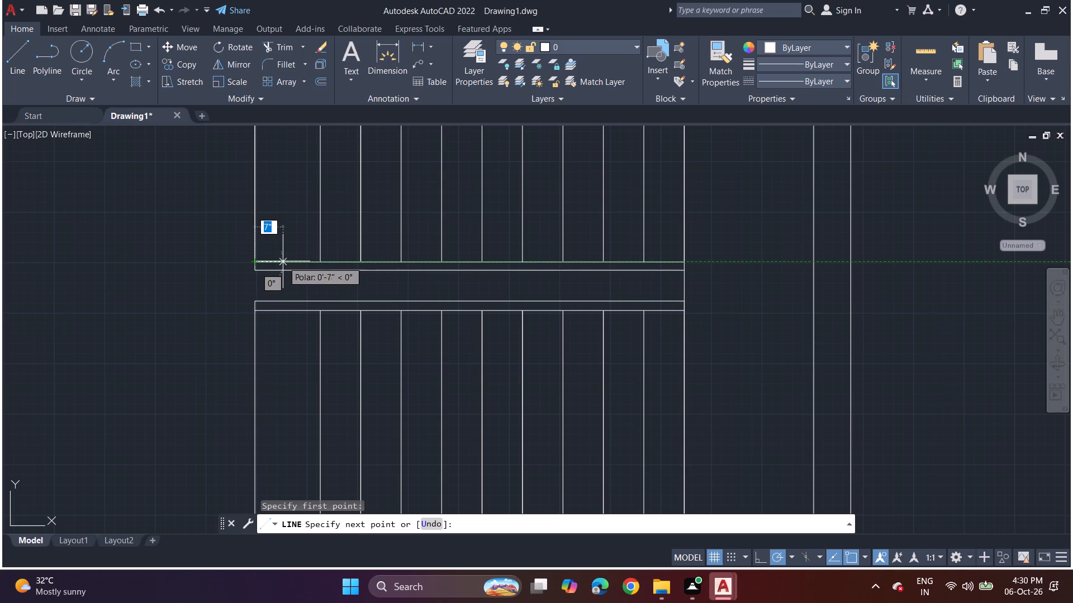
pyautogui.click(283, 261)
pyautogui.moveTo(296, 165); pyautogui.dragTo(266, 350, button='middle')
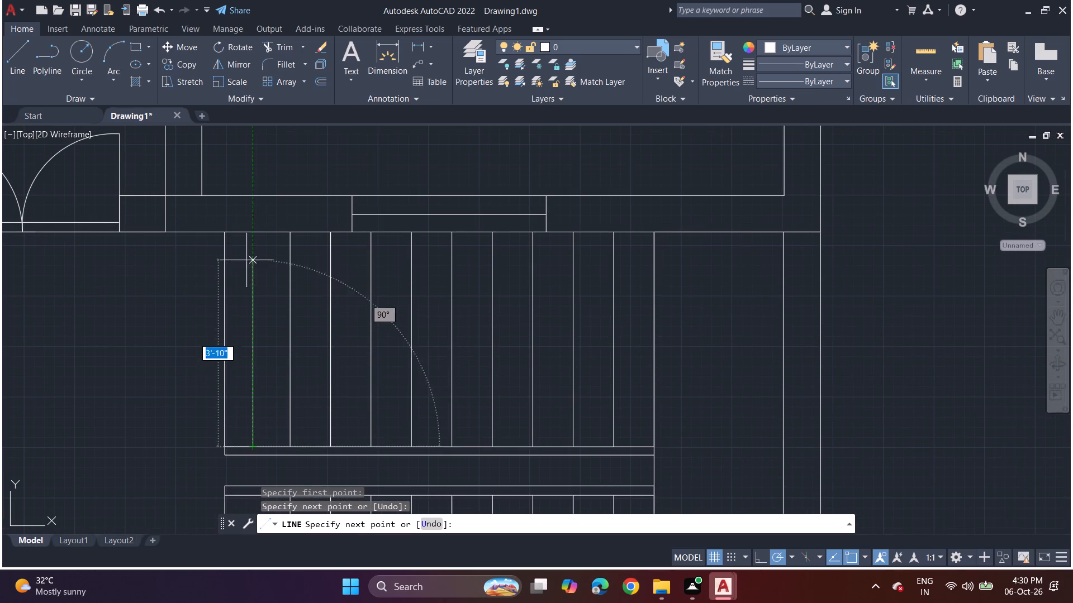
pyautogui.click(255, 230)
pyautogui.middleClick(288, 311)
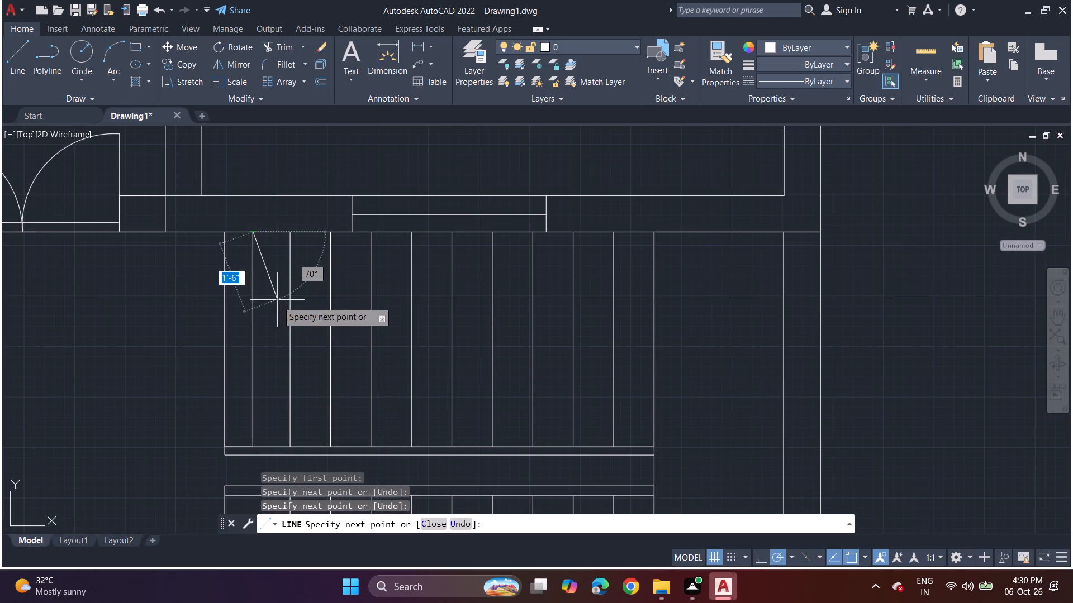
pyautogui.press('space')
# Draw a line from the lower flight's upper-left inner corner to the right, aligned with the upper flight's first tread, then down to the bottom wall.
pyautogui.scroll(-1, 265, 342)
pyautogui.moveTo(238, 358); pyautogui.dragTo(181, 141, button='middle')
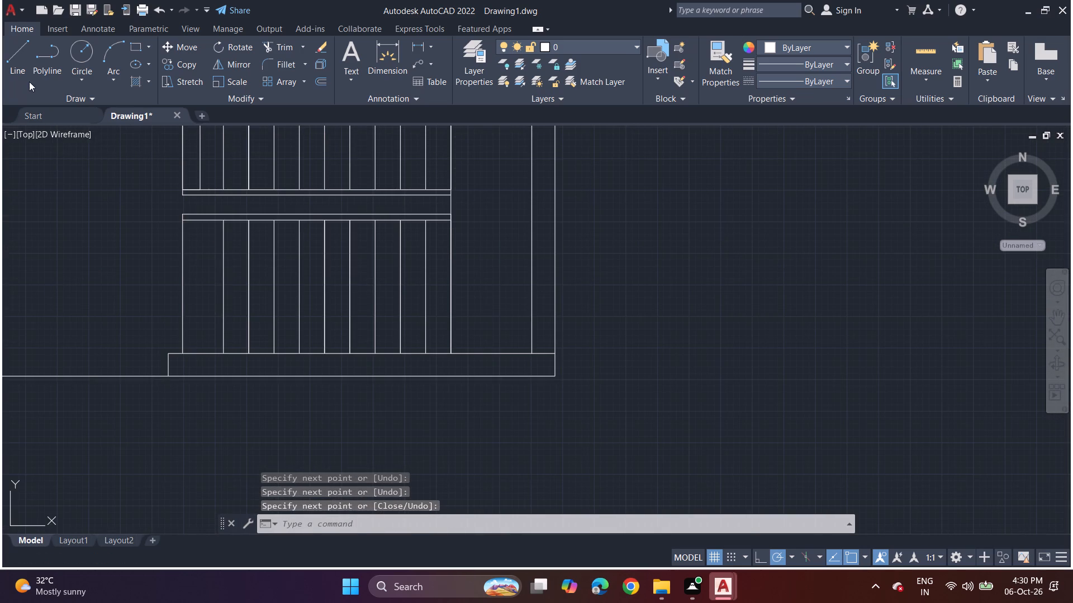
pyautogui.moveTo(8, 60); pyautogui.dragTo(16, 60)
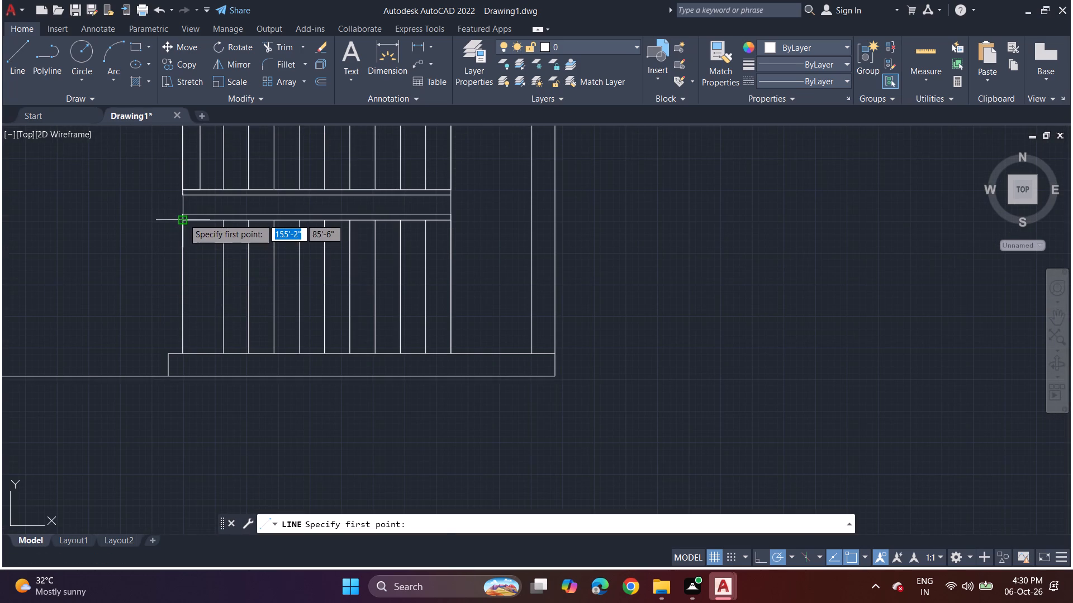
pyautogui.click(183, 218)
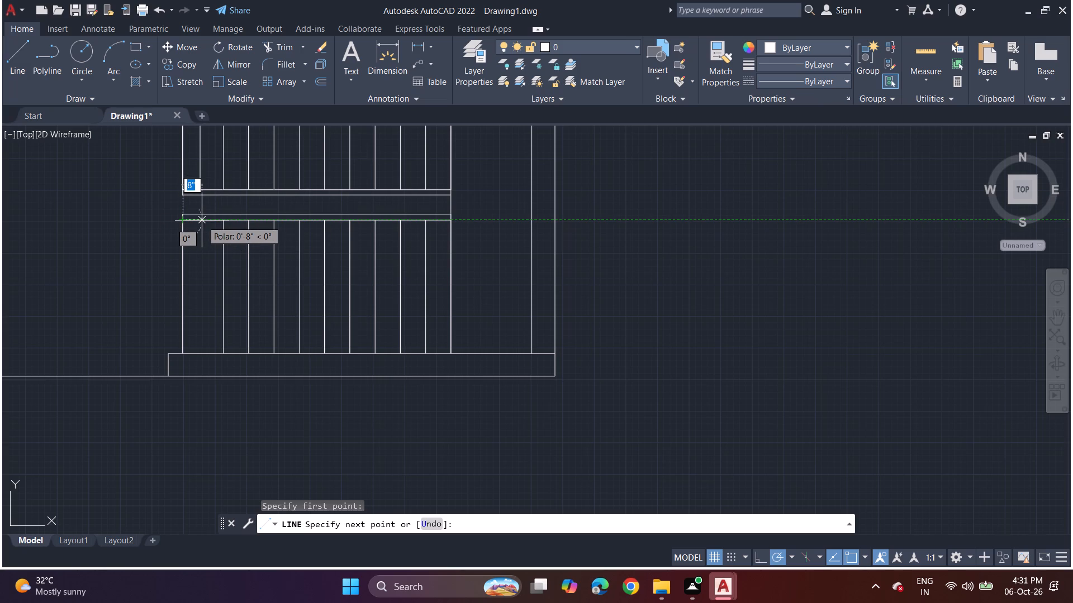
pyautogui.click(200, 218)
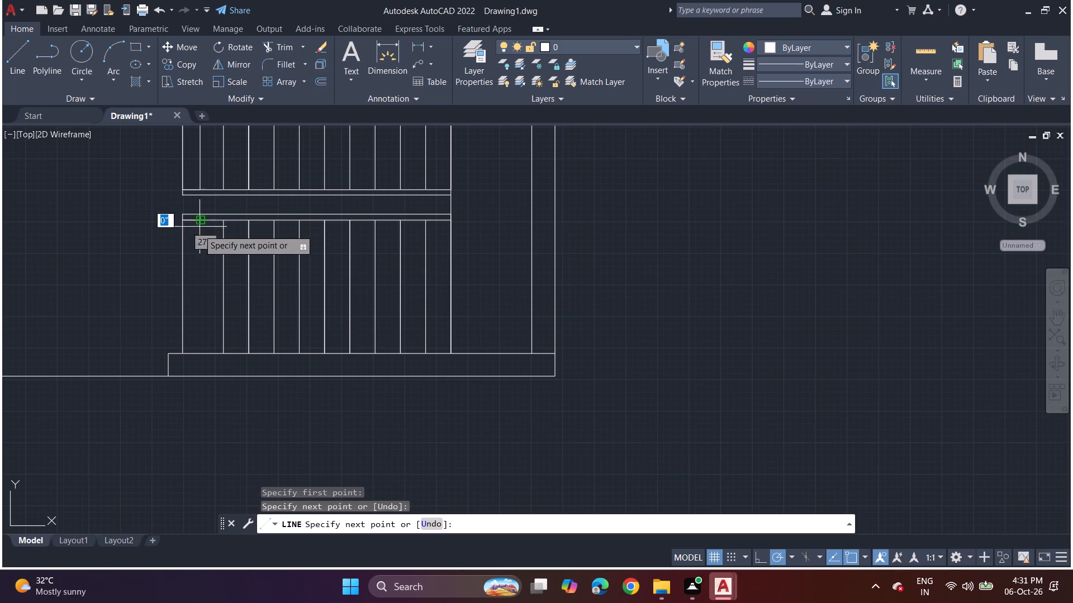
pyautogui.click(205, 351)
pyautogui.press('space')
# Draw a line down the corridor face of the partition beside the rear double door, then across its thickness, level with the upper small room's lower wall.
pyautogui.scroll(-2, 220, 372)
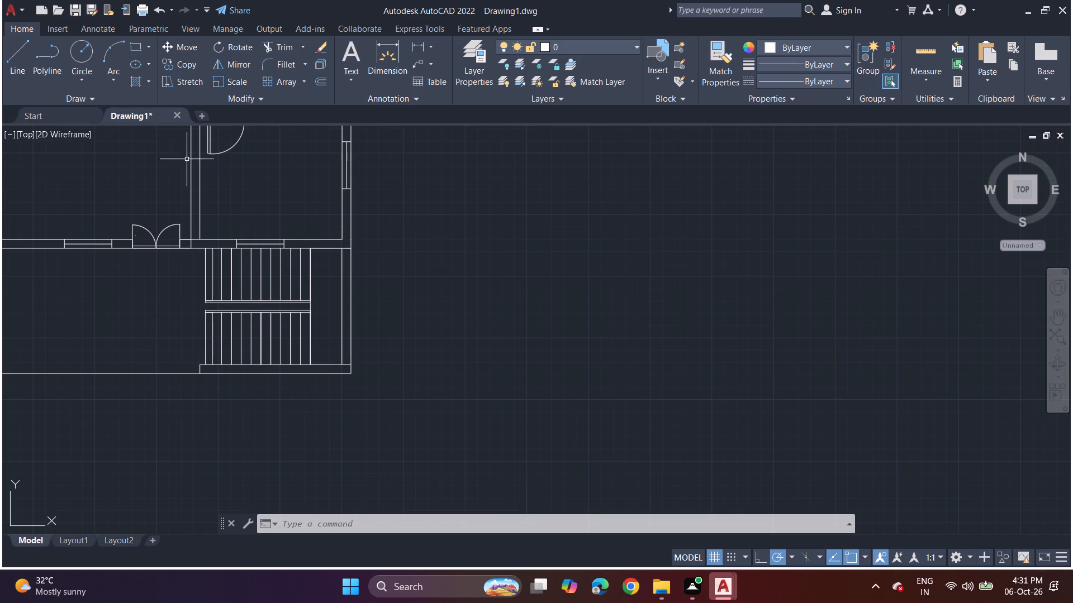
pyautogui.moveTo(156, 199); pyautogui.dragTo(369, 487, button='middle')
pyautogui.moveTo(466, 403); pyautogui.dragTo(405, 403, button='middle')
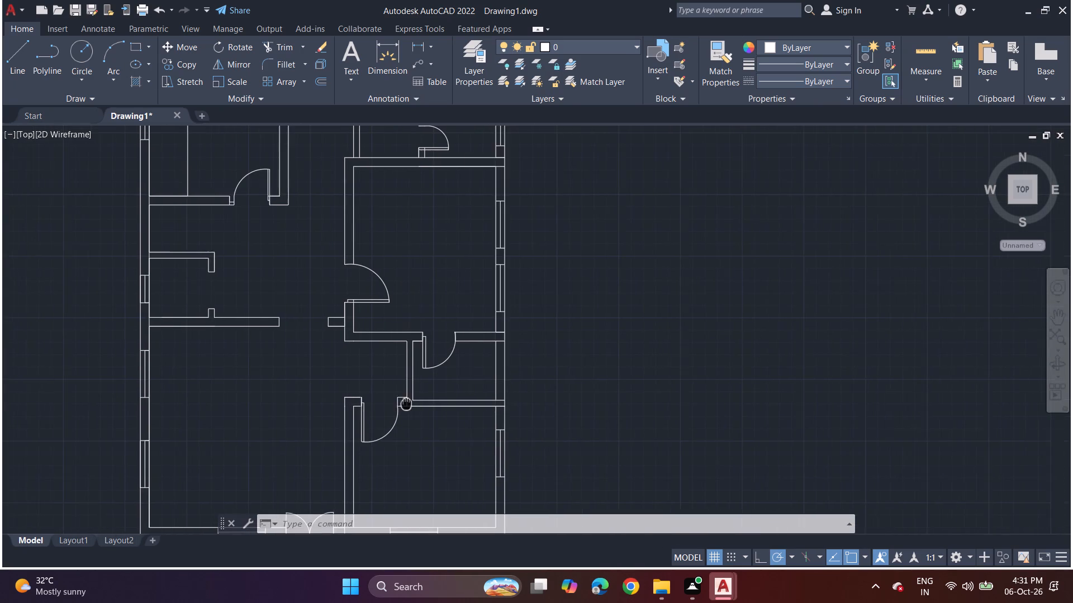
pyautogui.moveTo(405, 403); pyautogui.dragTo(359, 395, button='middle')
pyautogui.scroll(-1, 354, 361)
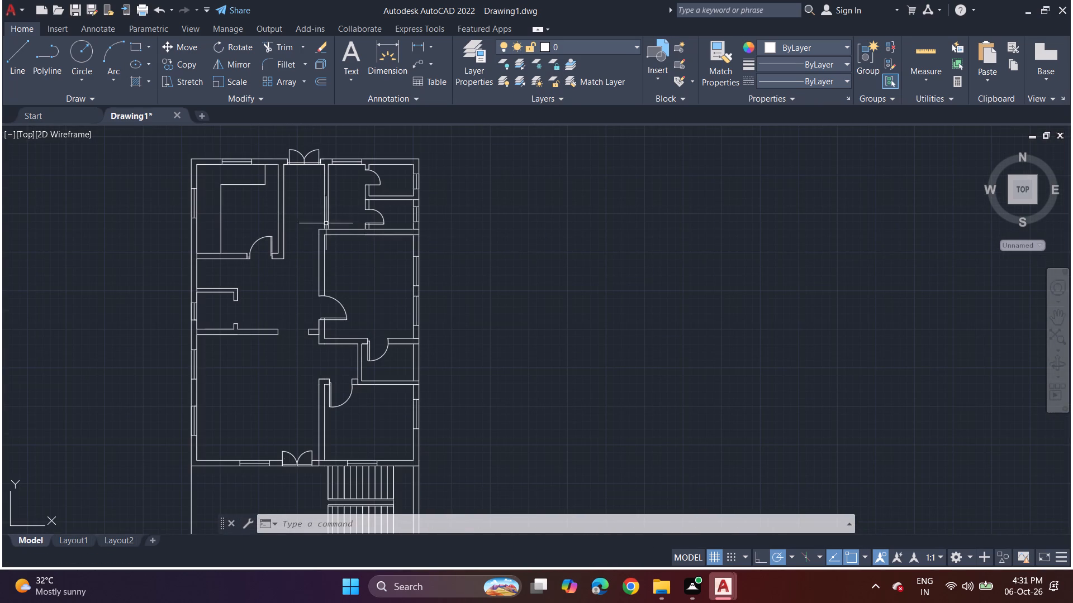
pyautogui.click(23, 46)
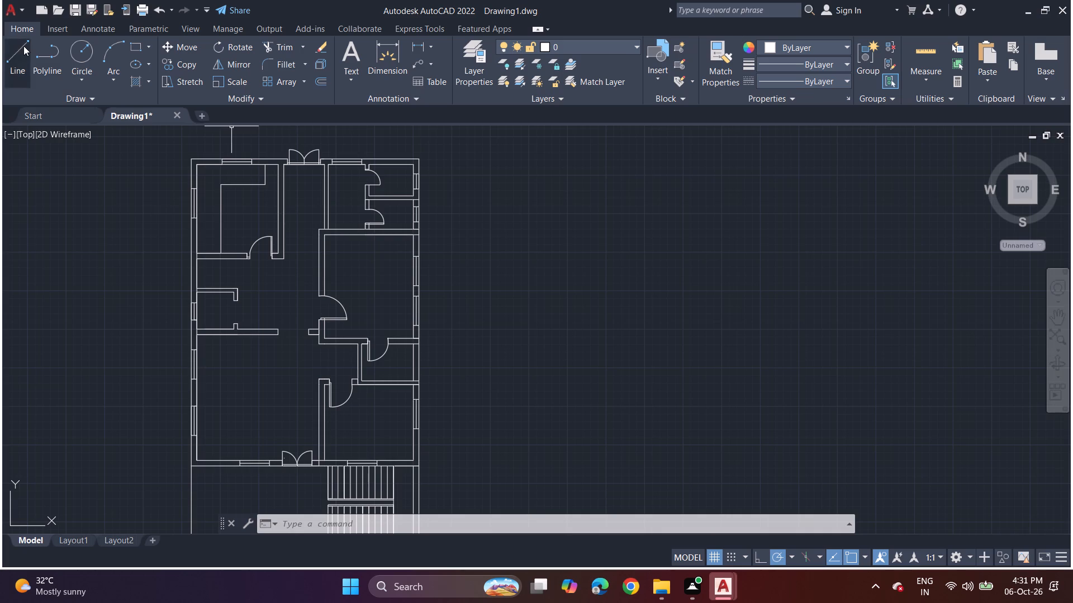
pyautogui.scroll(2, 327, 211)
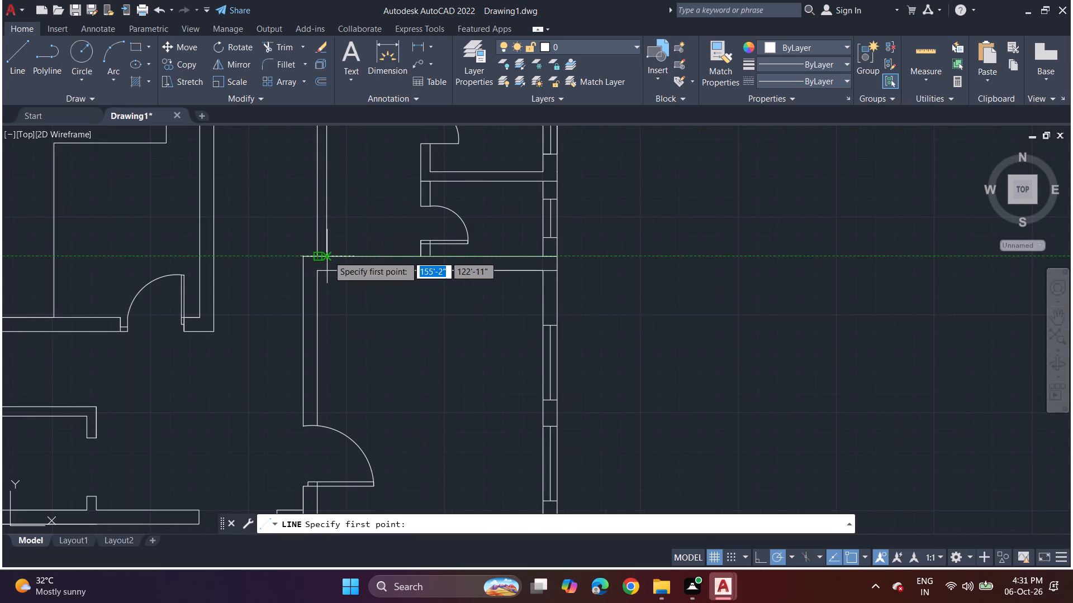
pyautogui.moveTo(325, 210); pyautogui.dragTo(325, 304, button='middle')
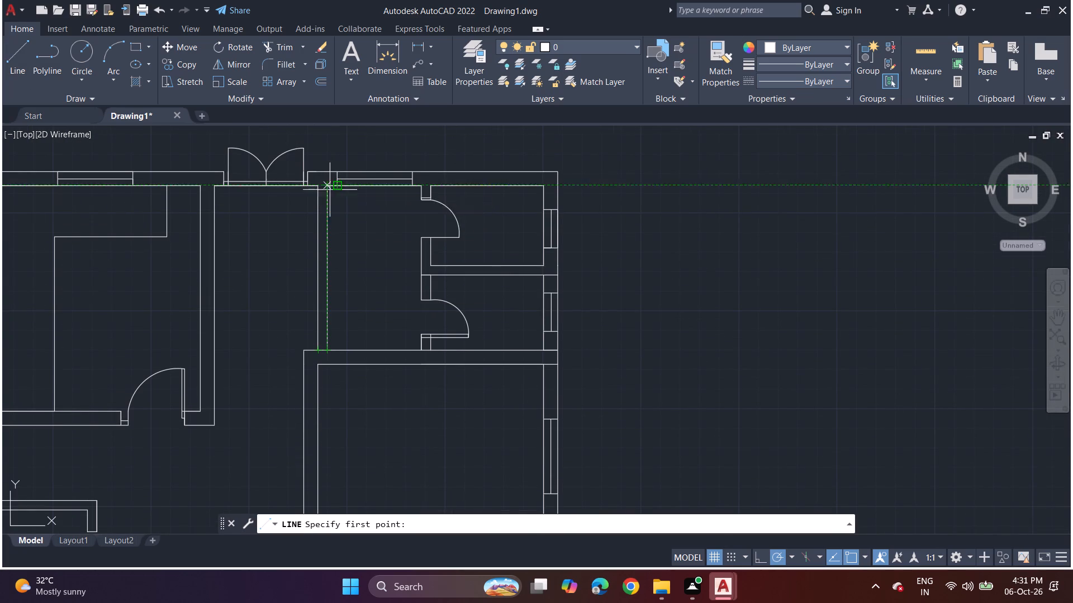
pyautogui.click(320, 188)
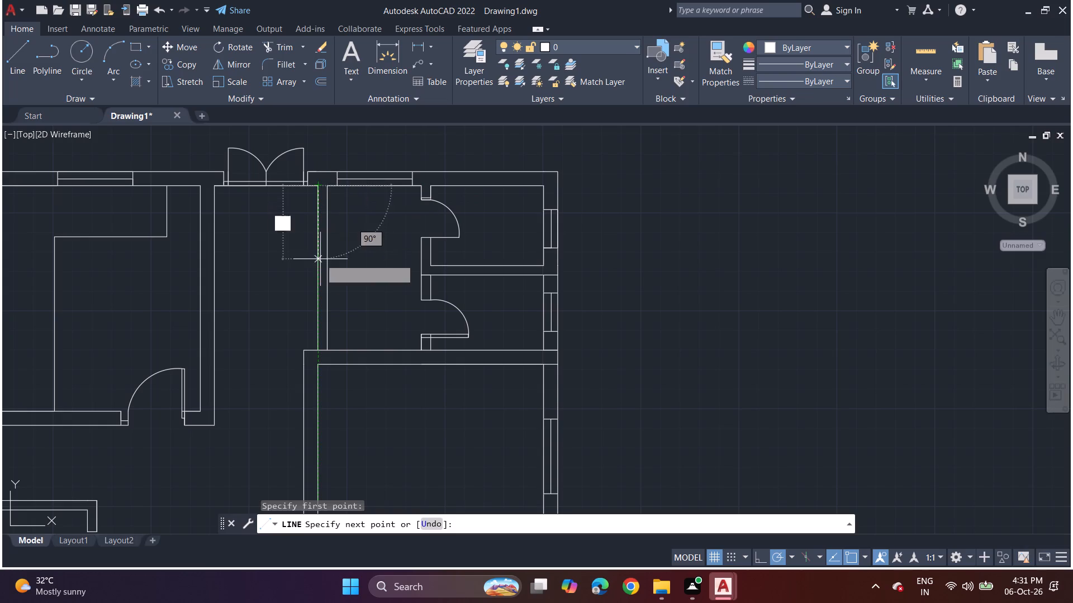
pyautogui.click(320, 267)
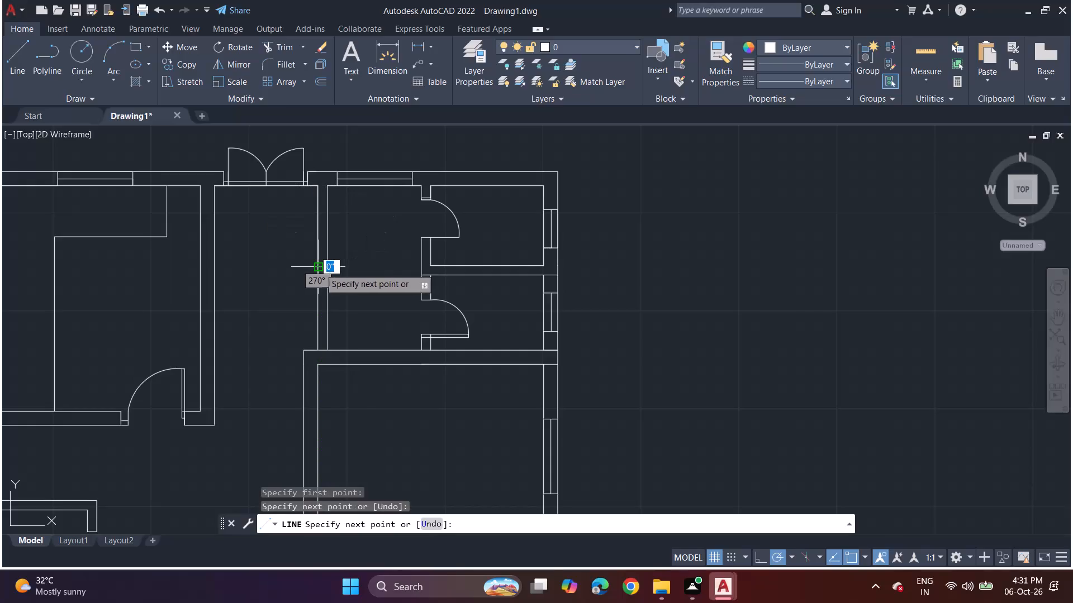
pyautogui.click(326, 269)
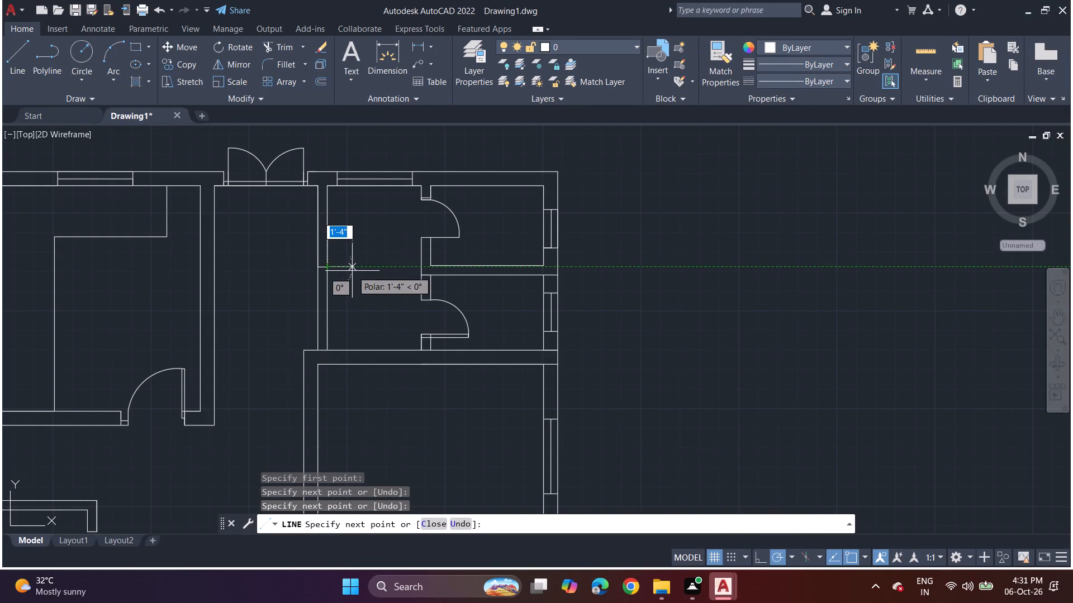
pyautogui.press('space')
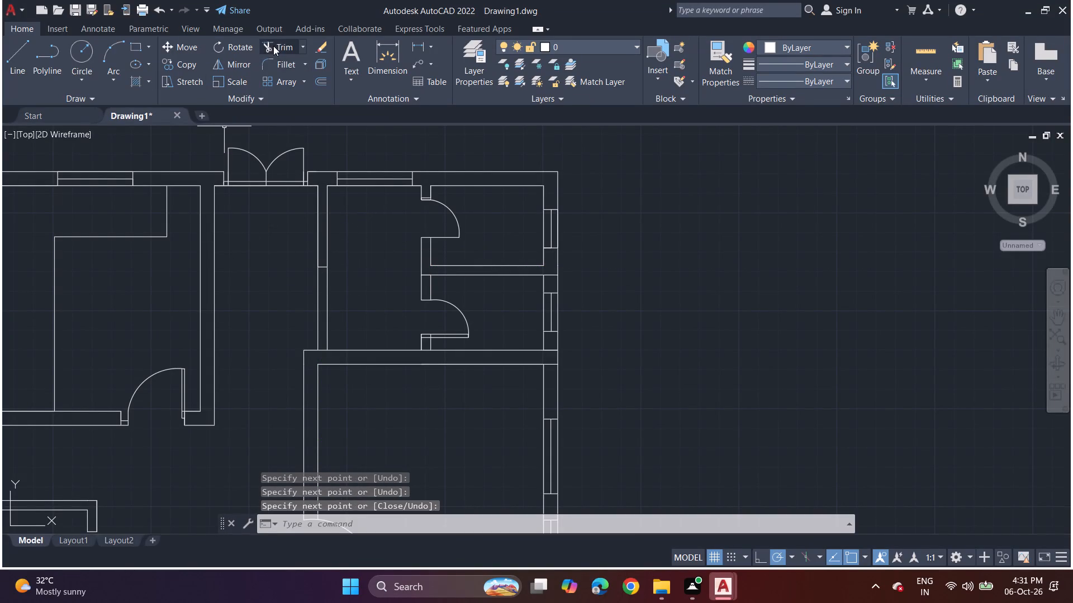
# Trim both partition lines below the new cross line to open the wall down to the bedroom wall.
pyautogui.moveTo(273, 46); pyautogui.dragTo(273, 53)
pyautogui.moveTo(289, 303); pyautogui.dragTo(347, 304)
pyautogui.scroll(-2, 351, 337)
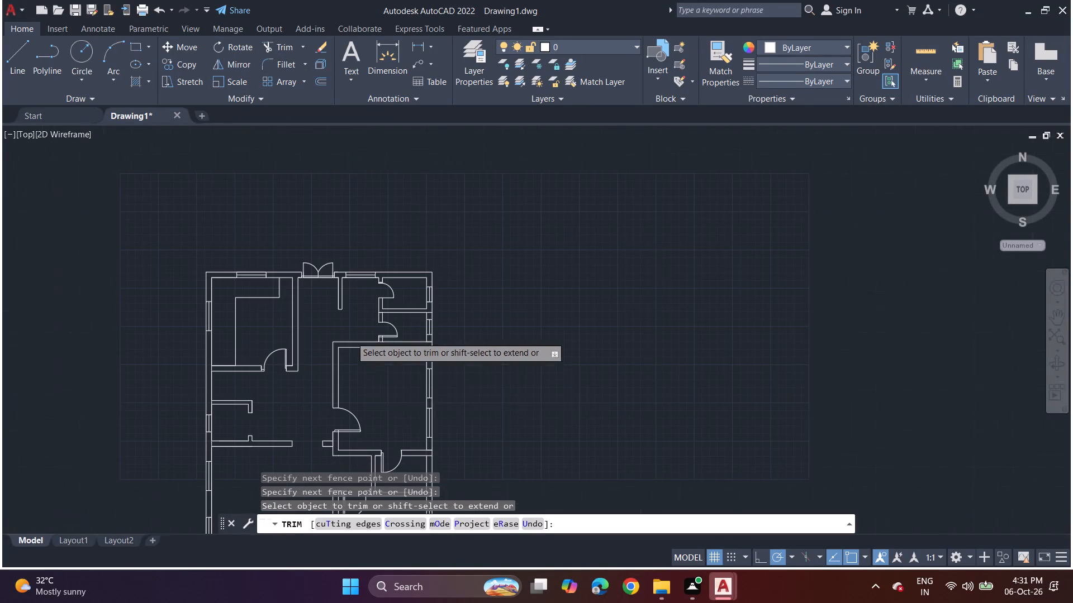
# Trim away the horizontal edge and short vertical end of the L-shaped counter outline in the upper-left room.
pyautogui.moveTo(390, 392); pyautogui.dragTo(410, 307, button='middle')
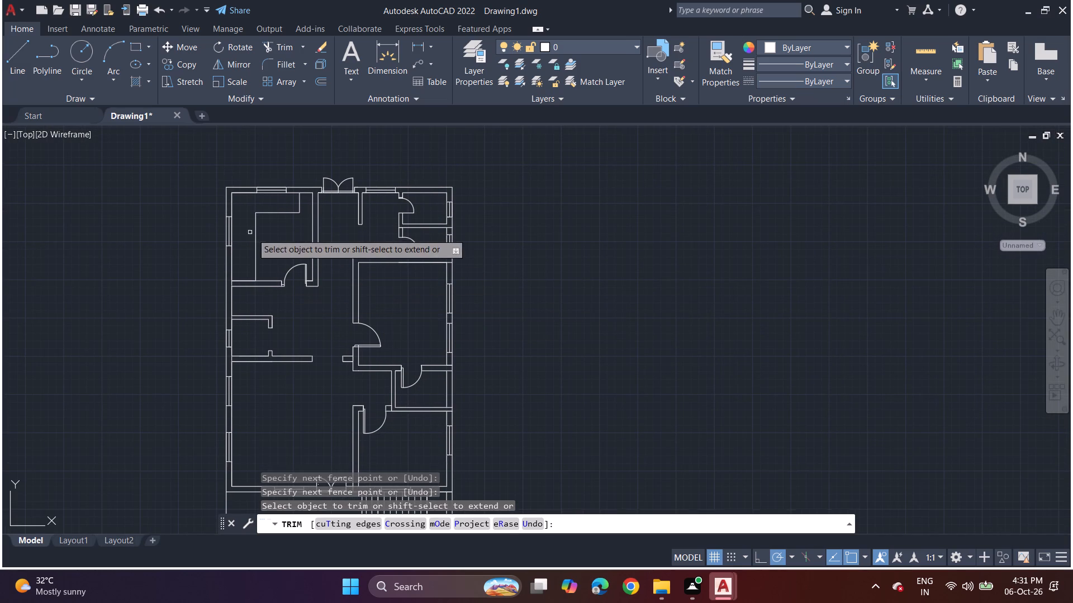
pyautogui.scroll(2, 310, 227)
pyautogui.moveTo(286, 192); pyautogui.dragTo(303, 261, button='middle')
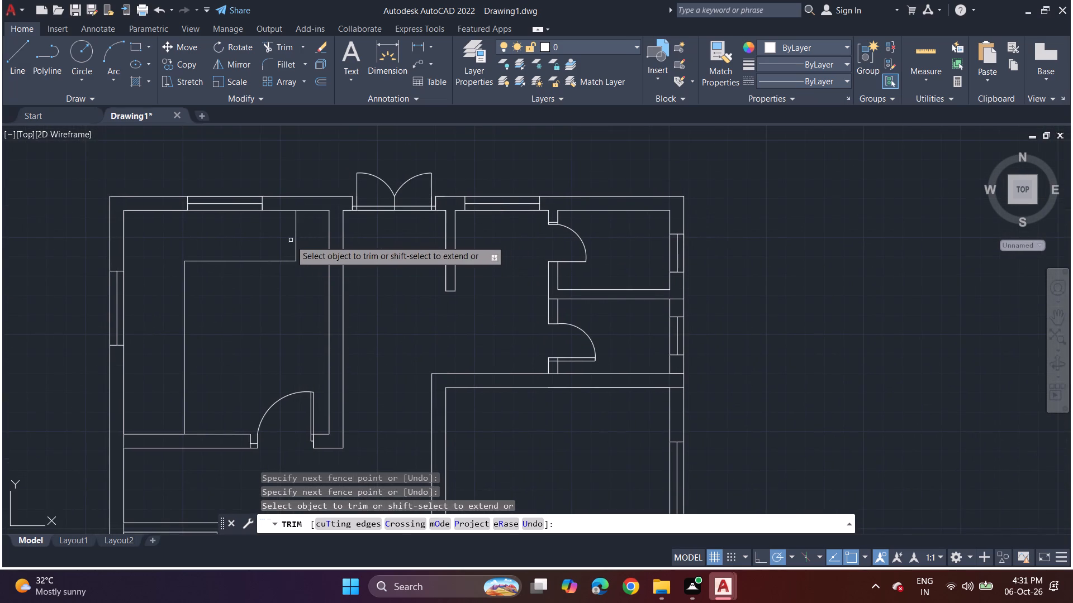
pyautogui.click(291, 240)
pyautogui.click(296, 238)
pyautogui.moveTo(284, 241); pyautogui.dragTo(280, 260)
pyautogui.click(278, 271)
pyautogui.click(284, 252)
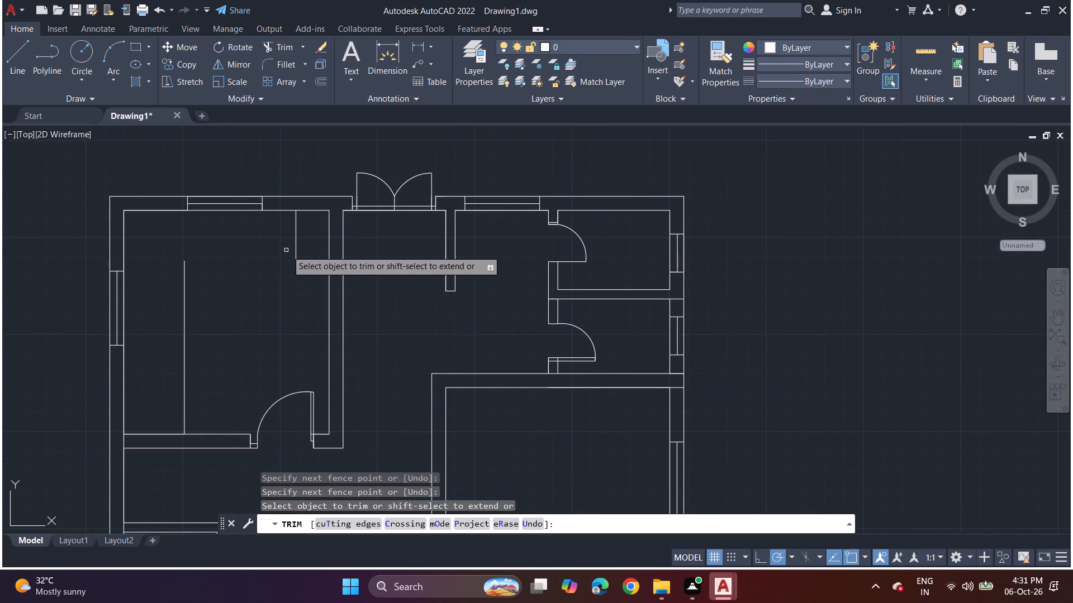
pyautogui.click(292, 243)
pyautogui.moveTo(292, 243); pyautogui.dragTo(297, 240)
pyautogui.click(302, 238)
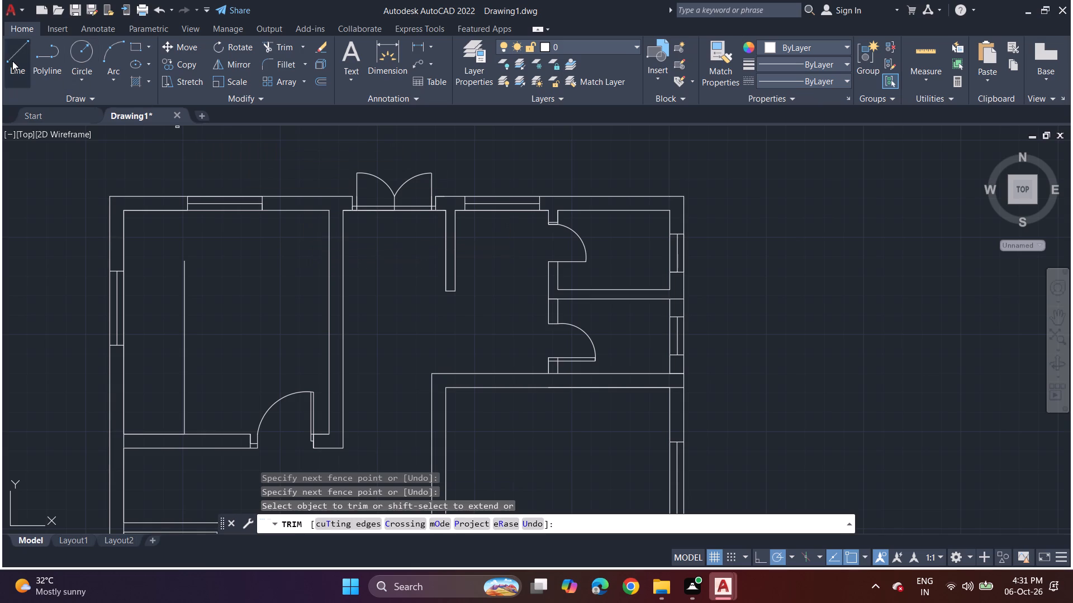
# Draw a line from the top of the remaining counter edge about 5' to the right, then up to the rear wall.
pyautogui.click(12, 61)
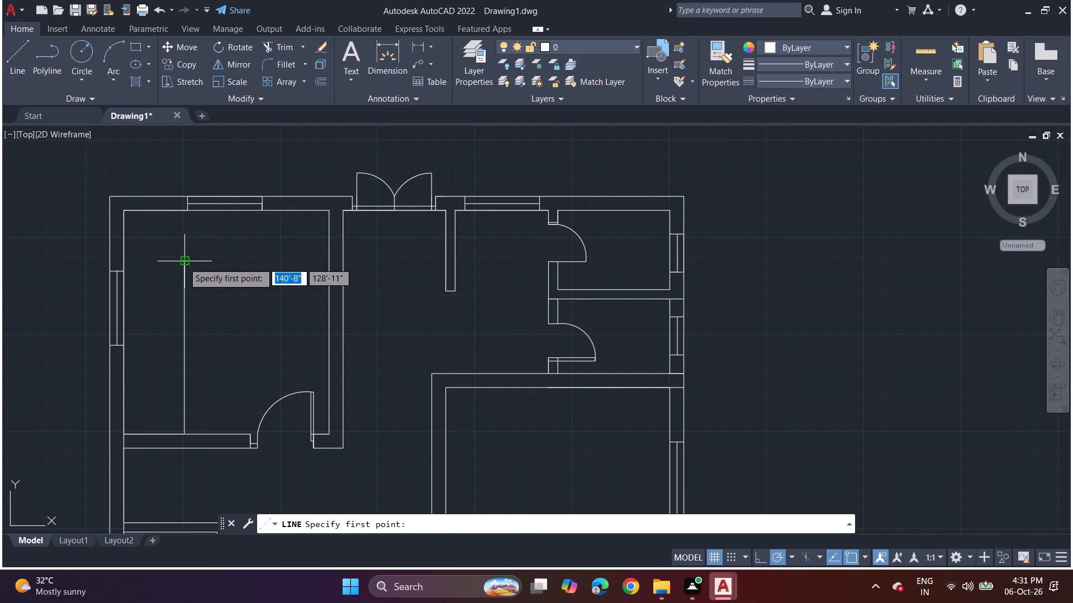
pyautogui.click(183, 262)
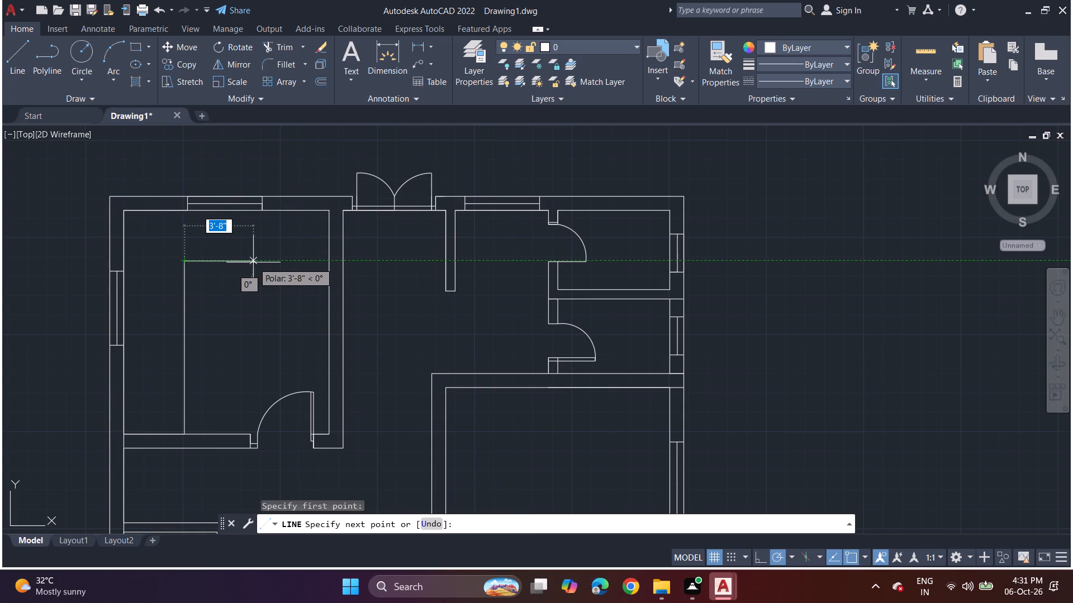
pyautogui.click(263, 264)
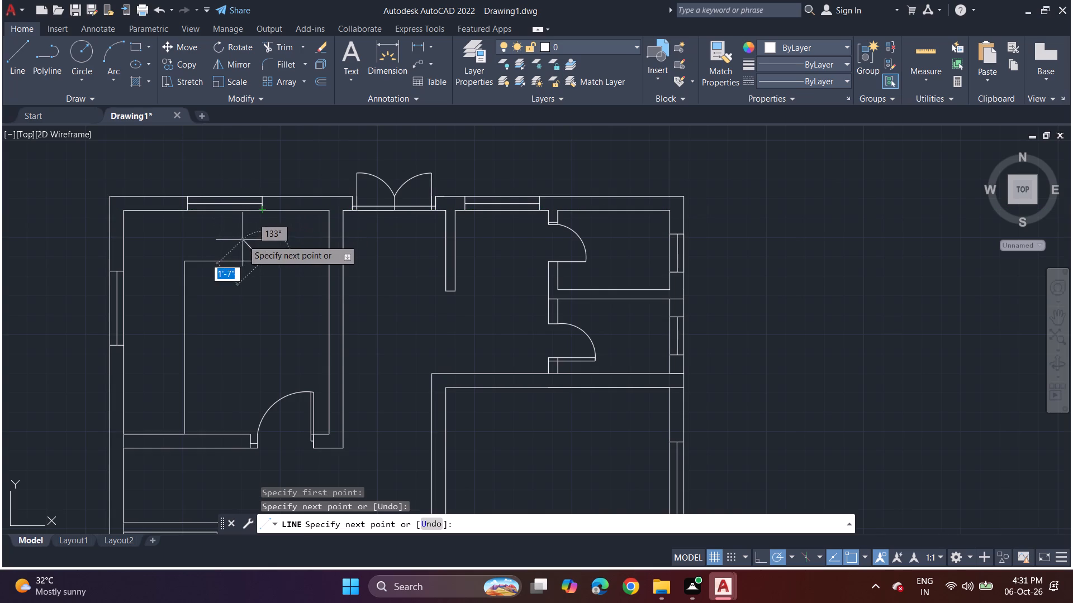
pyautogui.hotkey('ctrl', 'z')
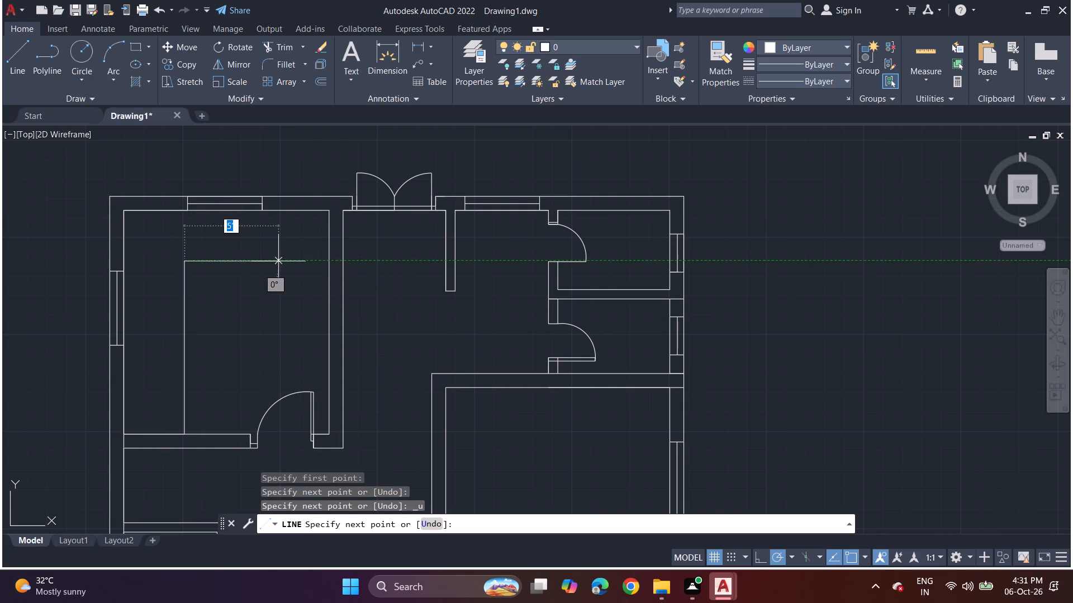
pyautogui.click(278, 261)
pyautogui.click(279, 209)
pyautogui.press('space')
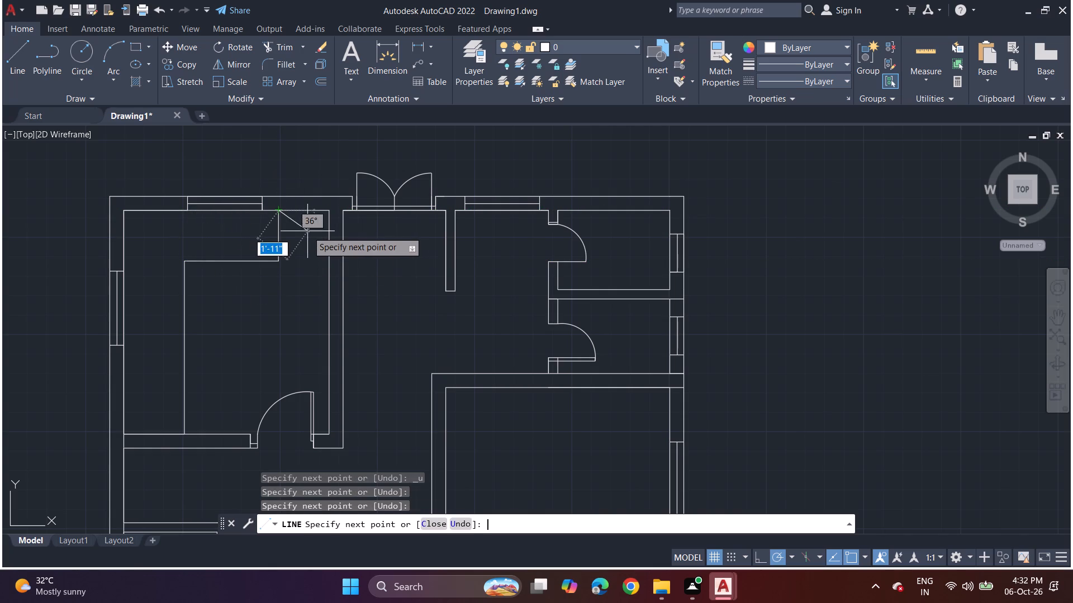
# Draw a line from the room's upper-right corner about 1'-6" left, then down and across to the partition, outlining a narrow unit.
pyautogui.press('space')
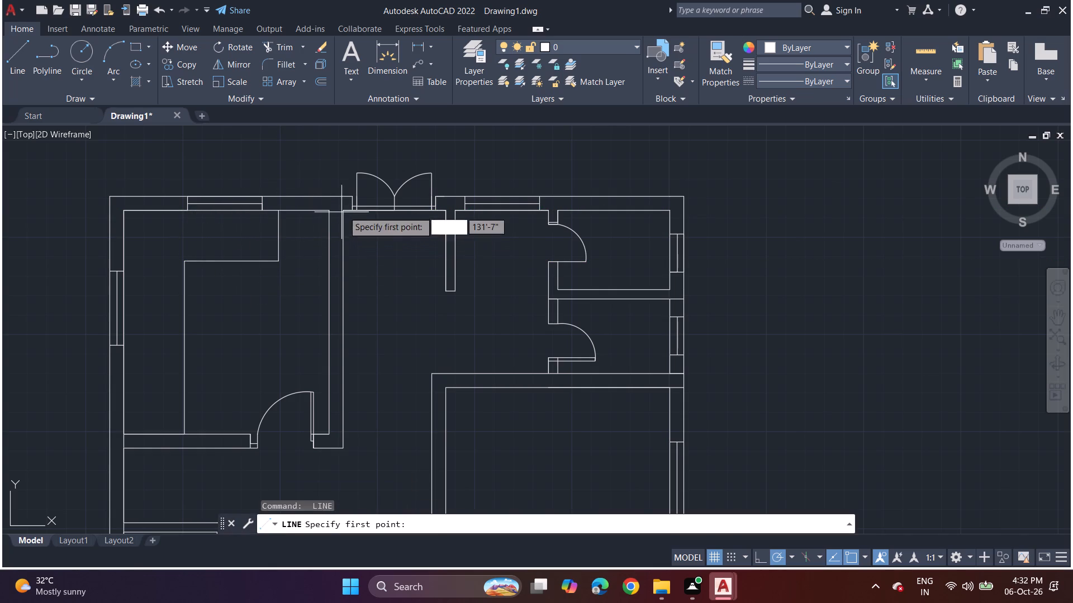
pyautogui.click(328, 214)
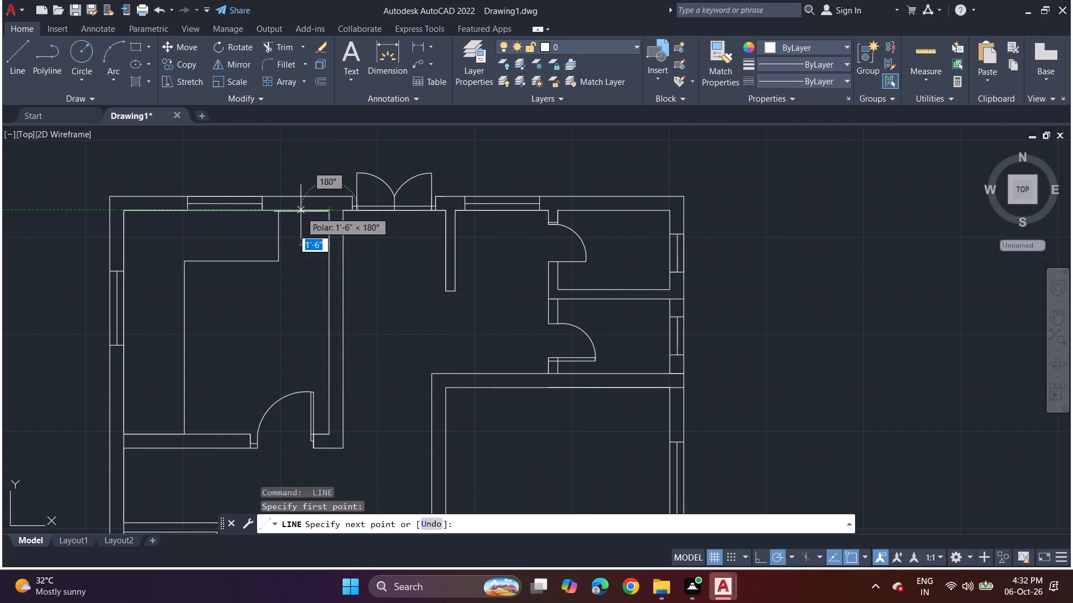
pyautogui.click(301, 212)
pyautogui.click(301, 320)
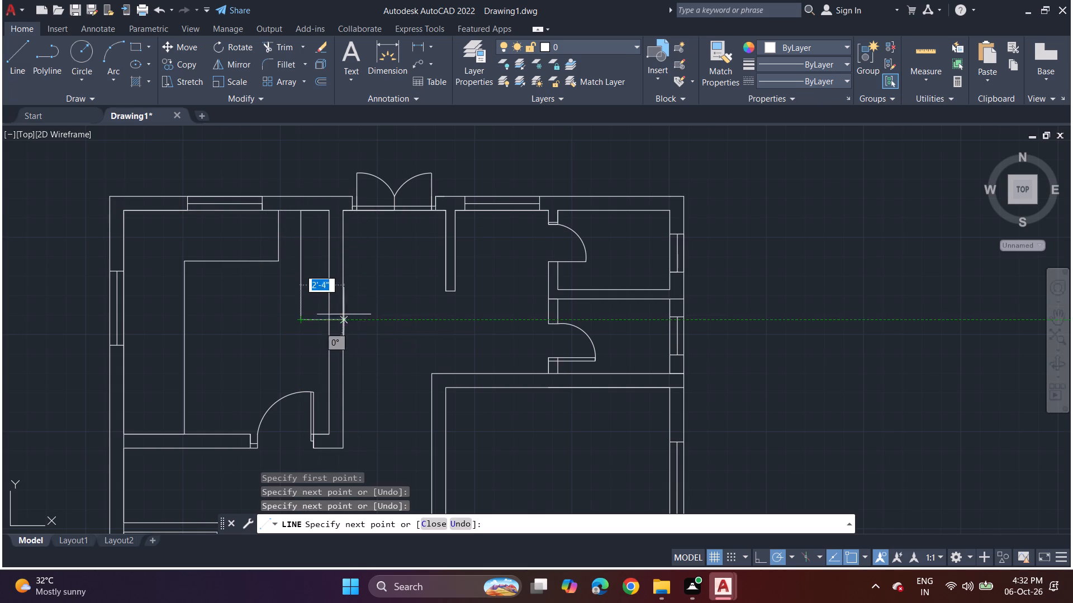
pyautogui.click(324, 317)
pyautogui.press('space')
# Check the recent, current drawing, favorite and library blocks for anything to insert into the plan.
pyautogui.scroll(-2, 330, 359)
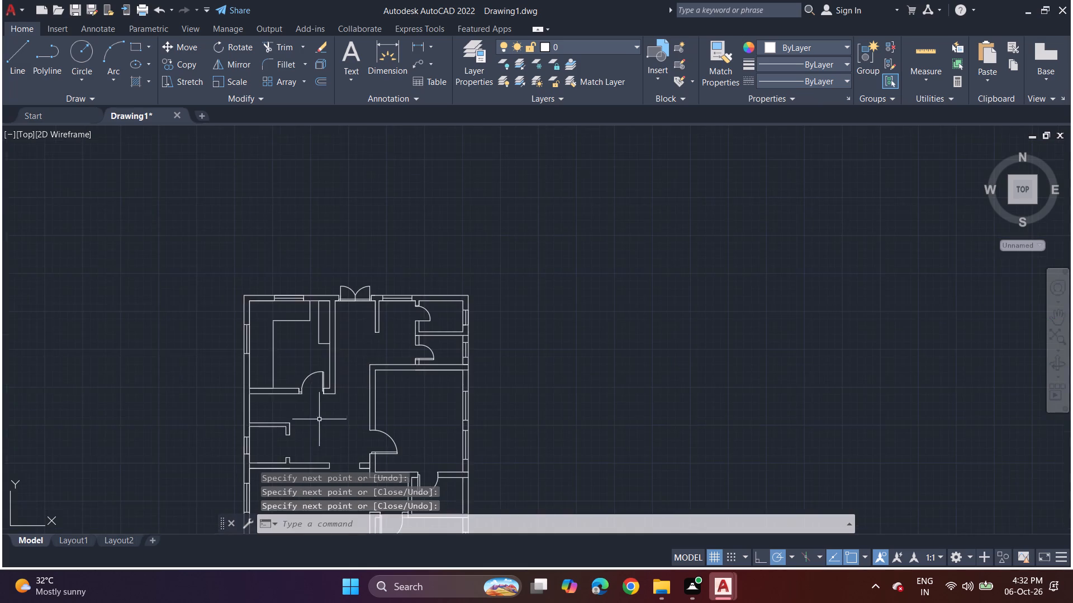
pyautogui.moveTo(324, 423); pyautogui.dragTo(357, 236, button='middle')
pyautogui.scroll(-1, 365, 234)
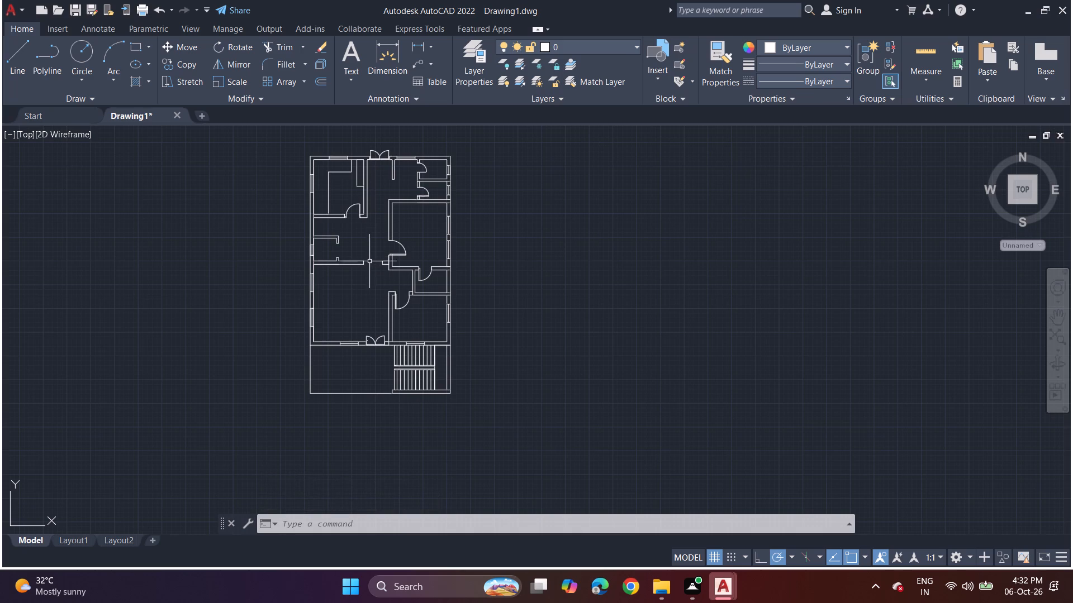
pyautogui.click(658, 586)
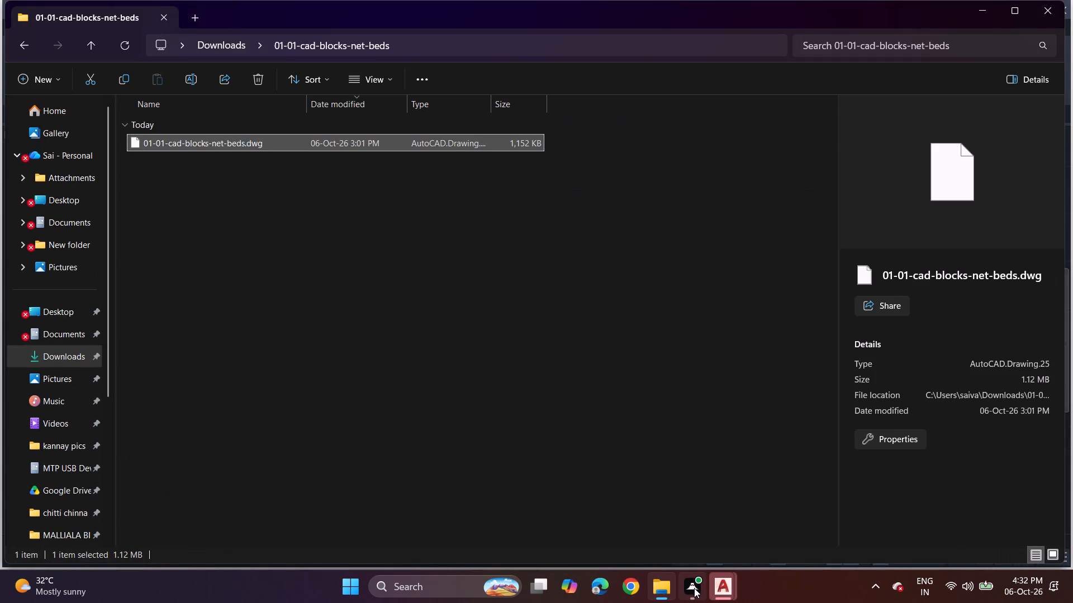
pyautogui.click(721, 586)
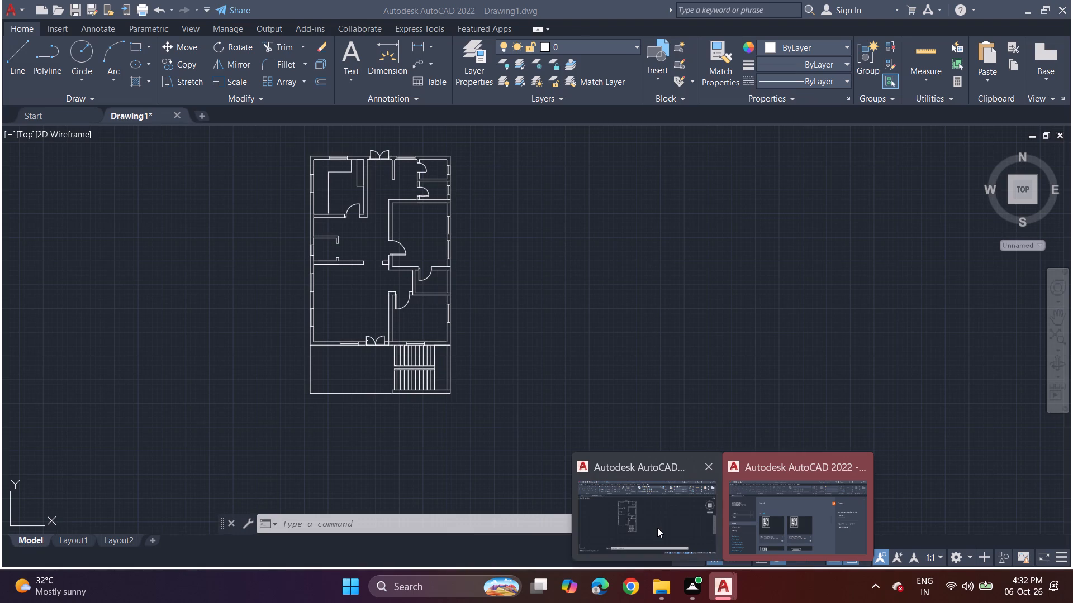
pyautogui.click(657, 528)
pyautogui.click(661, 71)
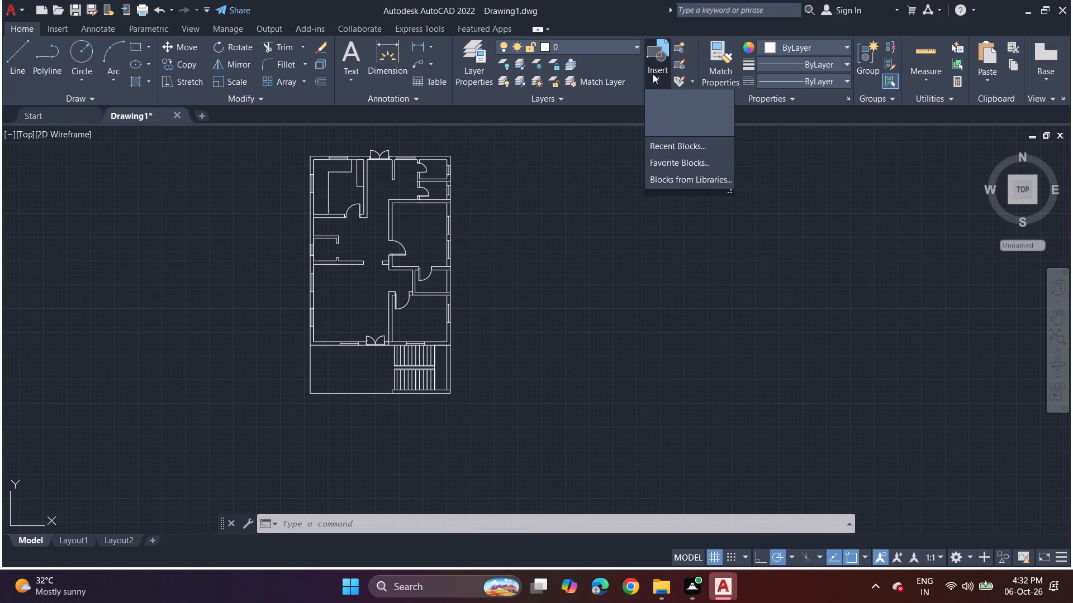
pyautogui.click(663, 144)
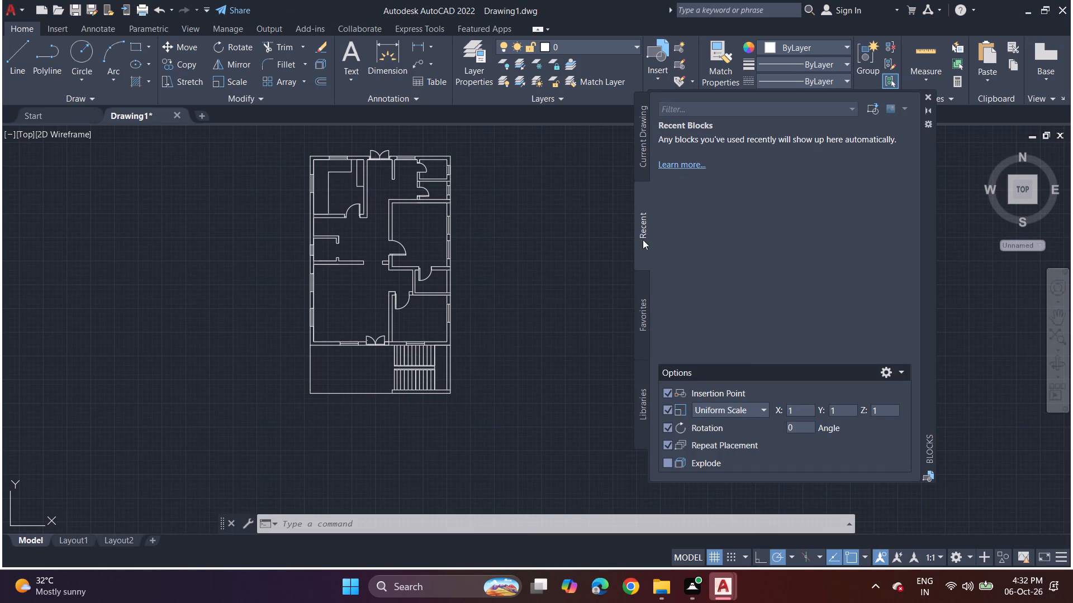
pyautogui.click(642, 171)
pyautogui.click(641, 221)
pyautogui.click(642, 305)
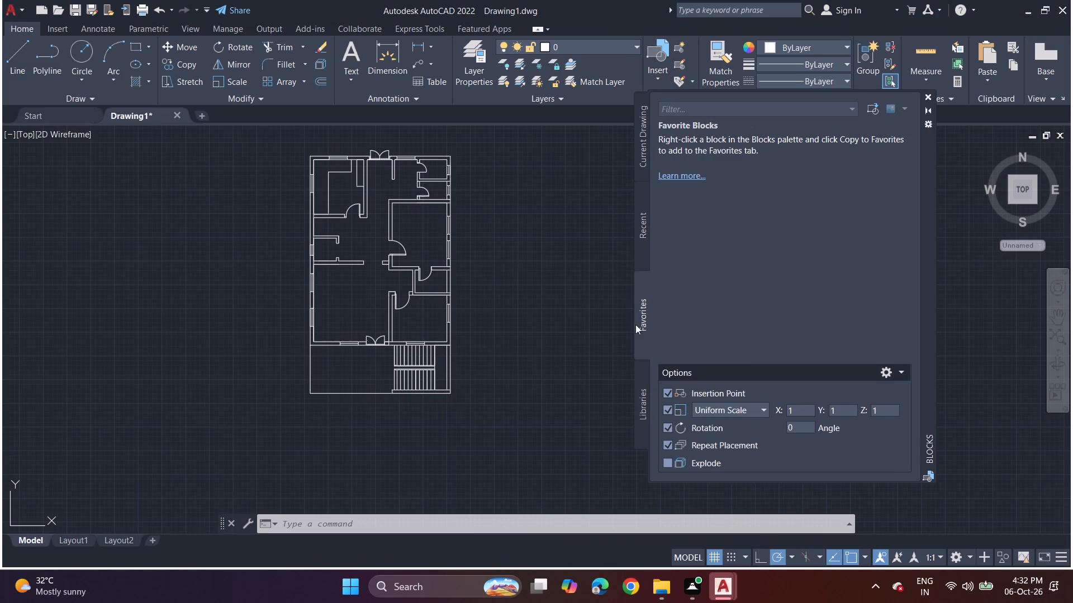
pyautogui.click(639, 410)
# Open 01-01-cad-blocks-net-beds.dwg from the Downloads folder once with the AutoCAD Application, then return to the house plan.
pyautogui.click(662, 592)
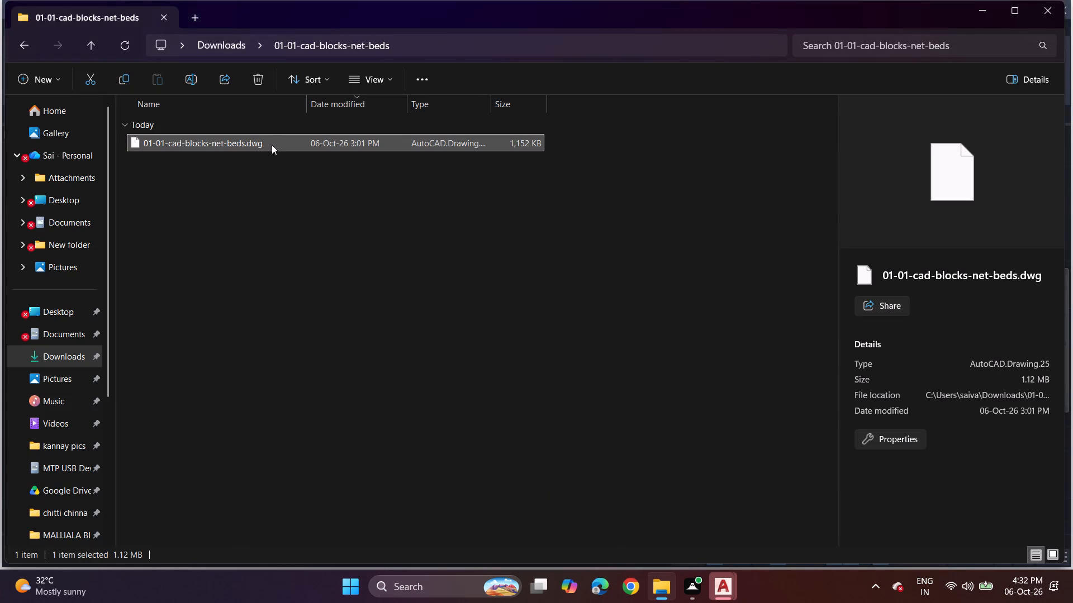
pyautogui.doubleClick(272, 145)
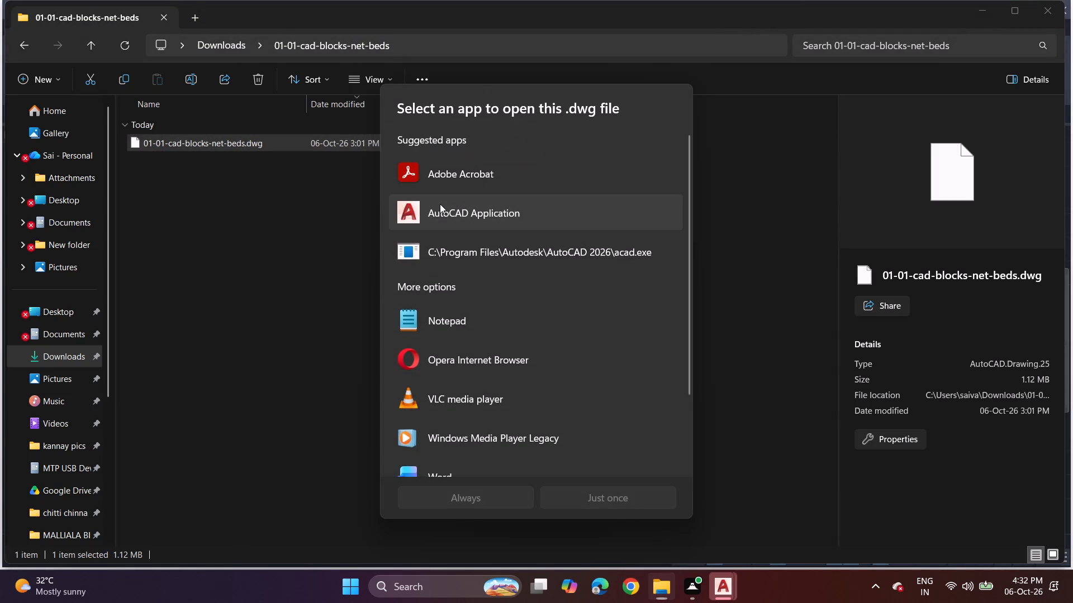
pyautogui.click(440, 204)
pyautogui.click(599, 498)
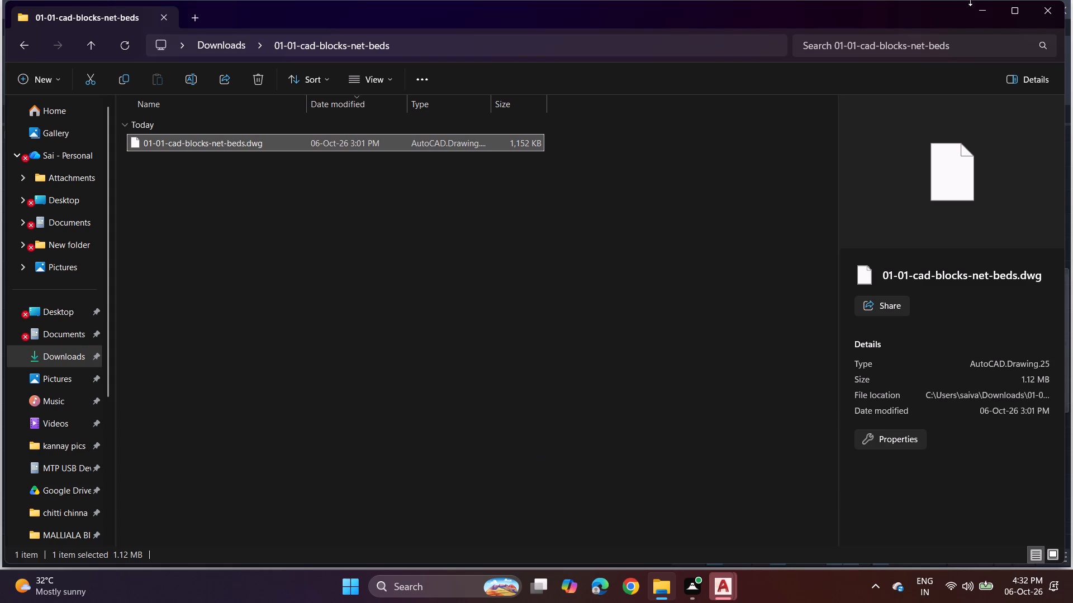
pyautogui.click(986, 18)
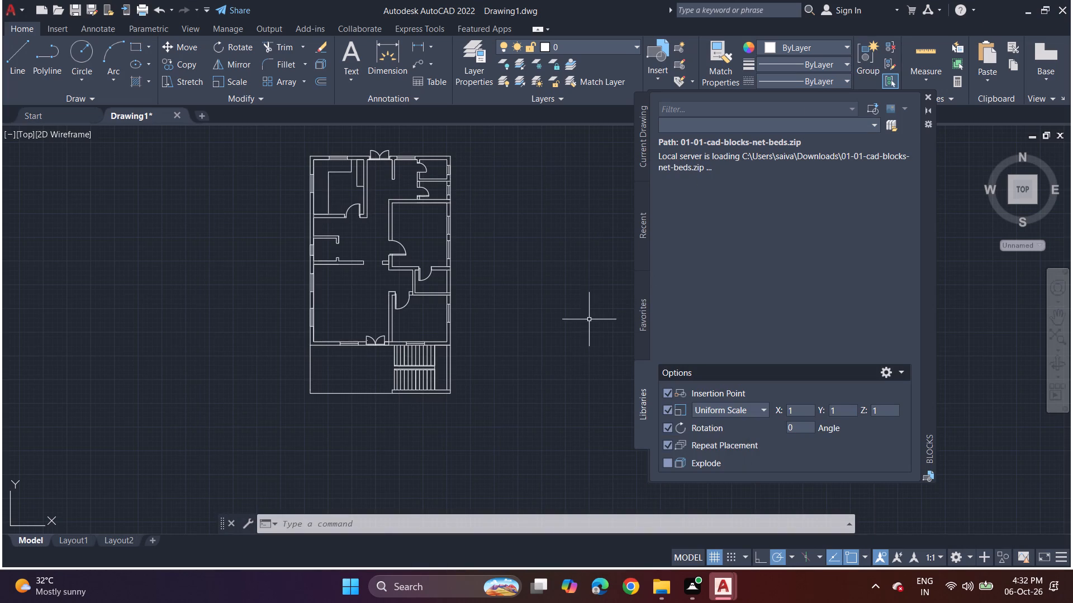
pyautogui.moveTo(571, 310); pyautogui.dragTo(493, 328, button='middle')
pyautogui.scroll(-2, 495, 316)
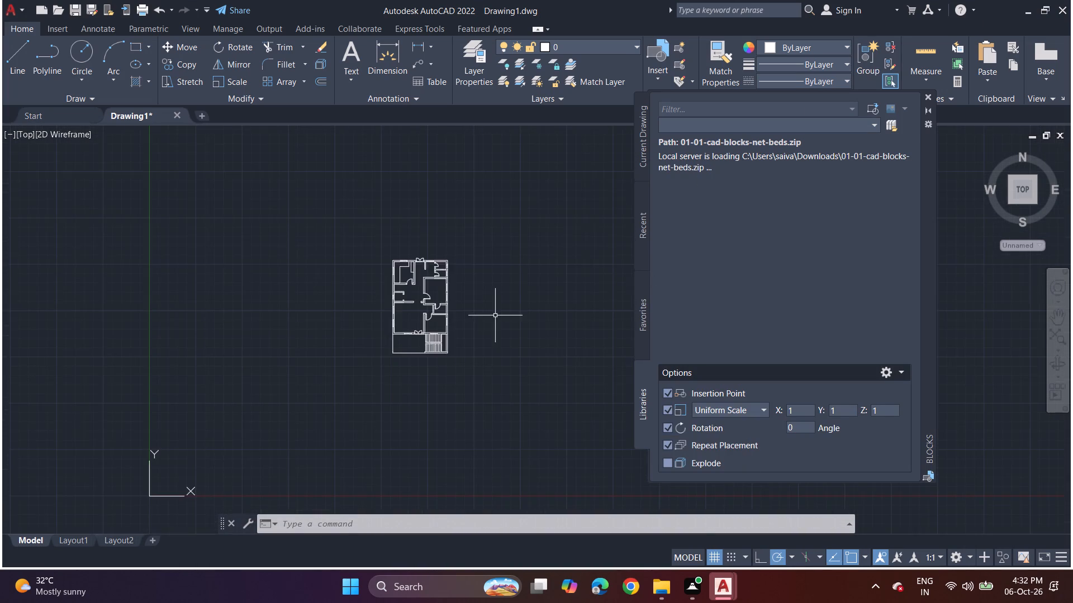
pyautogui.scroll(2, 485, 320)
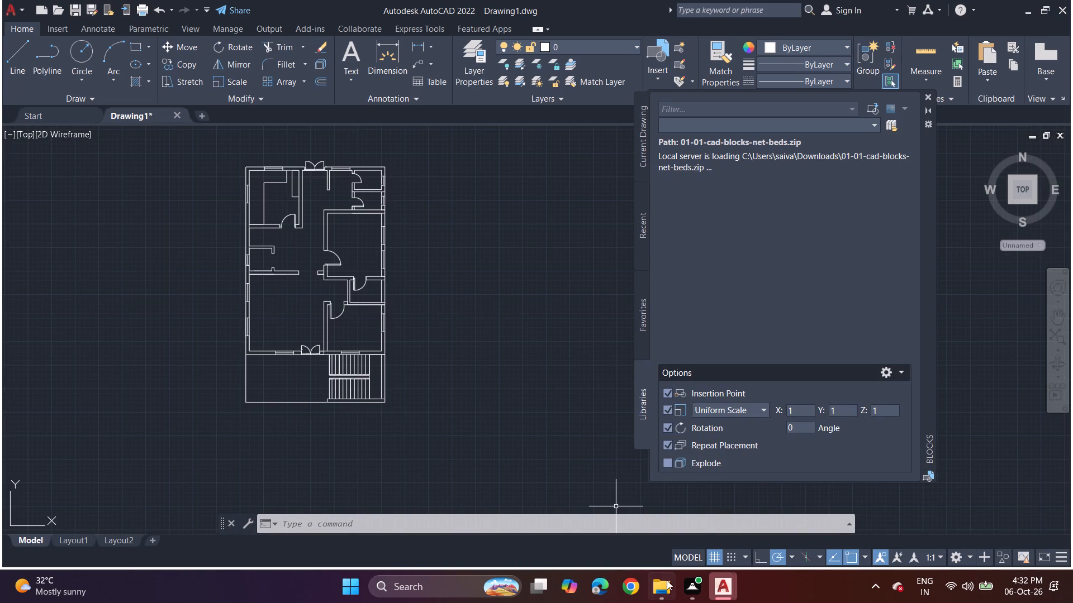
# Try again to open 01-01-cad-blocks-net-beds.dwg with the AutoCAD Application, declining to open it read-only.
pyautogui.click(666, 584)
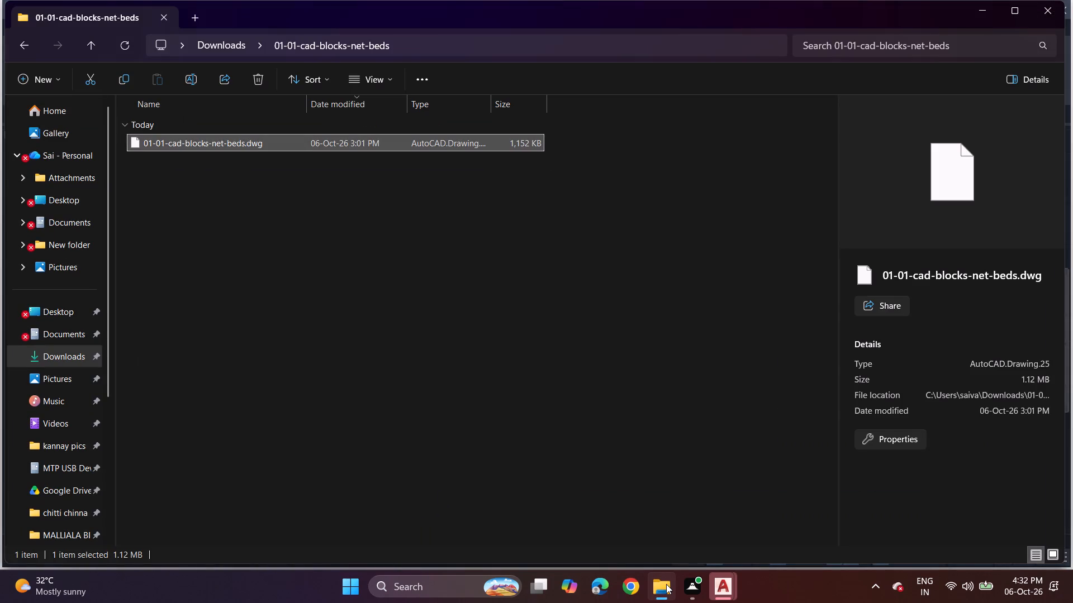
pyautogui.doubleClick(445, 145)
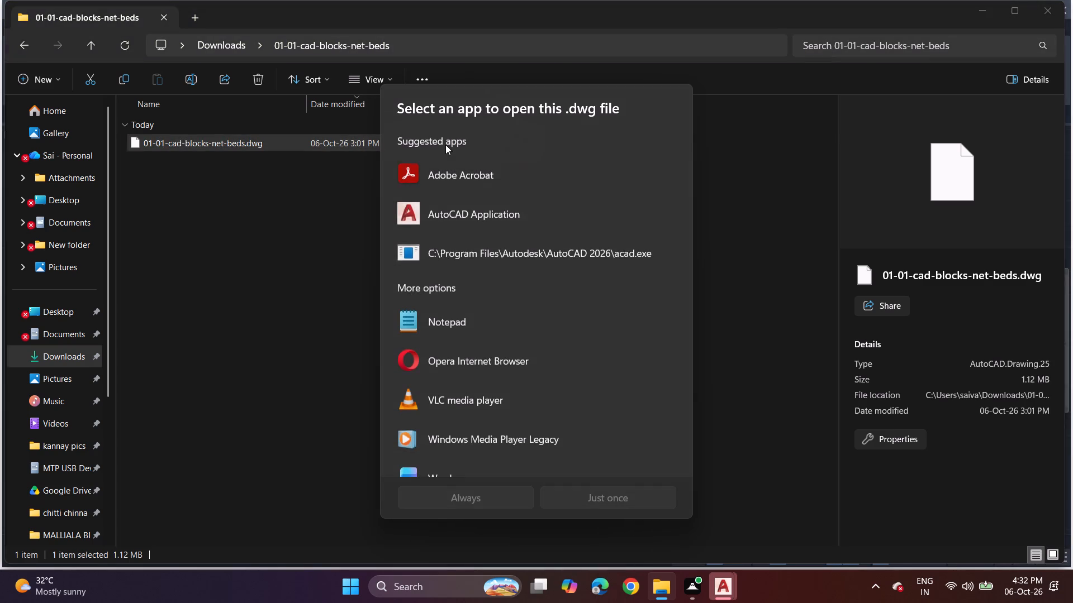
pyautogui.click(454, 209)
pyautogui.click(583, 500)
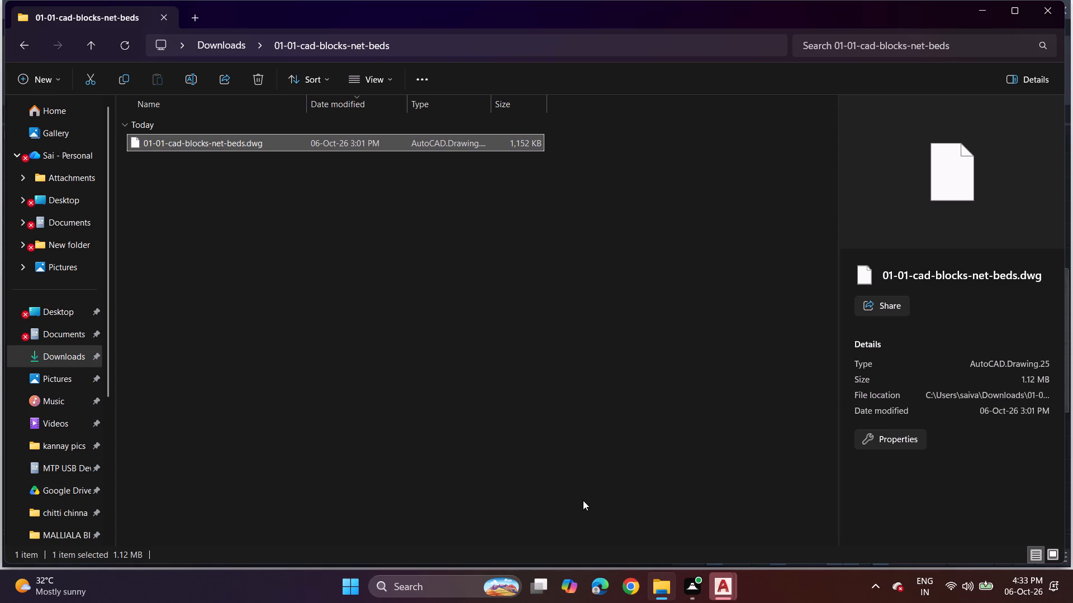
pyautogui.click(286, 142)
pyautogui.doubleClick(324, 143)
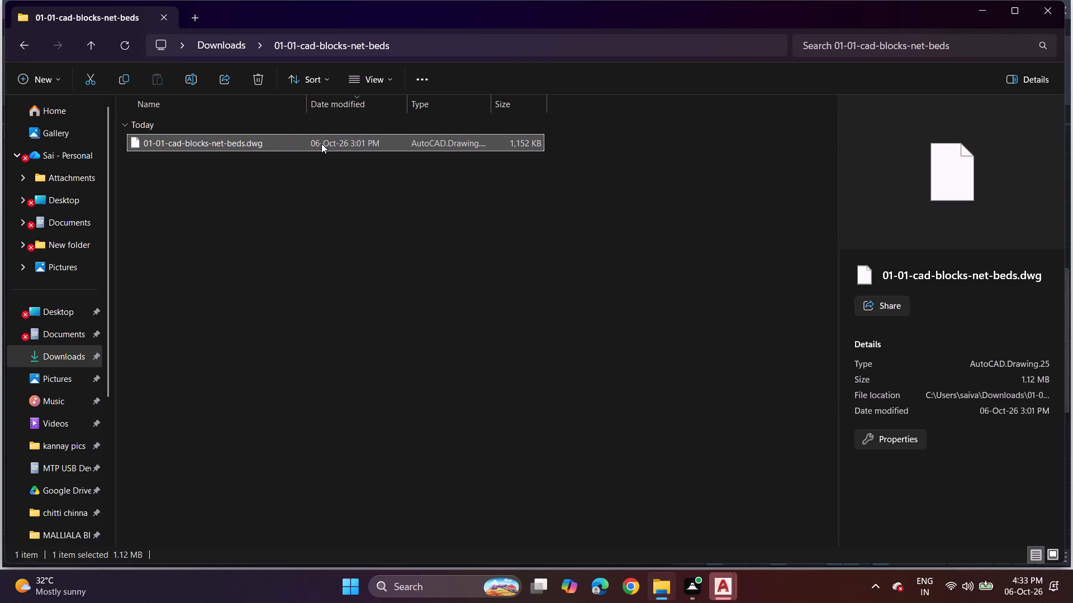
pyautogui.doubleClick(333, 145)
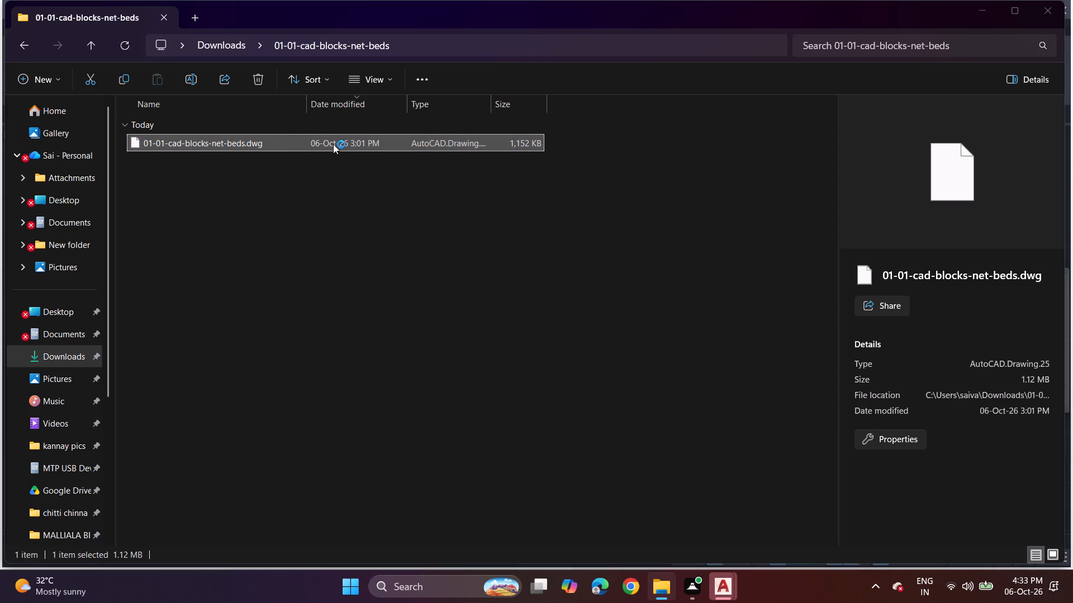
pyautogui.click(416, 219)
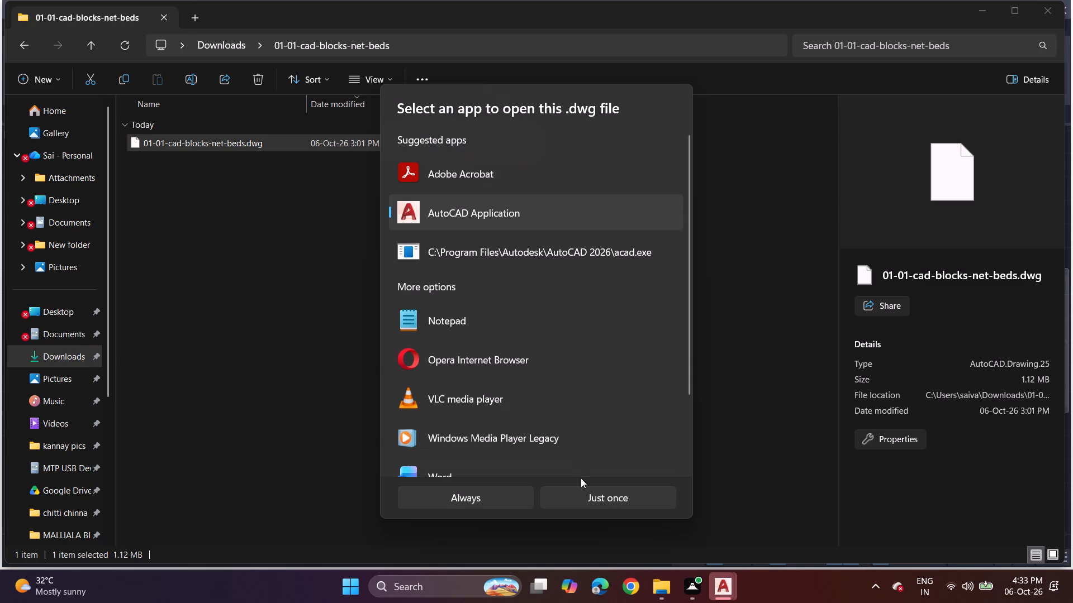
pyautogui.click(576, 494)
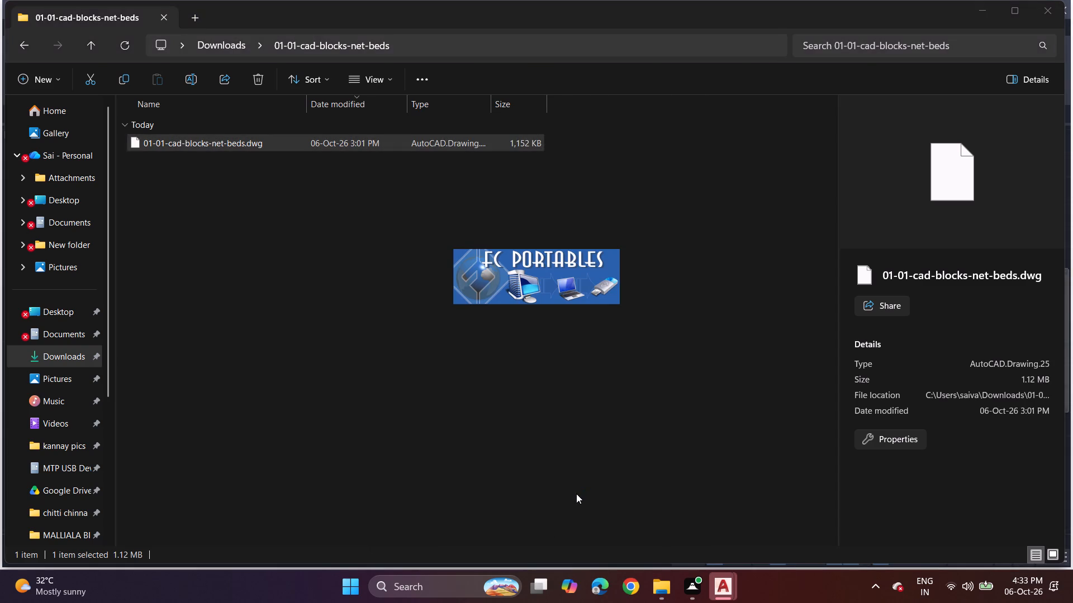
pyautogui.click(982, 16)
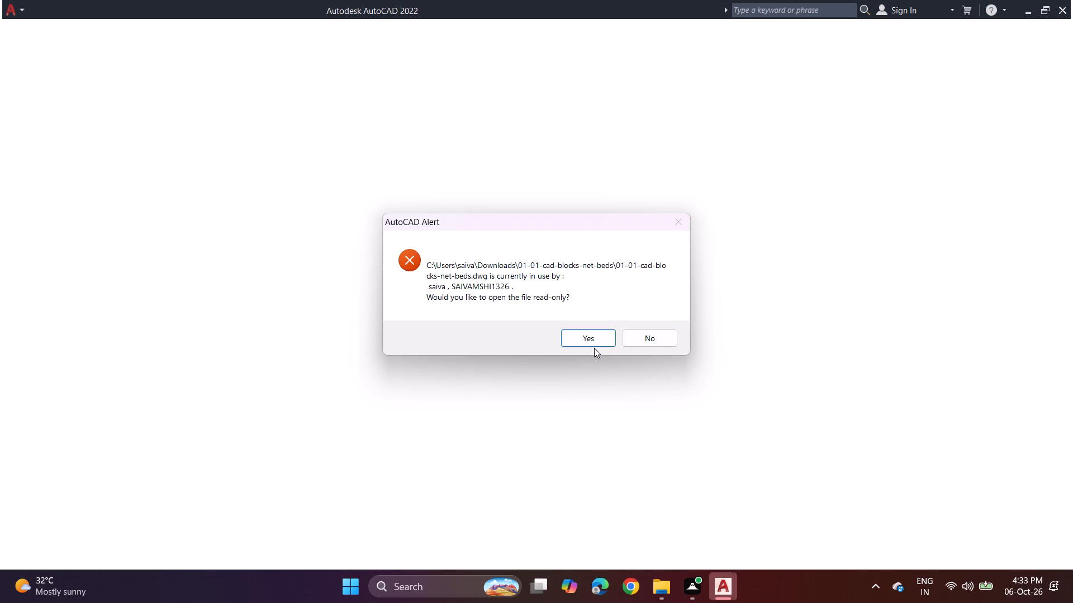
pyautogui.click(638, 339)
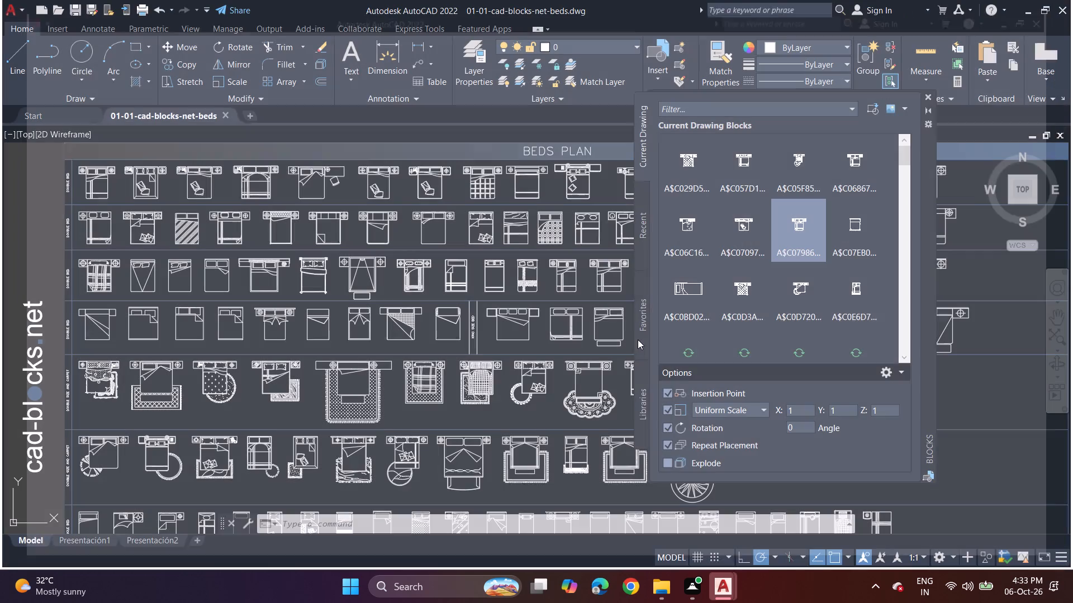
# Start copying the double bed with a foot bench in the sixth row of the beds drawing.
pyautogui.scroll(-10, 505, 285)
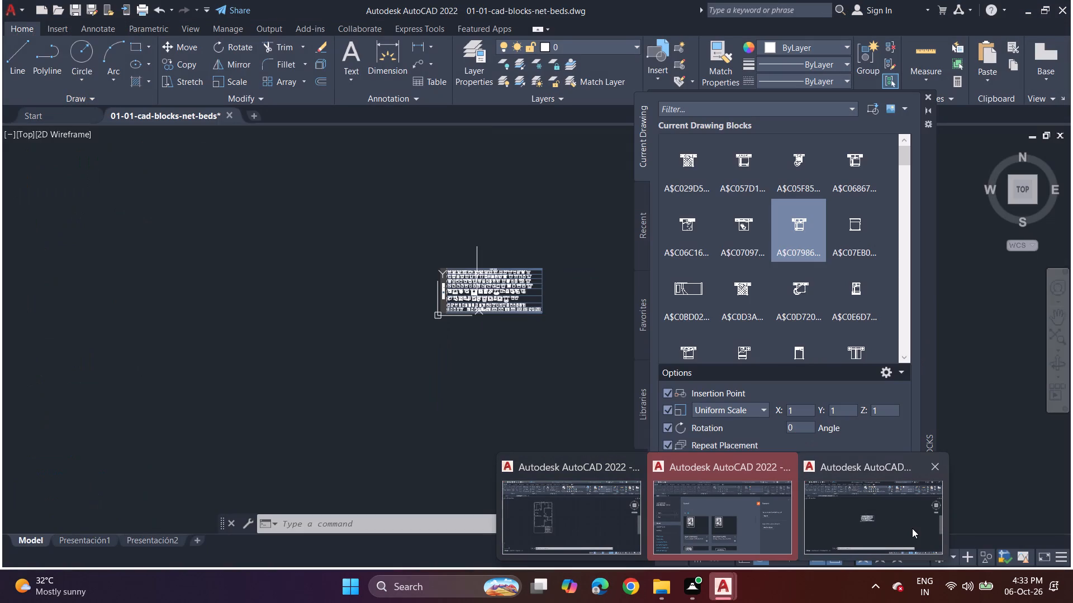
pyautogui.click(912, 528)
pyautogui.scroll(3, 490, 301)
pyautogui.scroll(4, 412, 259)
pyautogui.scroll(-2, 270, 252)
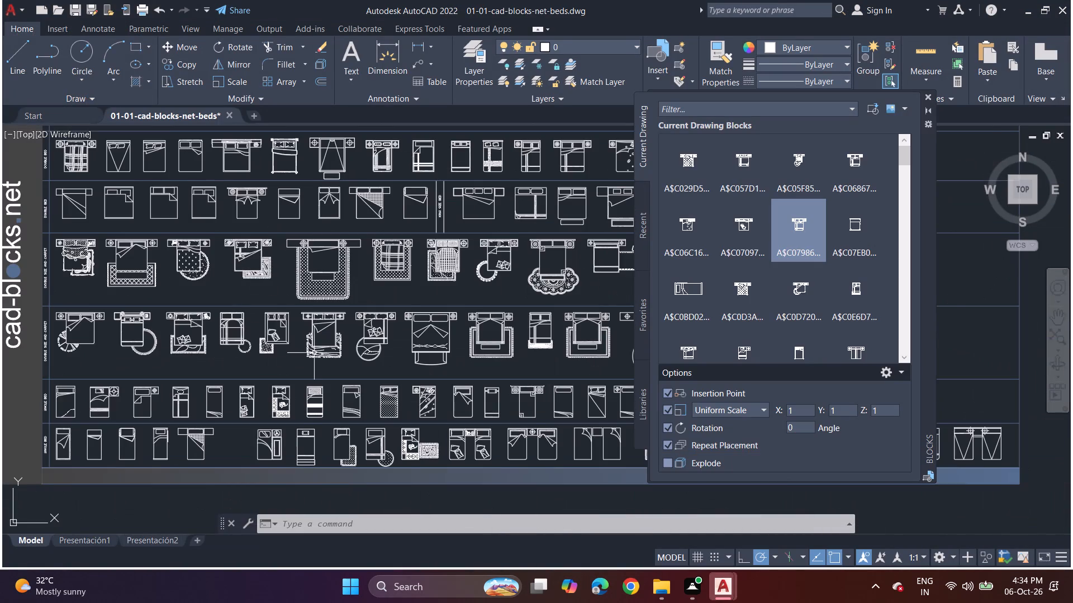
pyautogui.scroll(1, 325, 333)
pyautogui.click(482, 326)
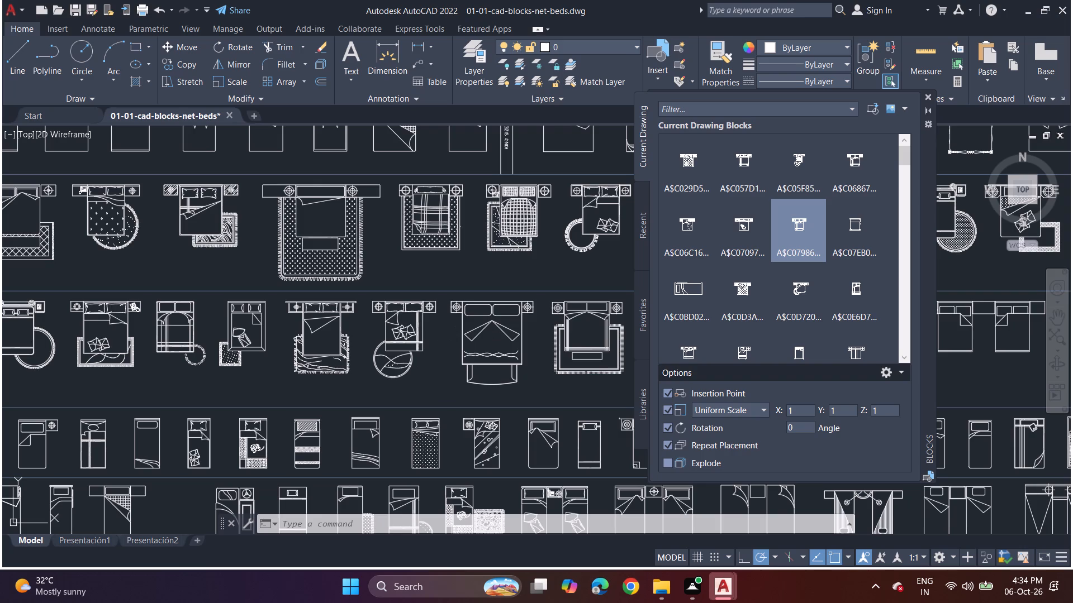
pyautogui.press('c')
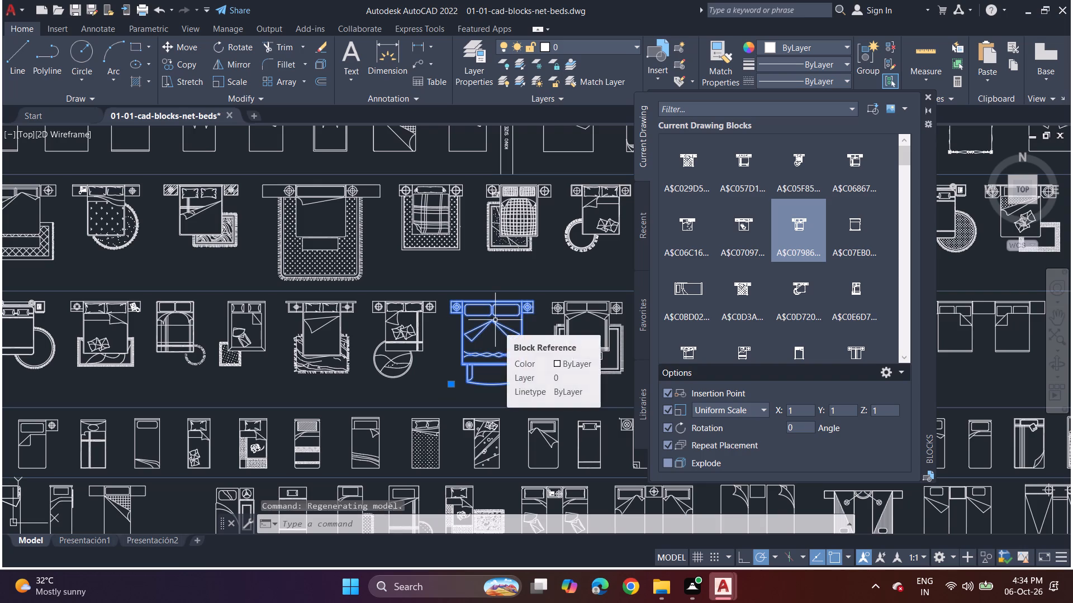
pyautogui.press('o')
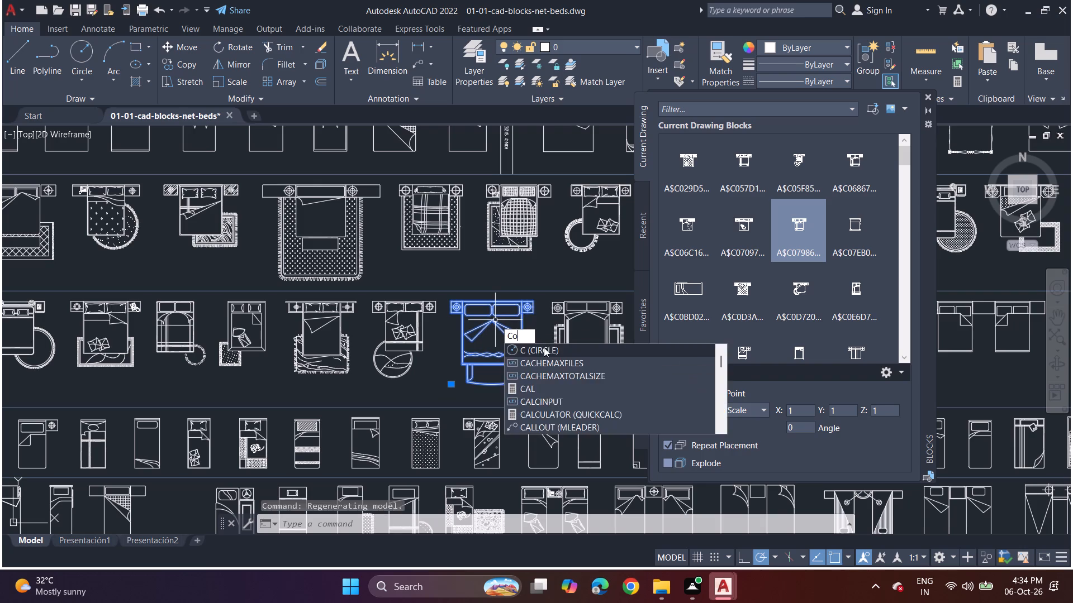
pyautogui.click(544, 352)
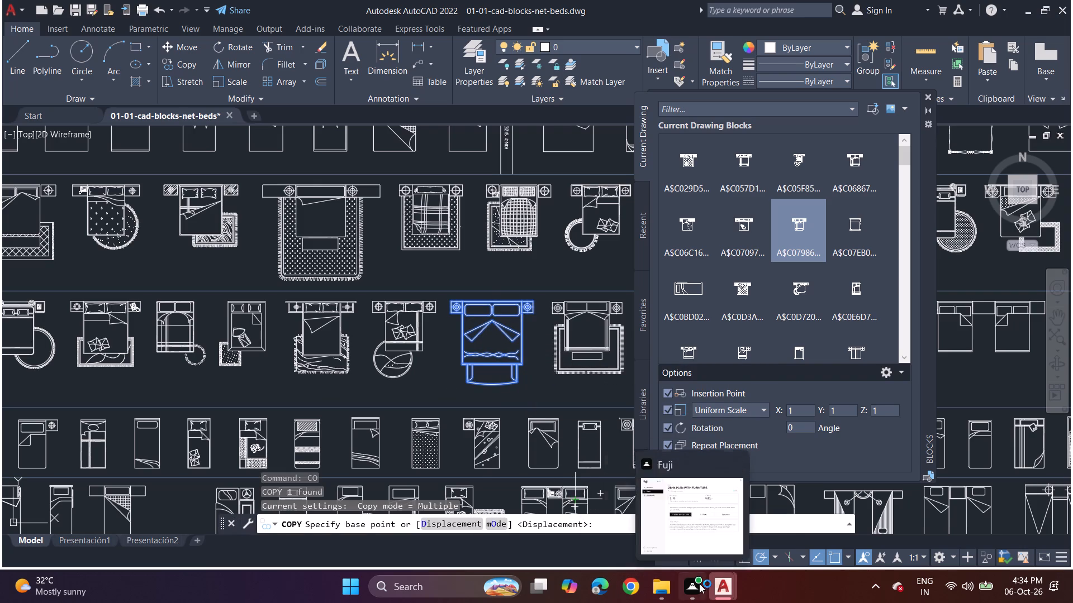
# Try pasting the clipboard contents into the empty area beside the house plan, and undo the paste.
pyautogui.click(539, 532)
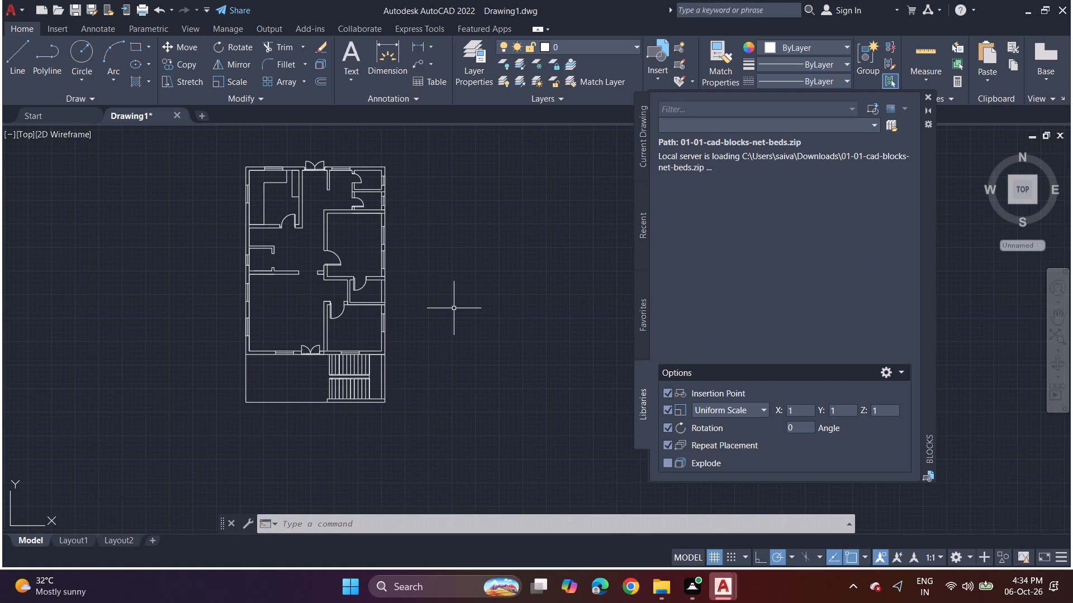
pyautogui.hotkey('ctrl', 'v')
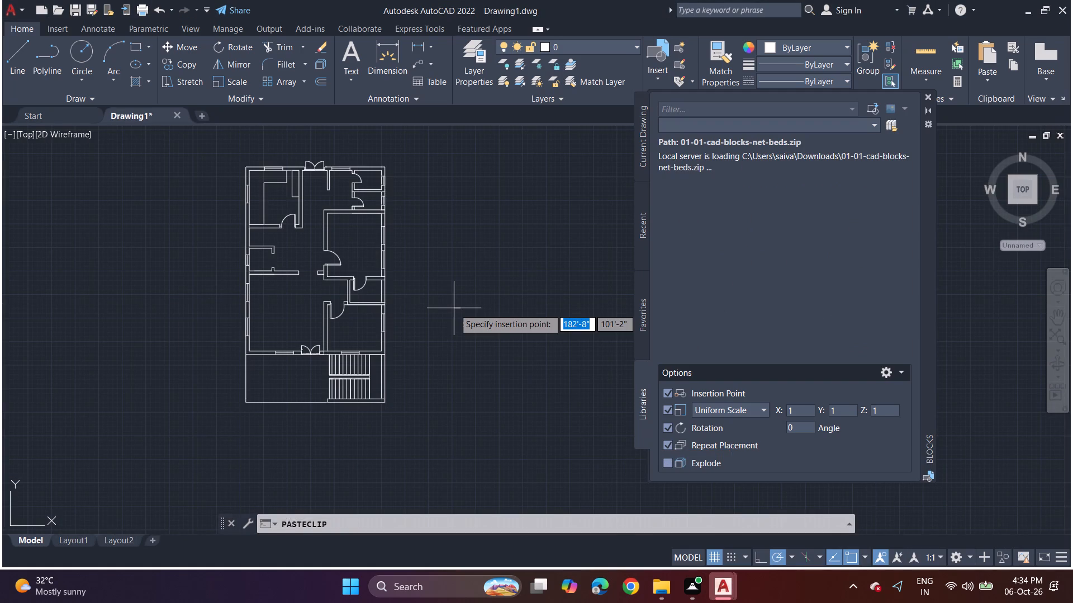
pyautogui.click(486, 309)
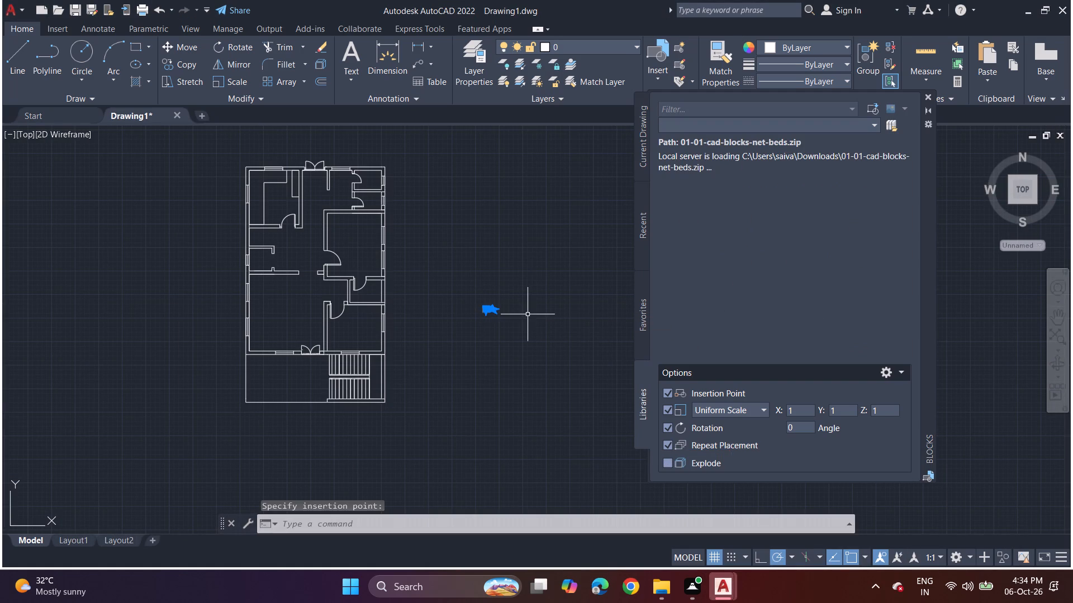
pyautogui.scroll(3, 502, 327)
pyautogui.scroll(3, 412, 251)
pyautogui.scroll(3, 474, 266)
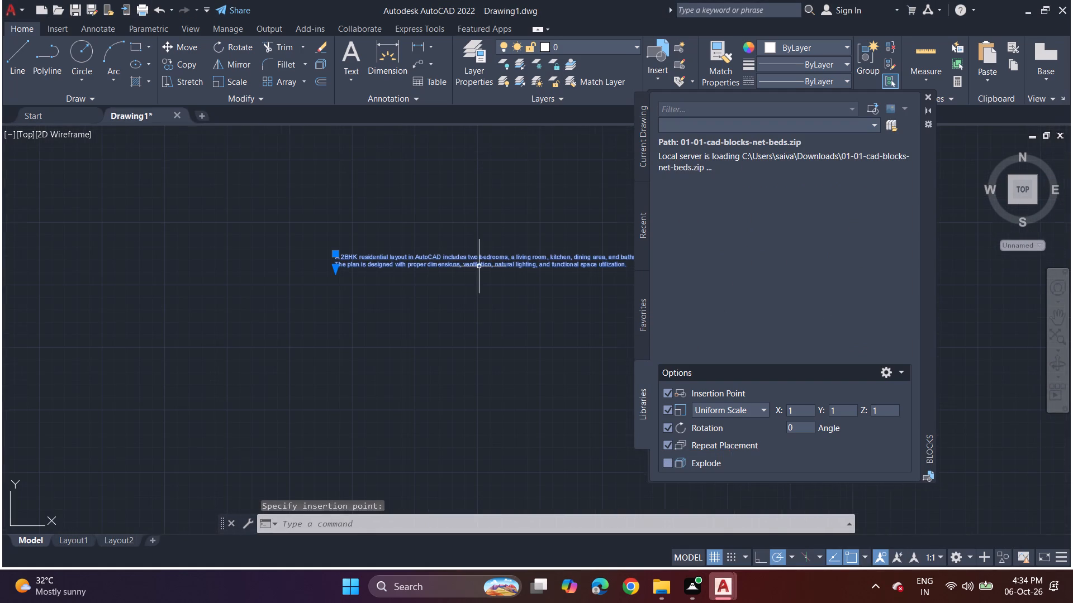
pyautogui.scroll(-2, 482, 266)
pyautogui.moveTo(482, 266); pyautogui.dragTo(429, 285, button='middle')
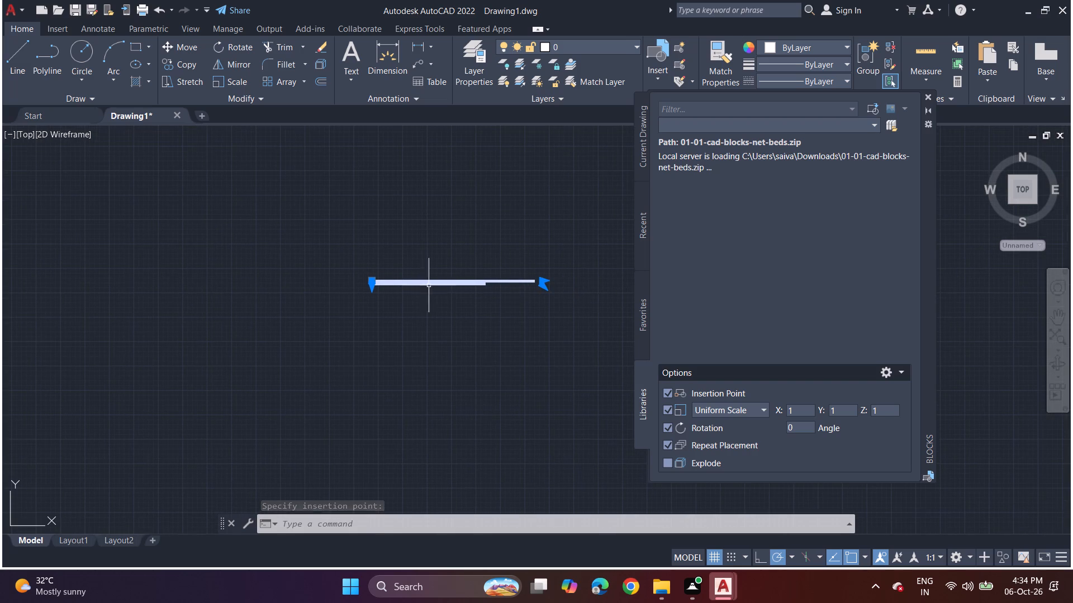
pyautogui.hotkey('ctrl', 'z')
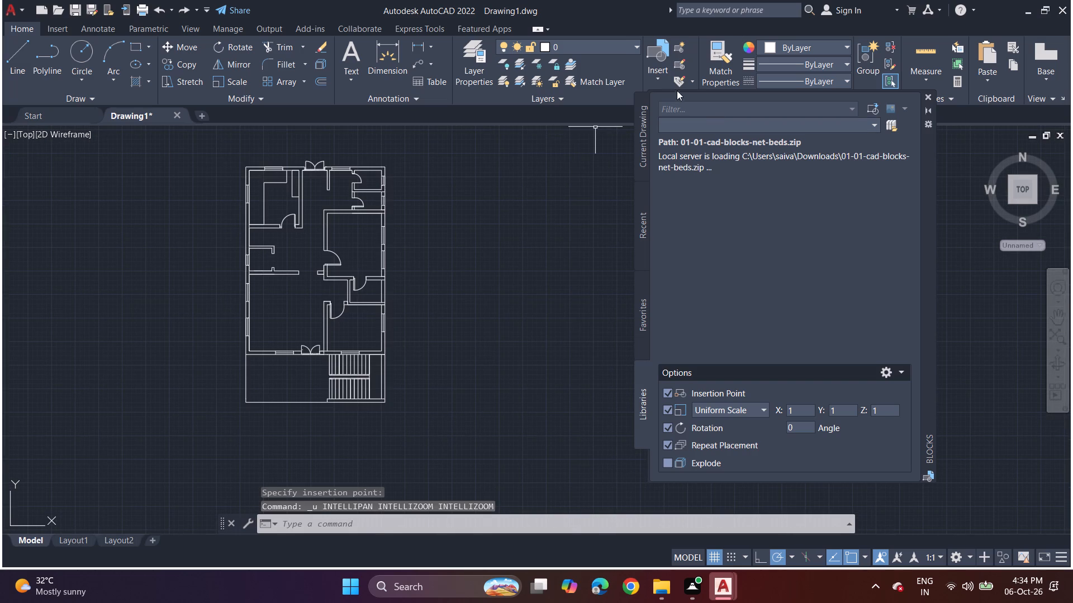
# Check the house plan's recent, current drawing and favorite blocks for a bed to insert.
pyautogui.click(664, 75)
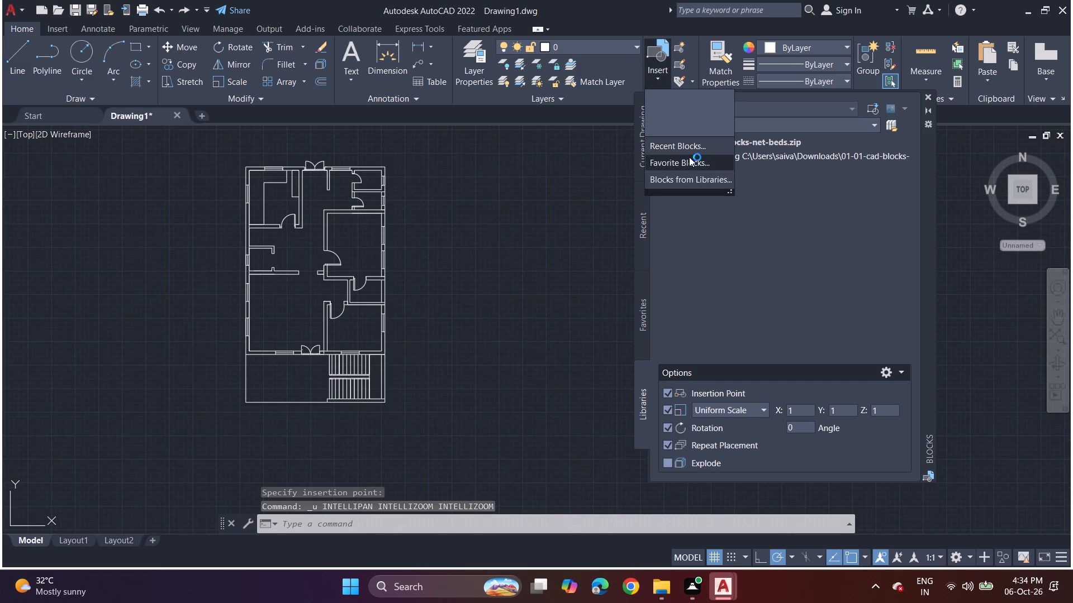
pyautogui.click(685, 151)
pyautogui.click(638, 173)
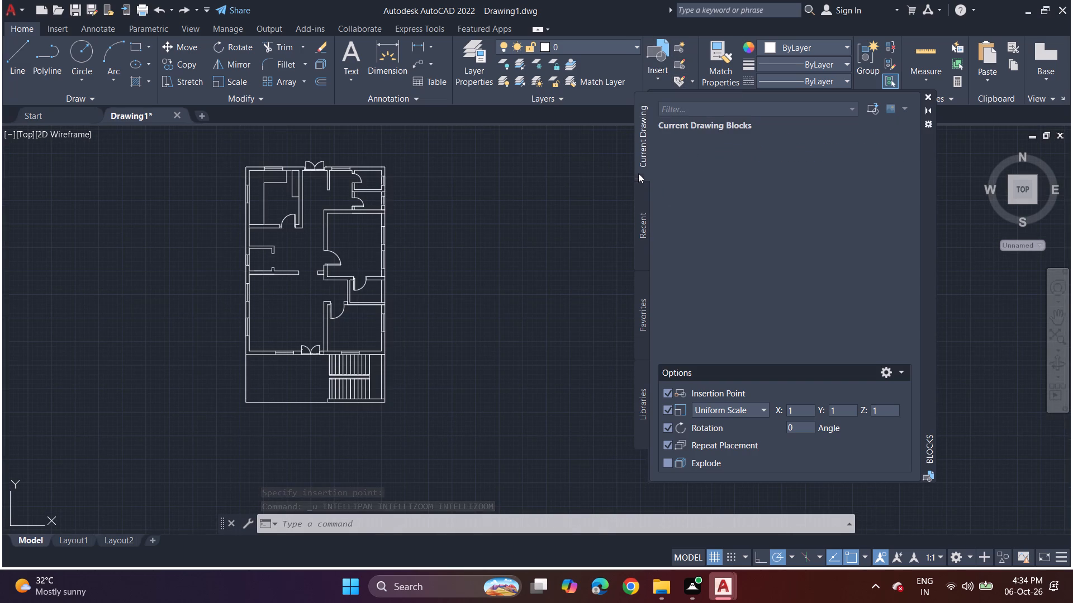
pyautogui.click(639, 299)
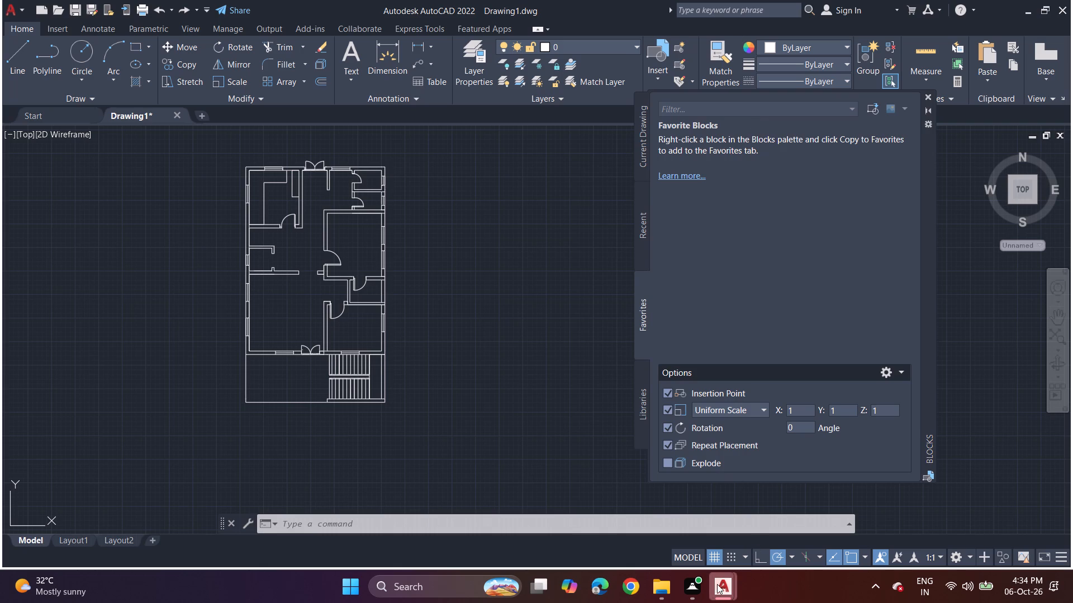
# Return to the beds drawing and place one copy of the double bed in the empty space left of the sheet.
pyautogui.click(777, 497)
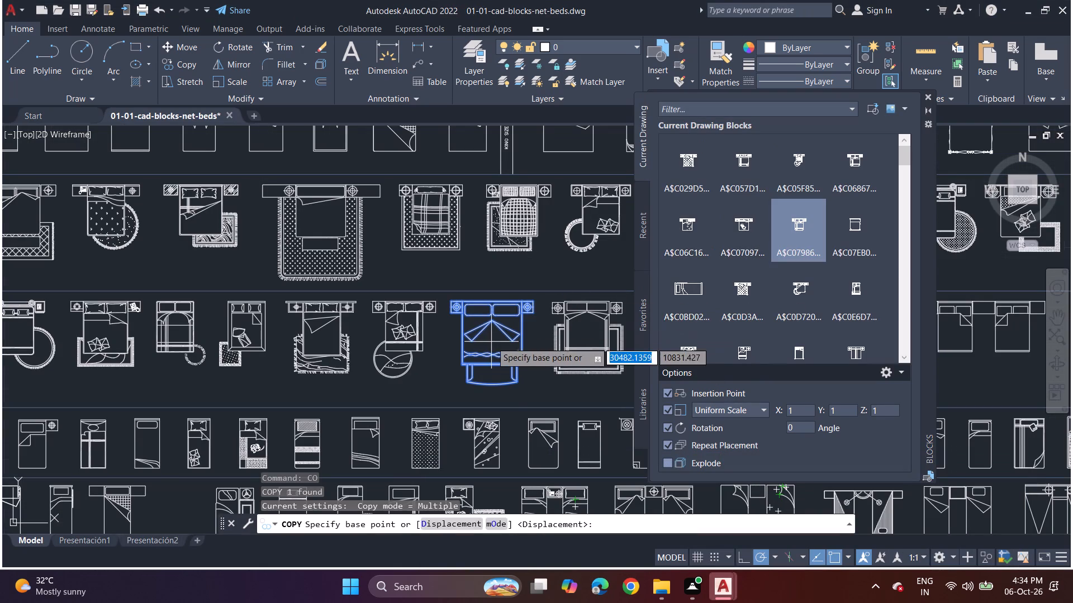
pyautogui.rightClick(496, 322)
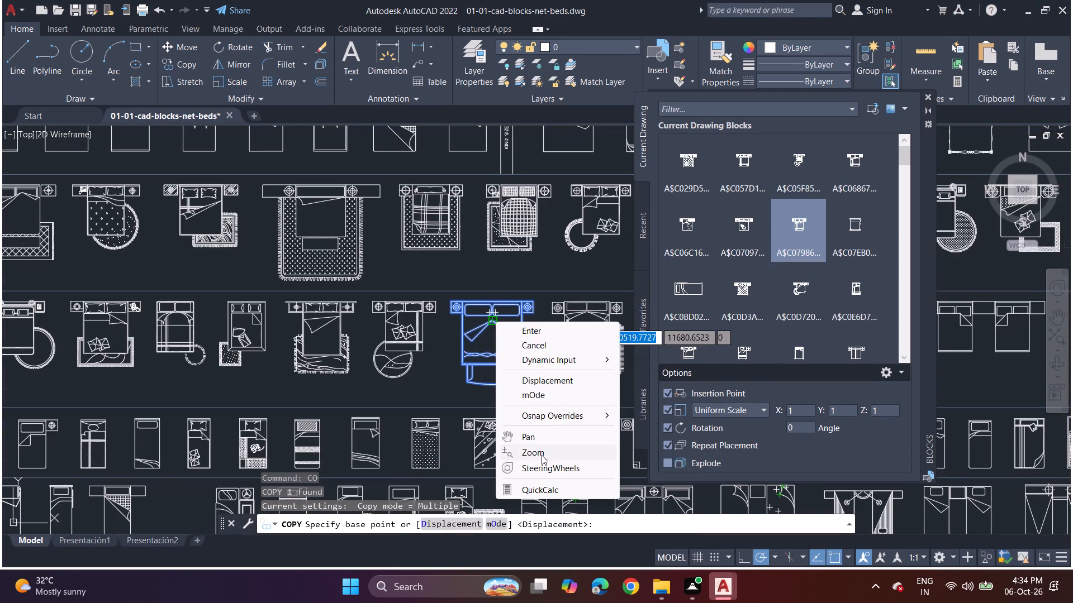
pyautogui.click(471, 351)
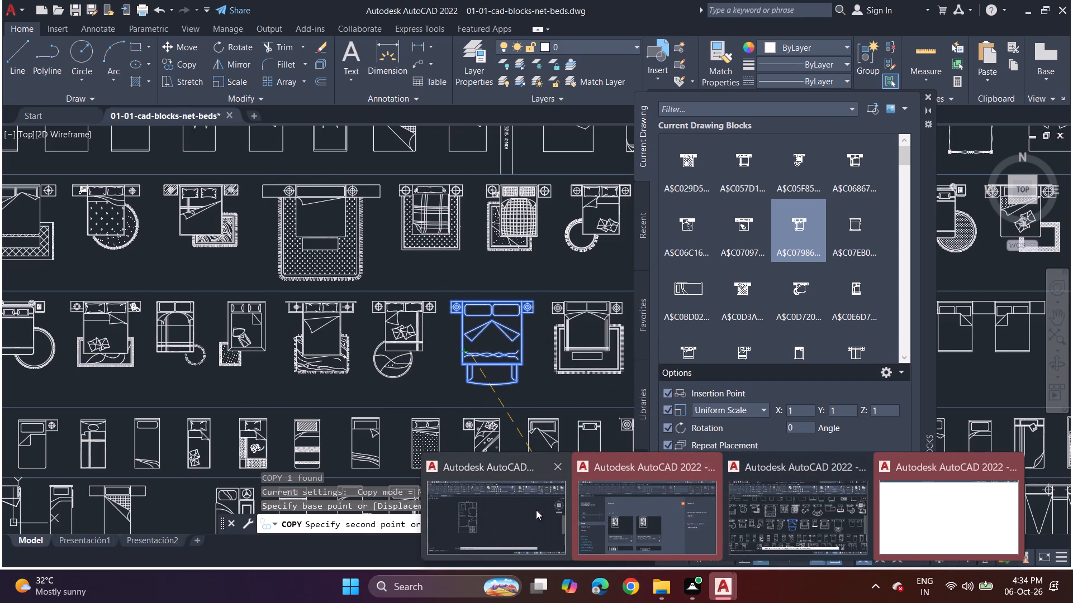
pyautogui.click(531, 511)
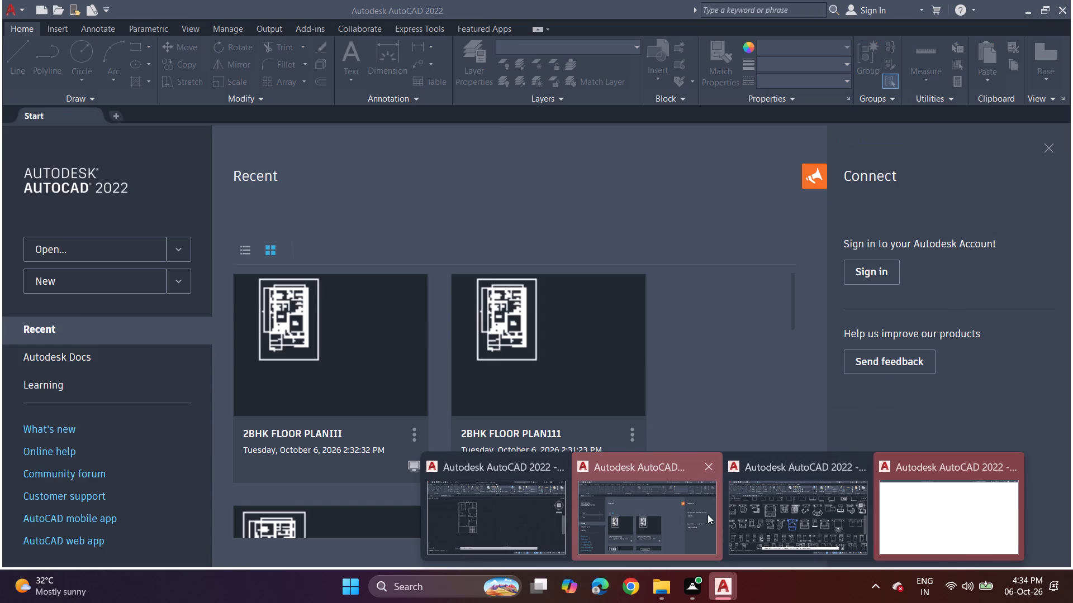
pyautogui.click(745, 511)
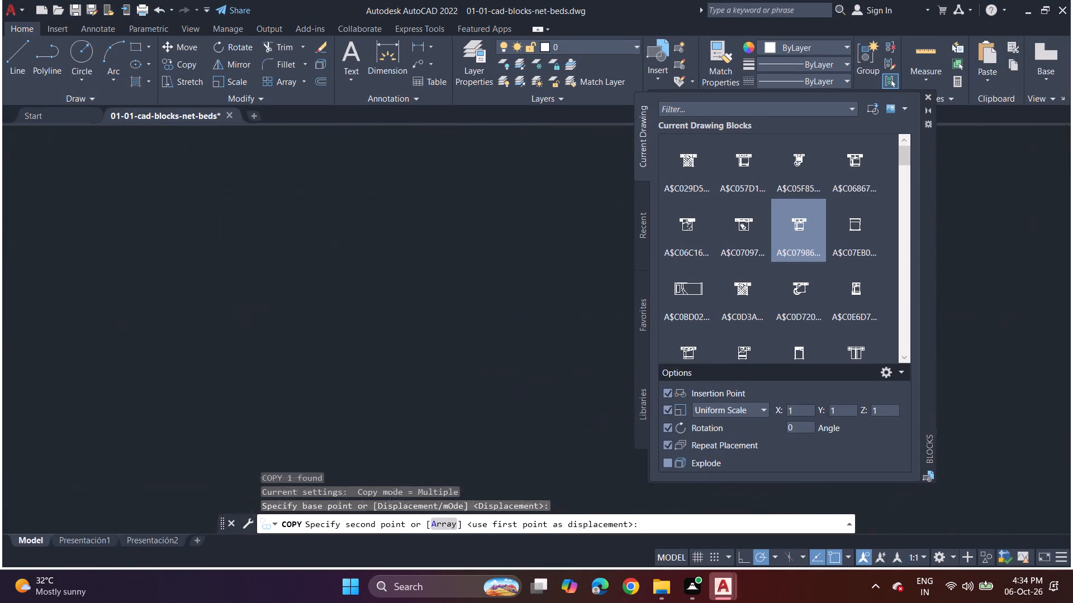
pyautogui.scroll(-3, 458, 310)
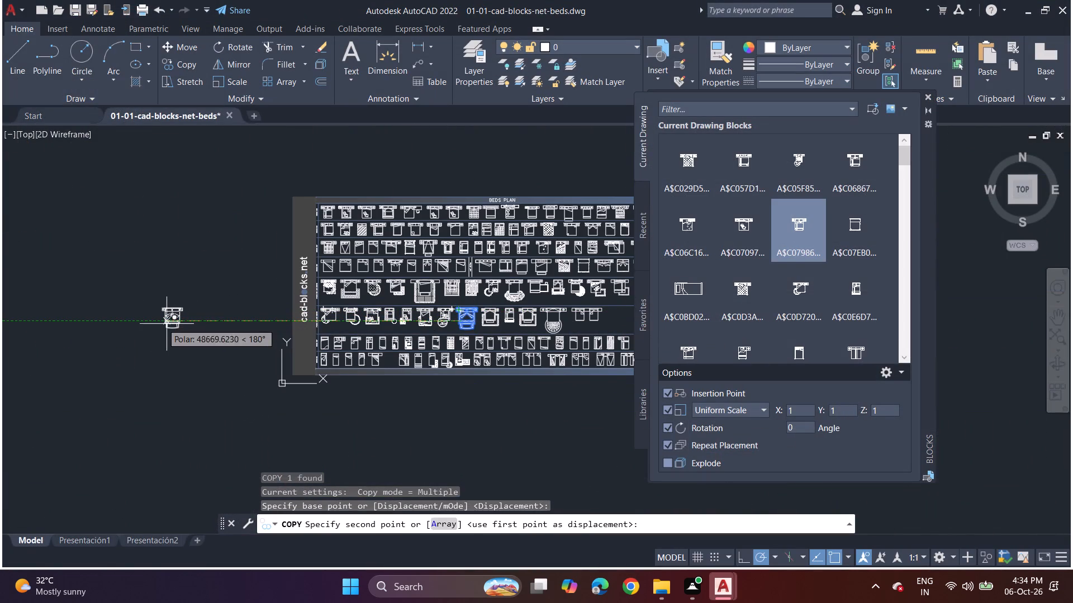
pyautogui.click(151, 322)
pyautogui.scroll(2, 130, 318)
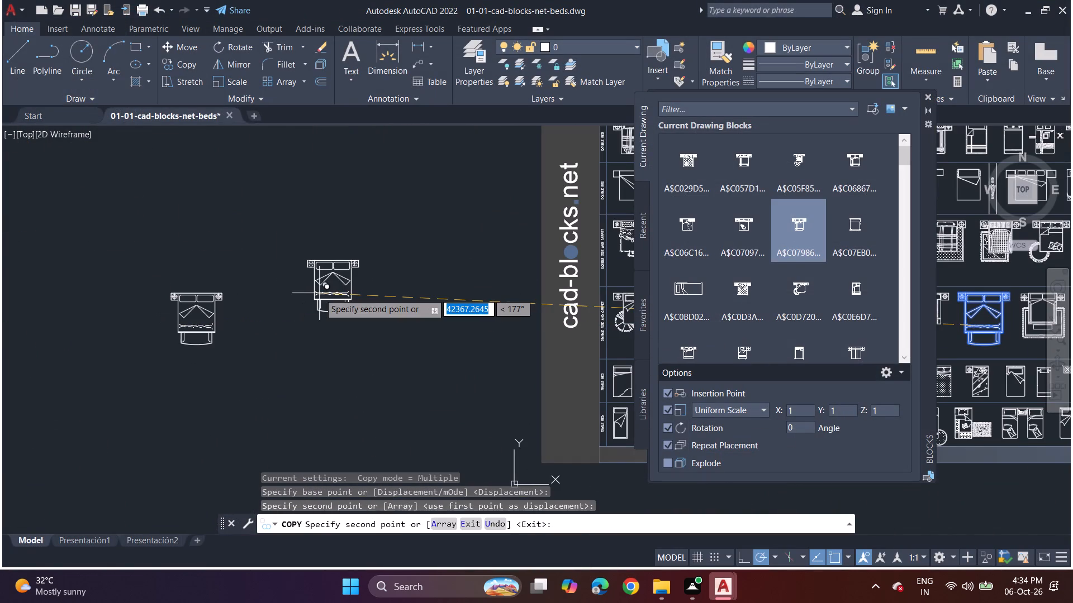
pyautogui.press('space')
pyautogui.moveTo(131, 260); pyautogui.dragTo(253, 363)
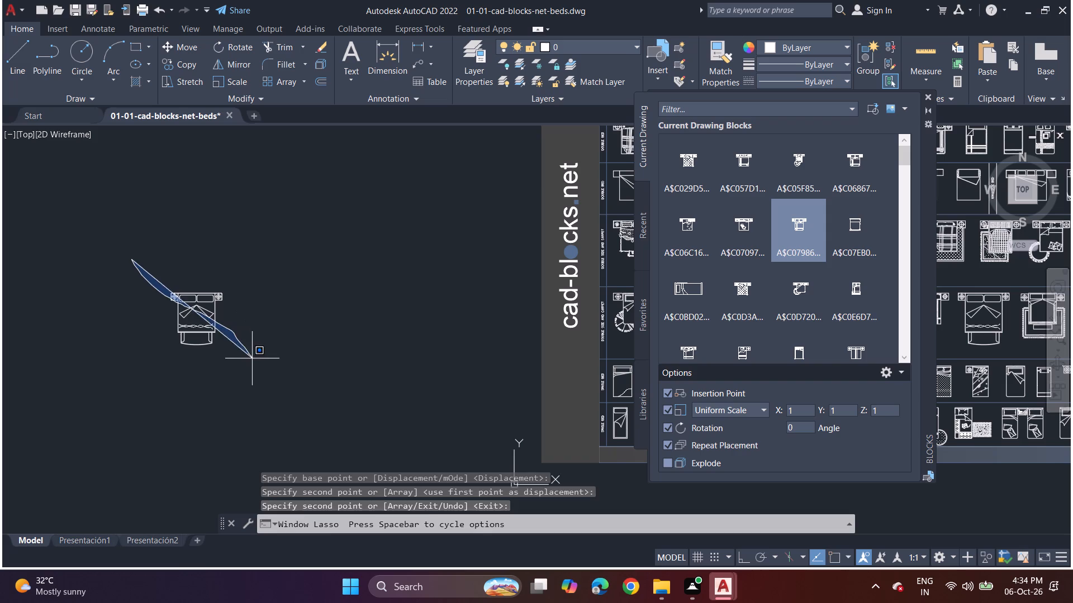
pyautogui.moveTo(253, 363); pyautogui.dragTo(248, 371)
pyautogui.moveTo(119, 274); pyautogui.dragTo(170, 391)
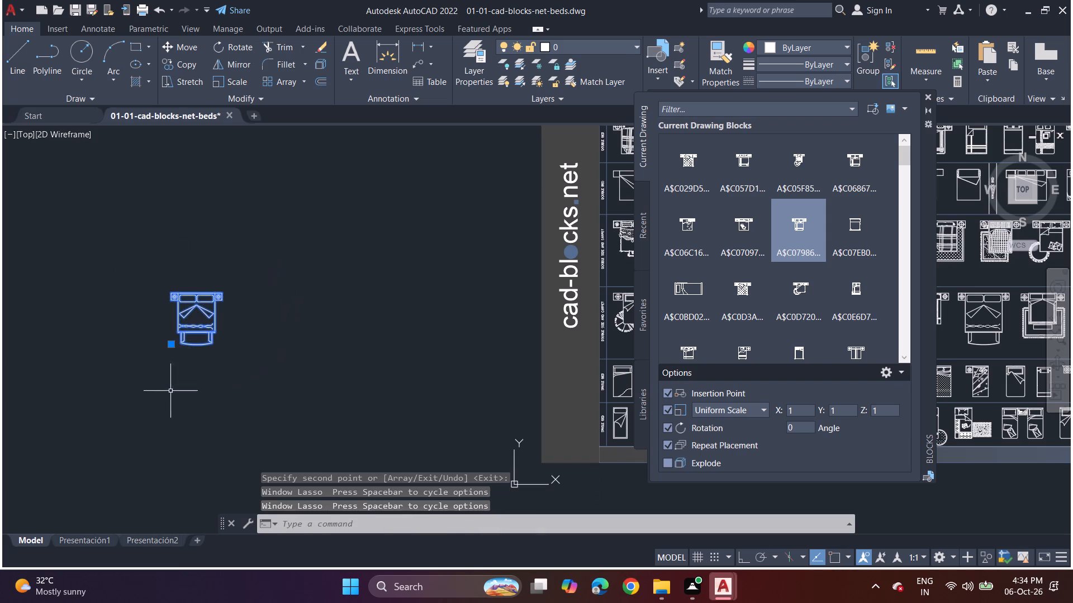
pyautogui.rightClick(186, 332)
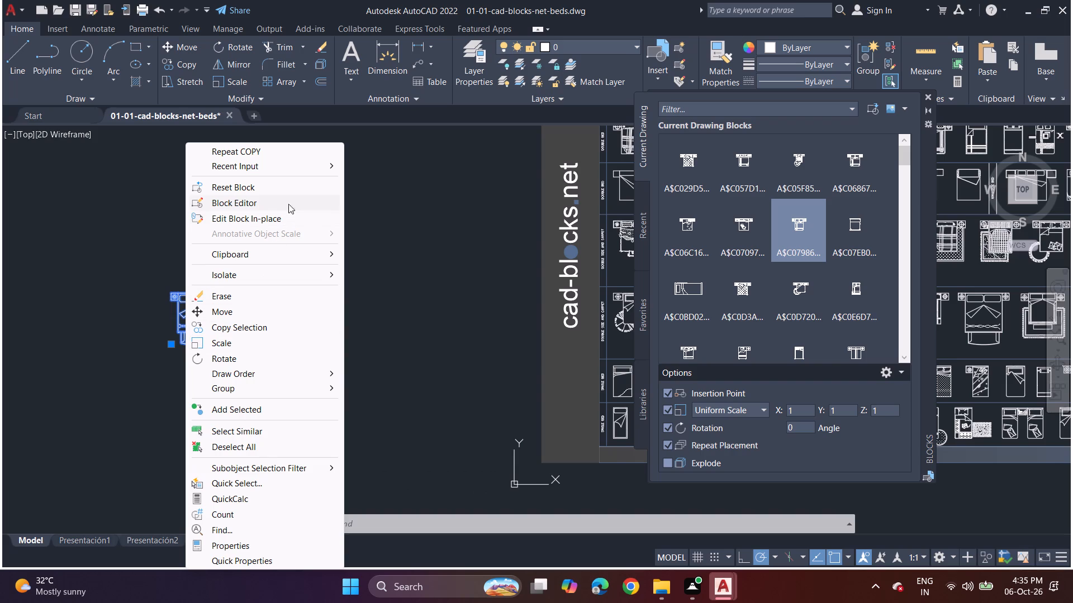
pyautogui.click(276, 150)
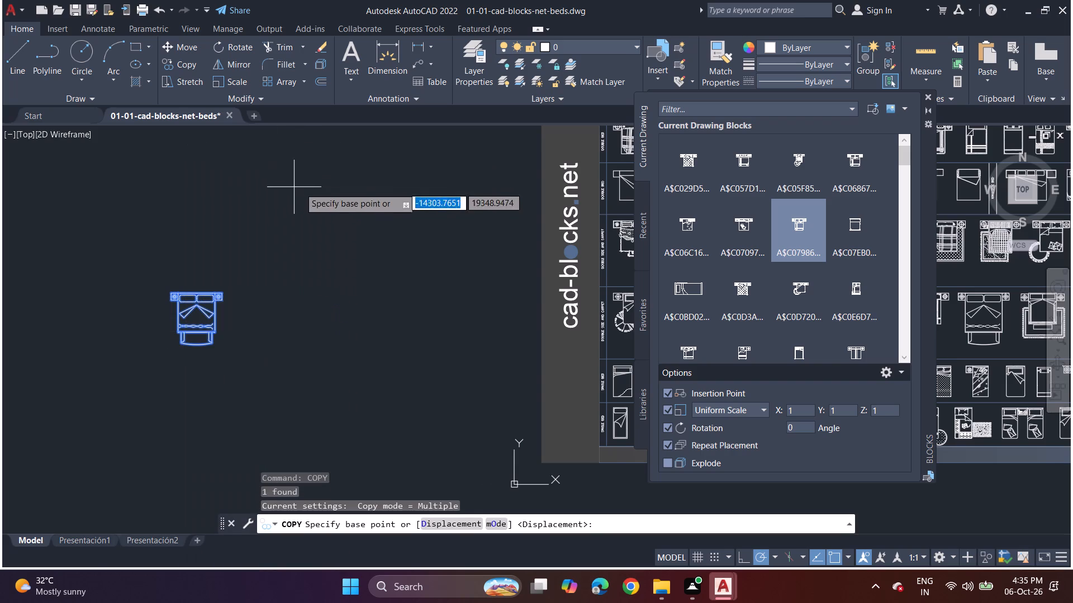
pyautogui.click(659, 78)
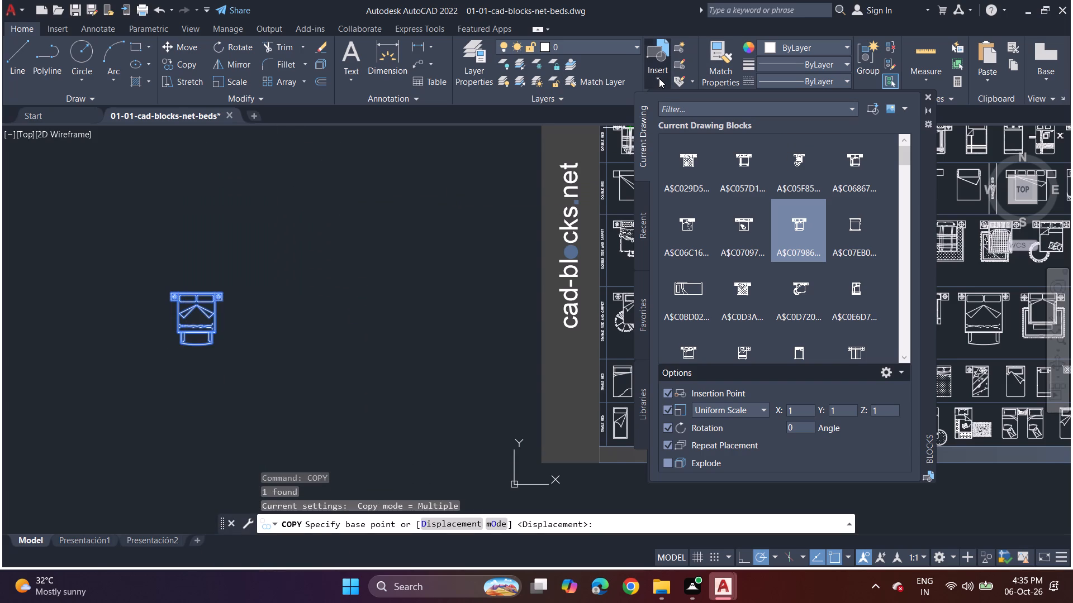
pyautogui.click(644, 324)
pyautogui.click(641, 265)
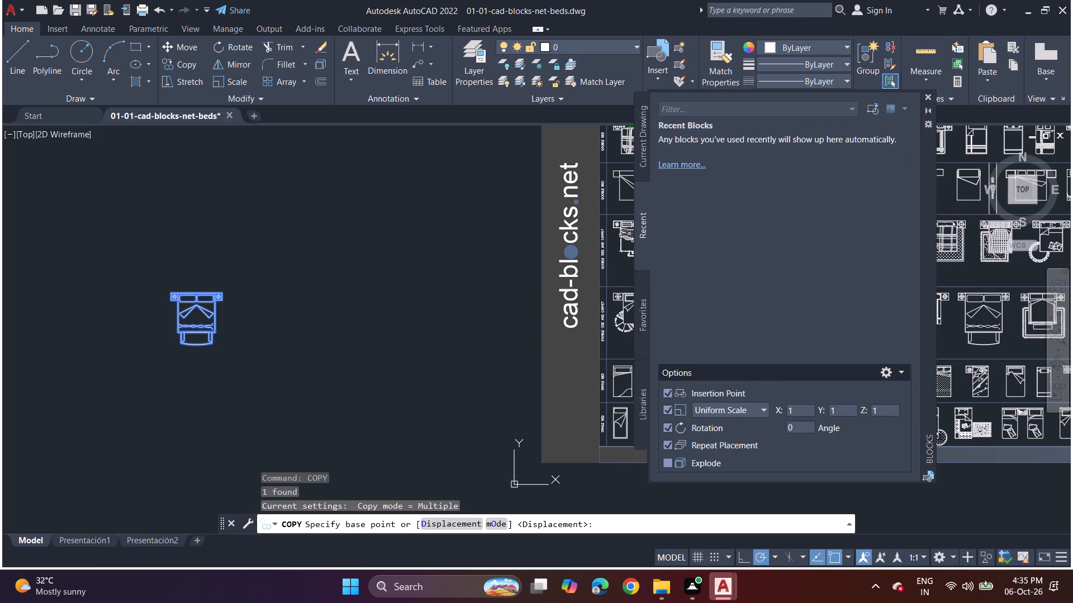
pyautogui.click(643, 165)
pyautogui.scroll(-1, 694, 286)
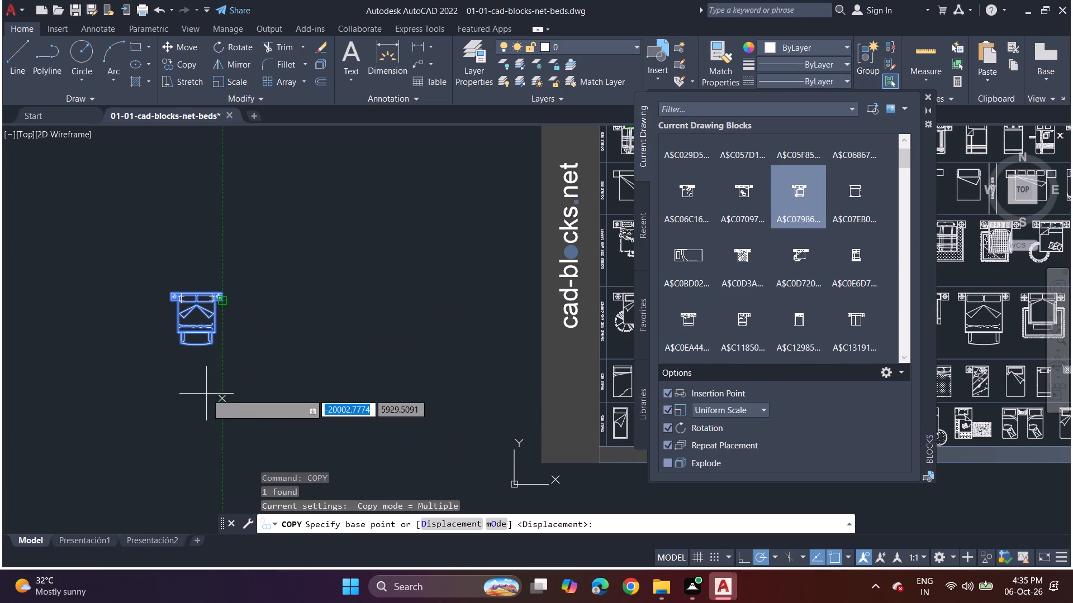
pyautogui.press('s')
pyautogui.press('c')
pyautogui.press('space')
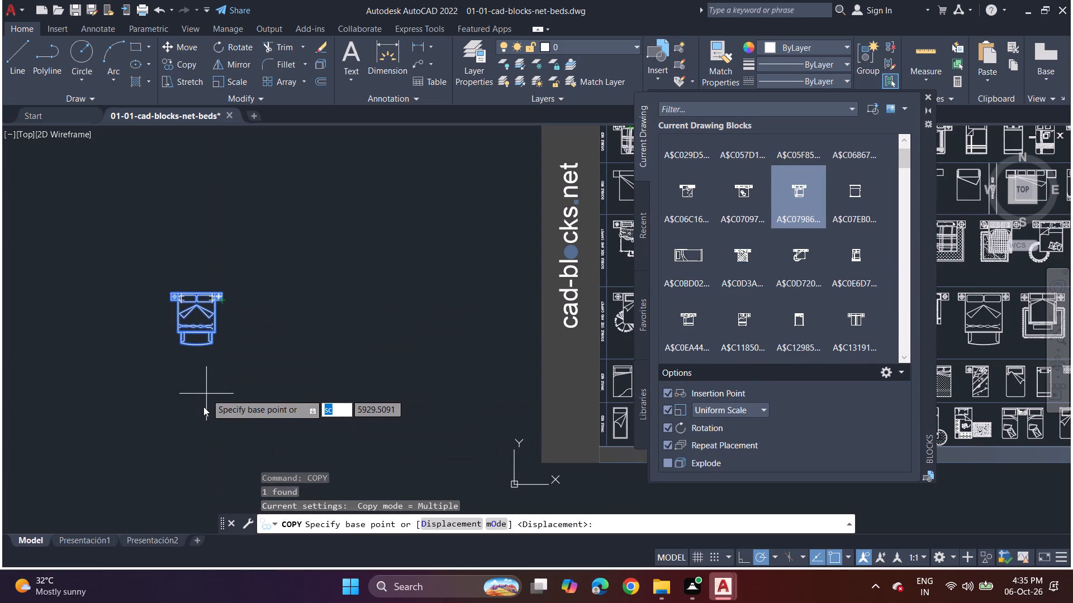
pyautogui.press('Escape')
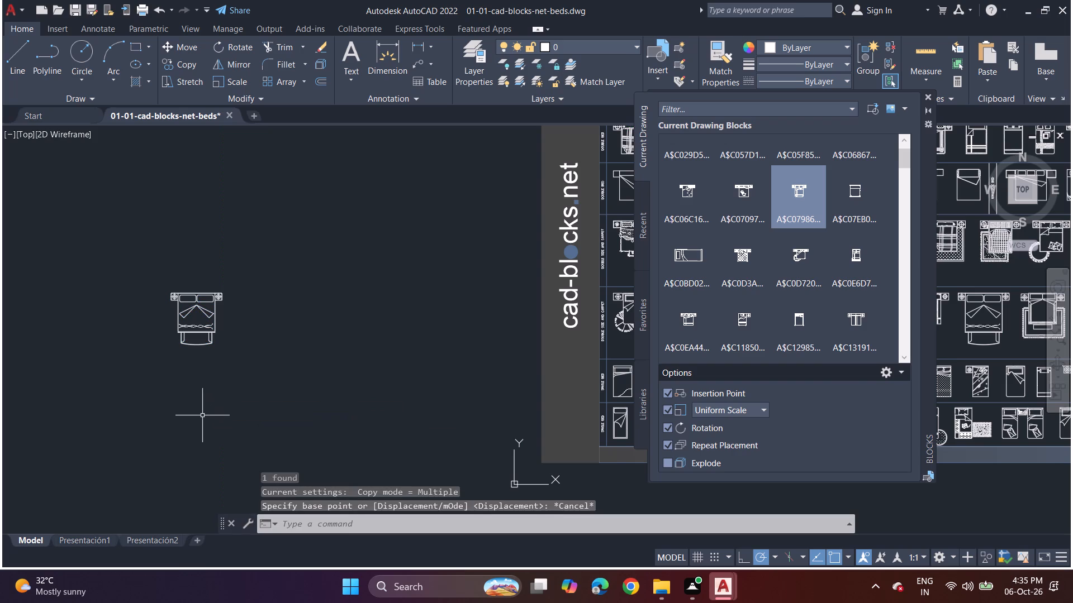
# Scale the copied double bed up freehand by a factor of about 3.7 from its upper-left corner.
pyautogui.write('sc')
pyautogui.press('space')
pyautogui.click(183, 308)
pyautogui.click(186, 295)
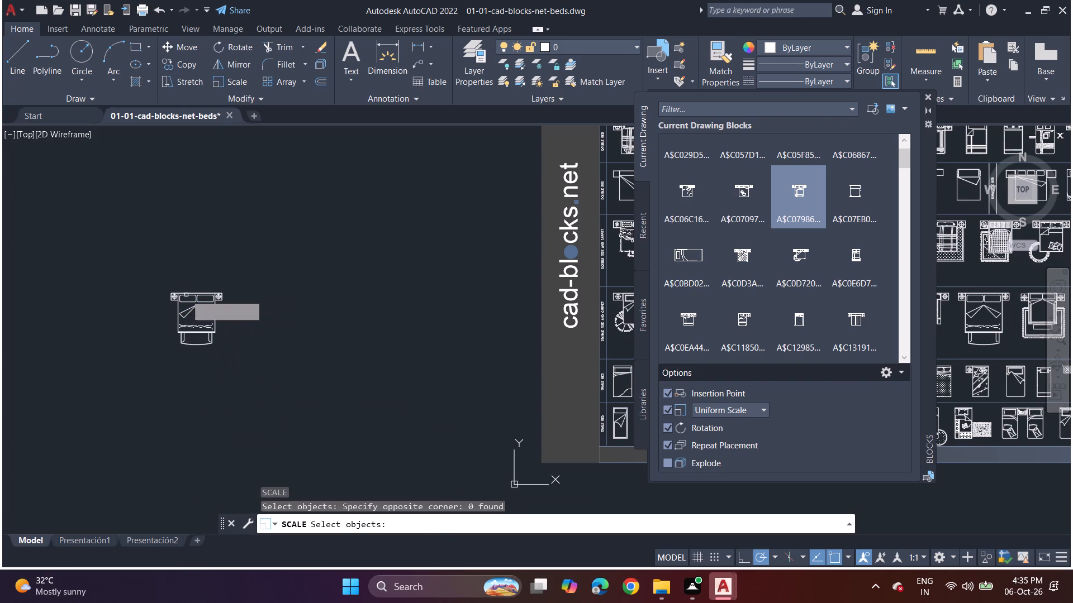
pyautogui.click(186, 295)
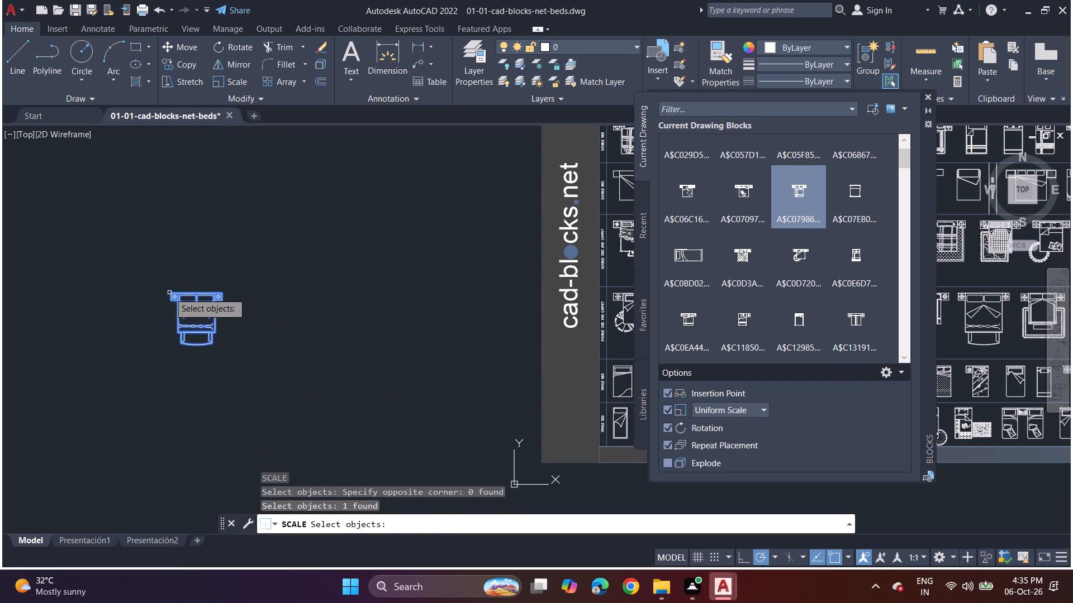
pyautogui.press('space')
pyautogui.click(169, 293)
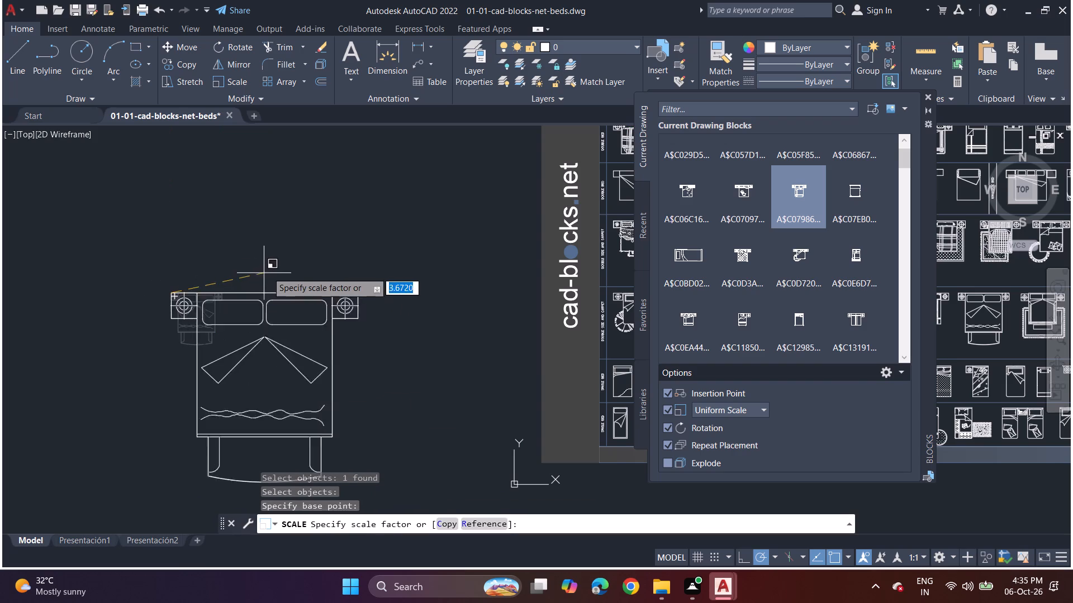
pyautogui.click(269, 281)
pyautogui.scroll(-2, 330, 278)
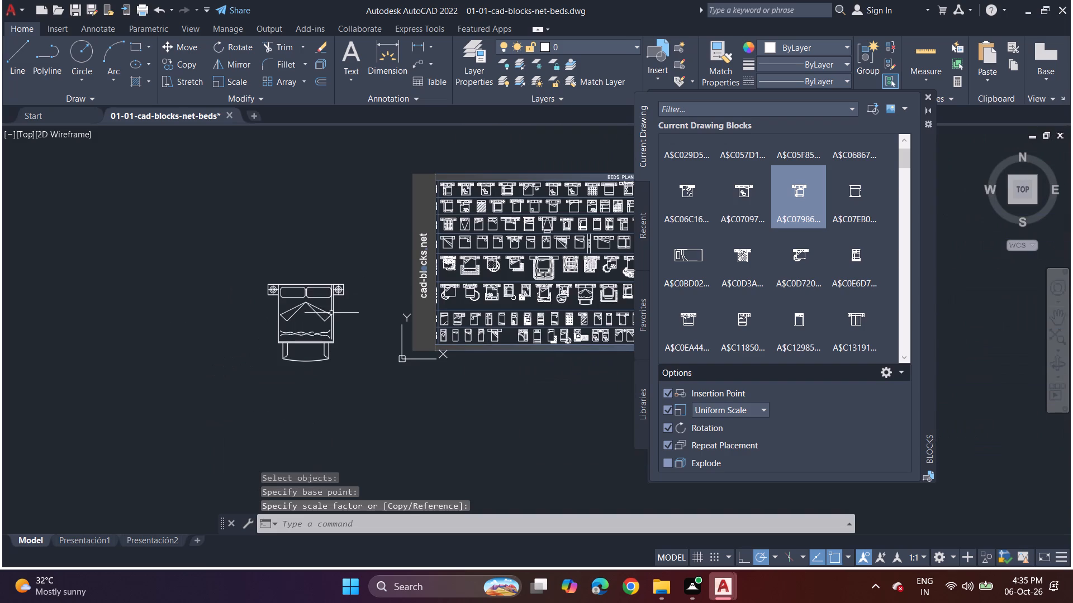
# Scale the copied double bed and the whole beds sheet together, freehand, down to about one-tenth size from a point below the sheet.
pyautogui.press('space')
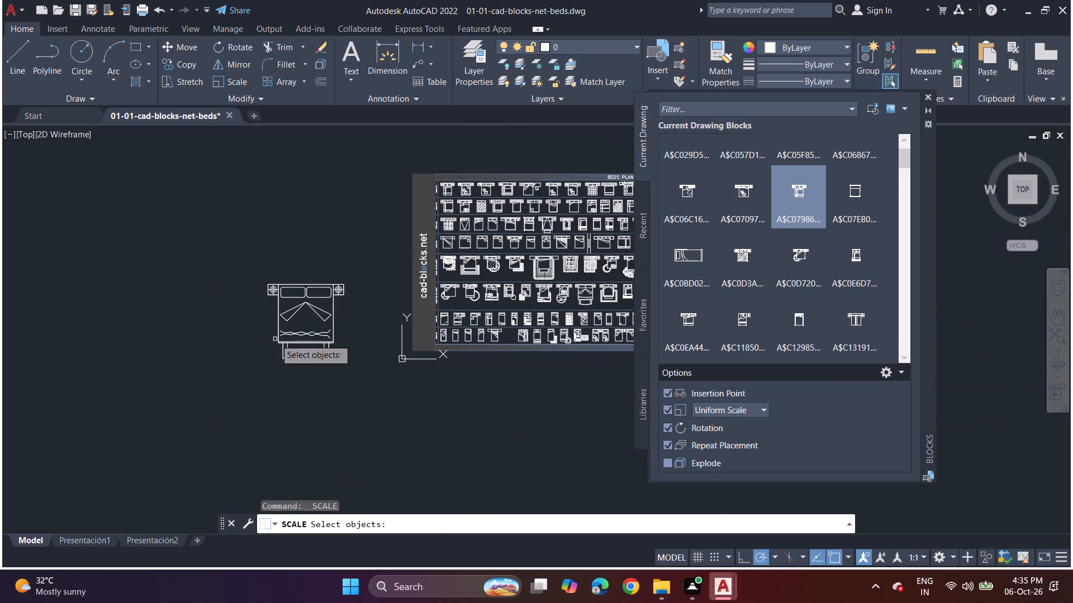
pyautogui.click(297, 337)
pyautogui.click(301, 344)
pyautogui.click(312, 342)
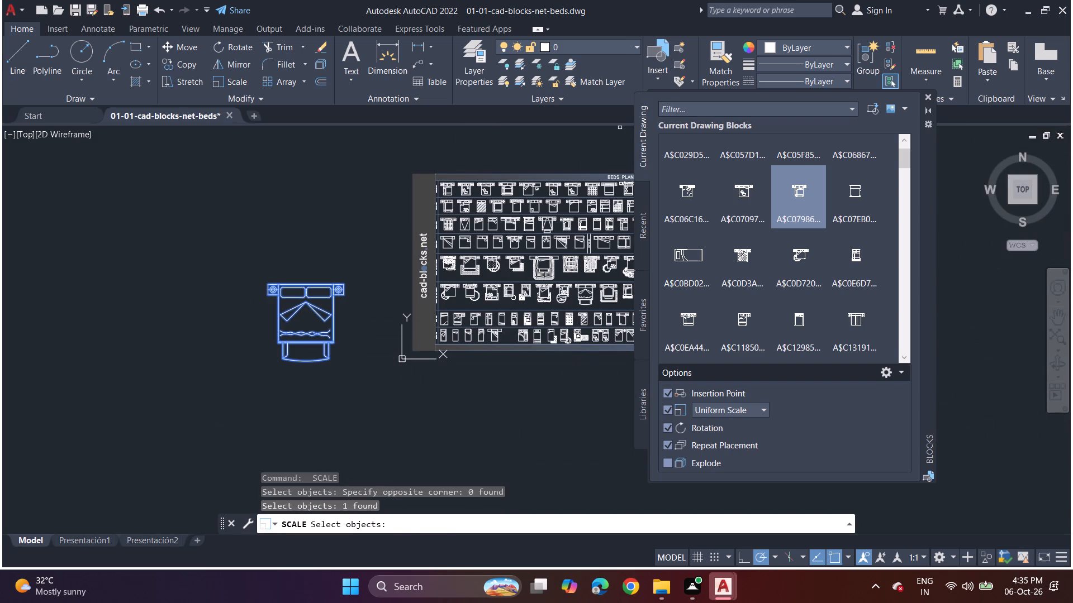
pyautogui.moveTo(672, 100); pyautogui.dragTo(700, 152)
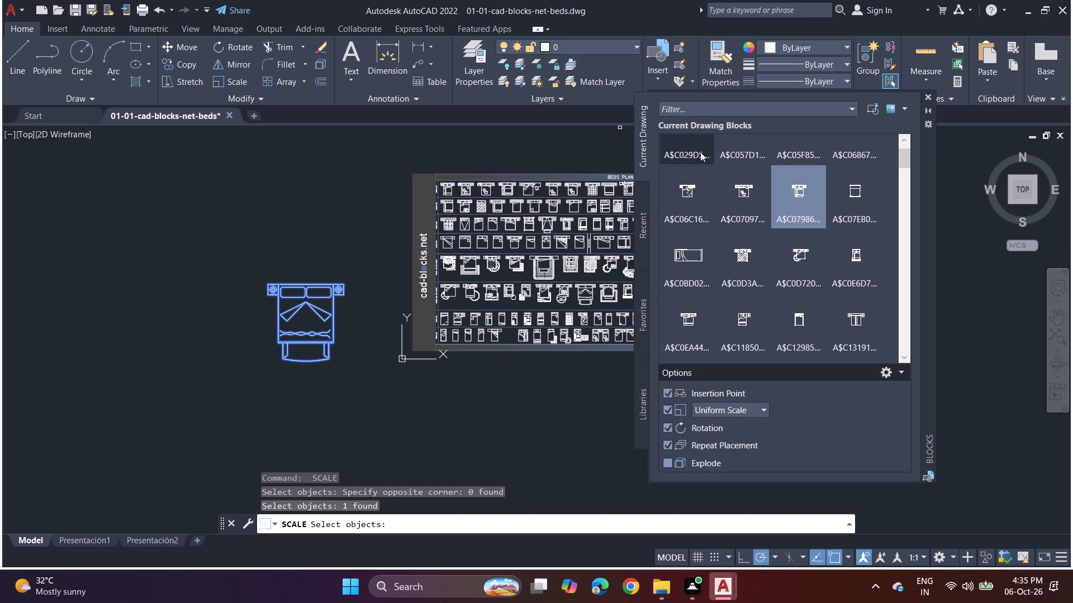
pyautogui.moveTo(700, 152); pyautogui.dragTo(700, 151)
pyautogui.moveTo(649, 98); pyautogui.dragTo(676, 163)
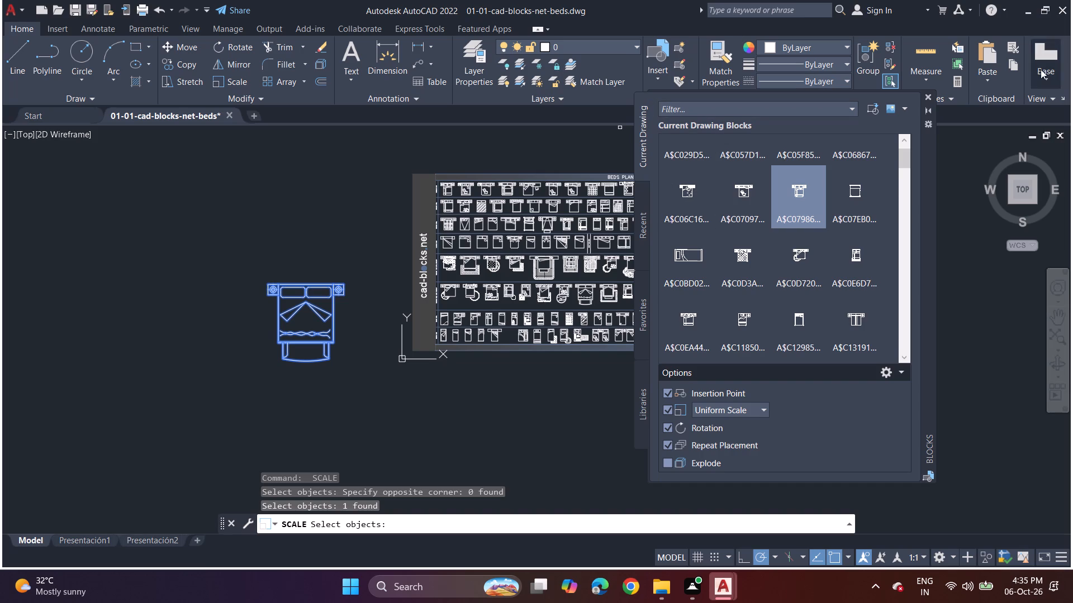
pyautogui.click(930, 97)
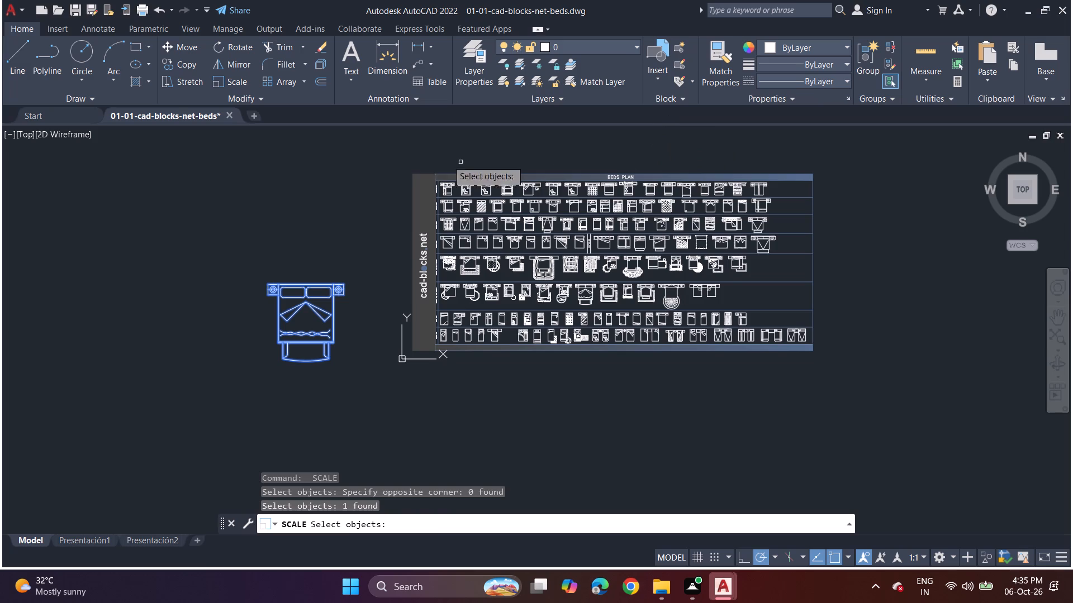
pyautogui.moveTo(395, 151); pyautogui.dragTo(331, 441)
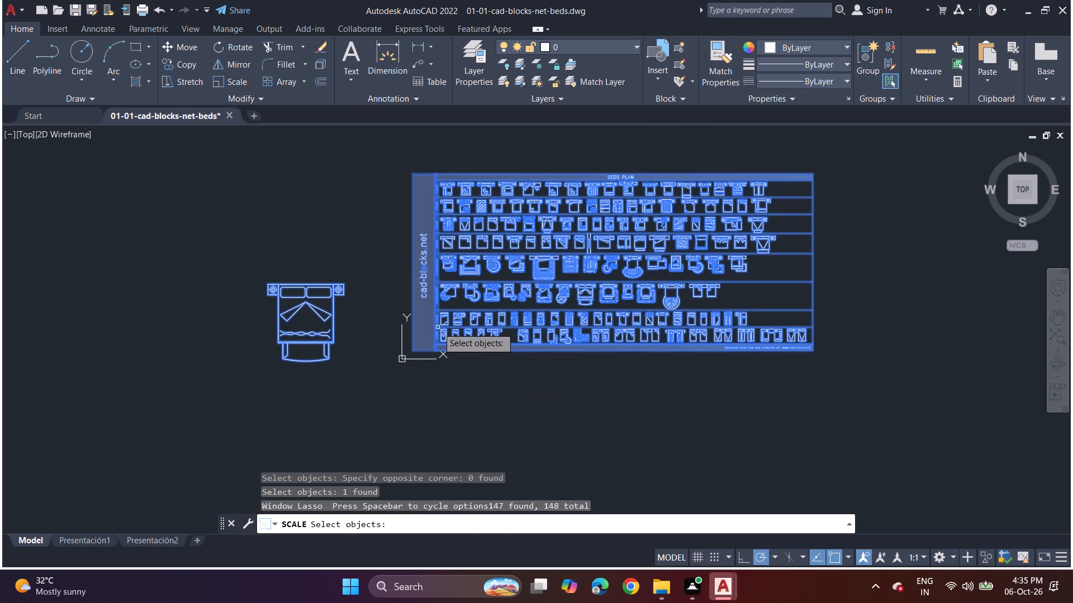
pyautogui.click(308, 343)
pyautogui.moveTo(189, 233); pyautogui.dragTo(349, 286)
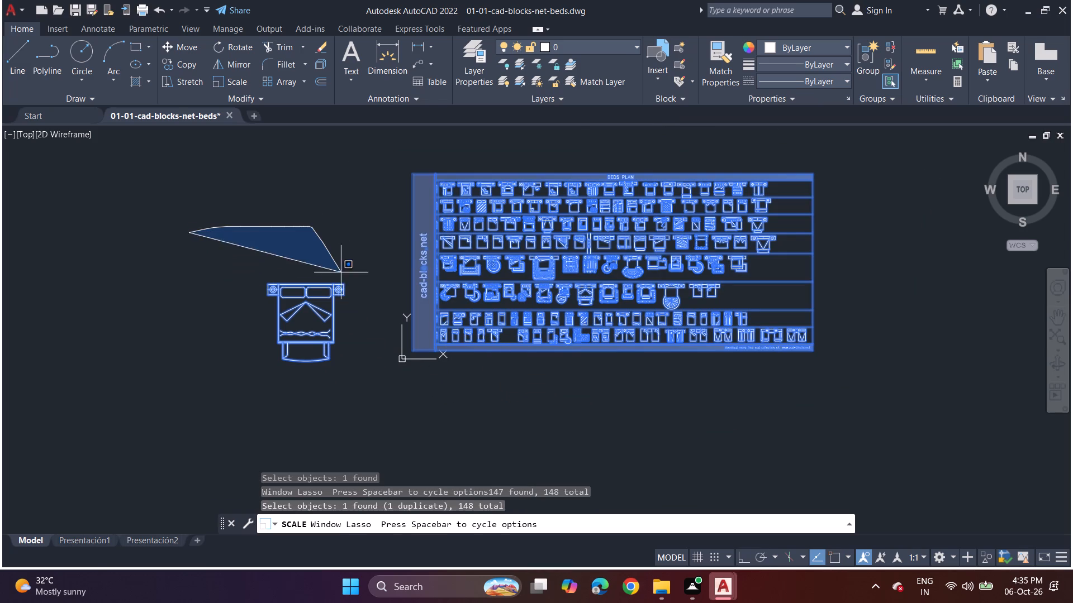
pyautogui.moveTo(349, 286); pyautogui.dragTo(231, 398)
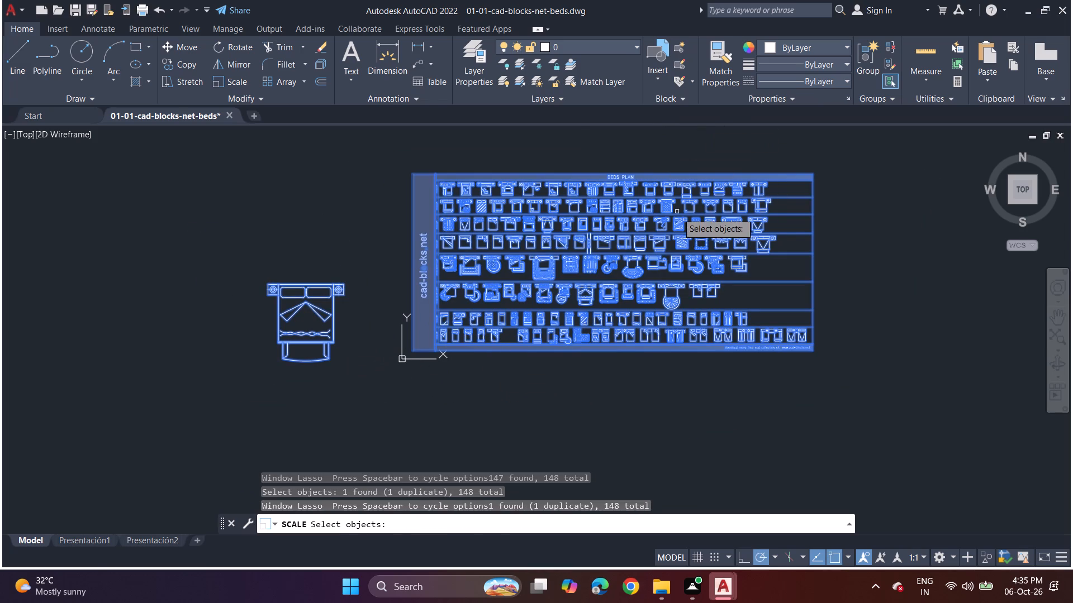
pyautogui.hotkey('ctrl', 'z')
pyautogui.press('space')
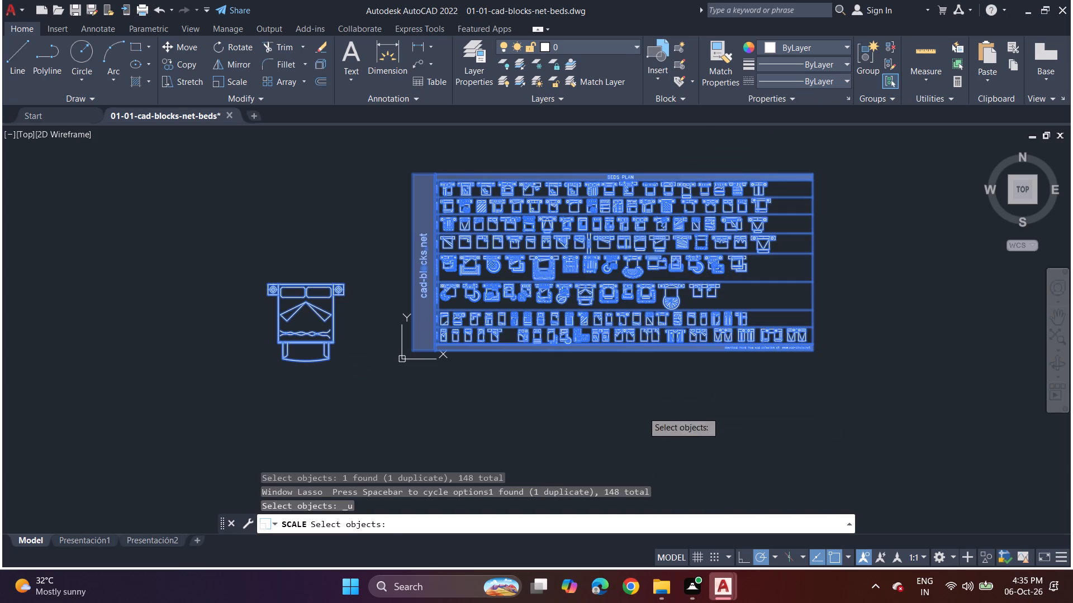
pyautogui.click(639, 414)
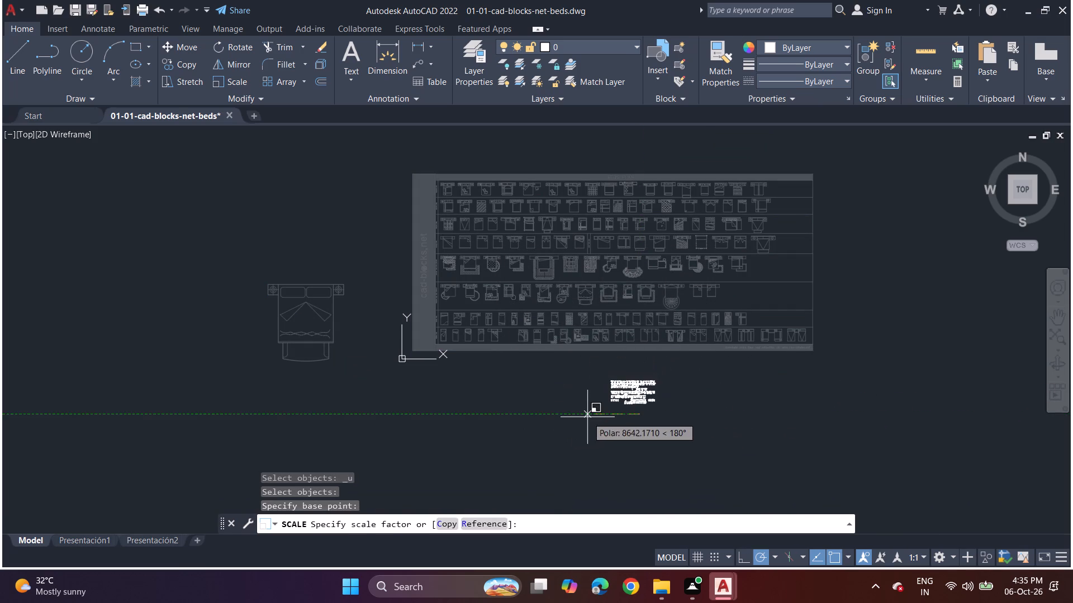
pyautogui.click(587, 417)
# Browse the beds drawing's insertable blocks for a suitable bed and pick one to insert.
pyautogui.scroll(6, 625, 389)
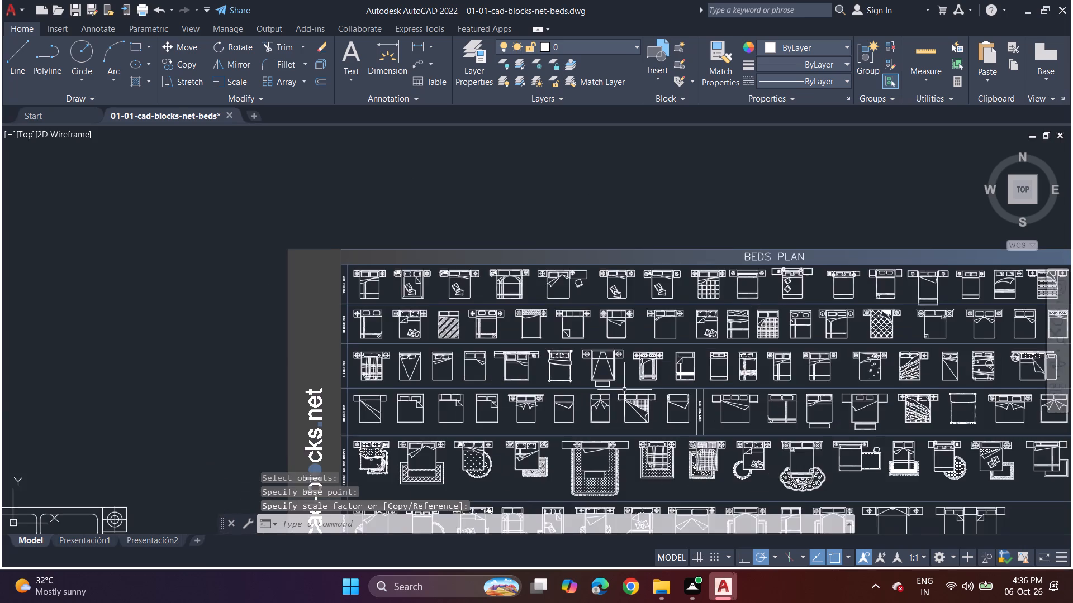
pyautogui.moveTo(626, 390); pyautogui.dragTo(934, 104, button='middle')
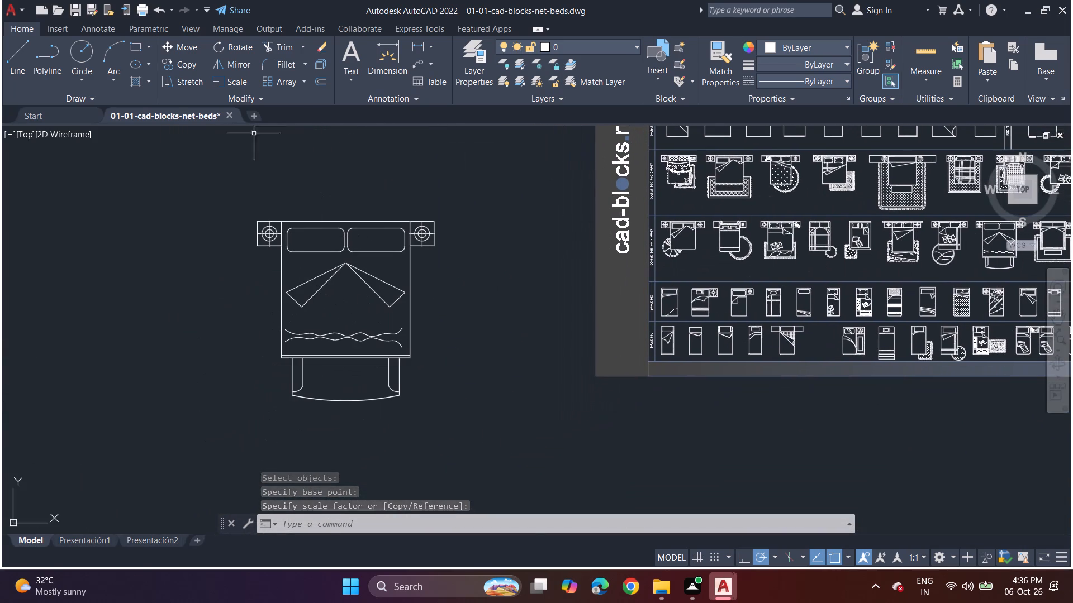
pyautogui.moveTo(215, 147); pyautogui.dragTo(196, 426)
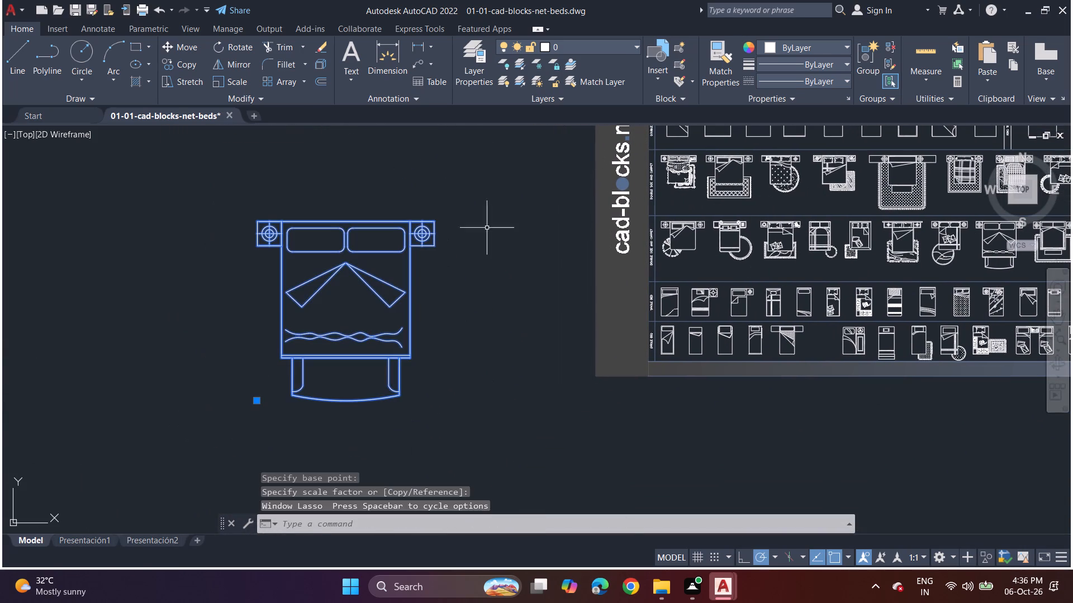
pyautogui.click(658, 80)
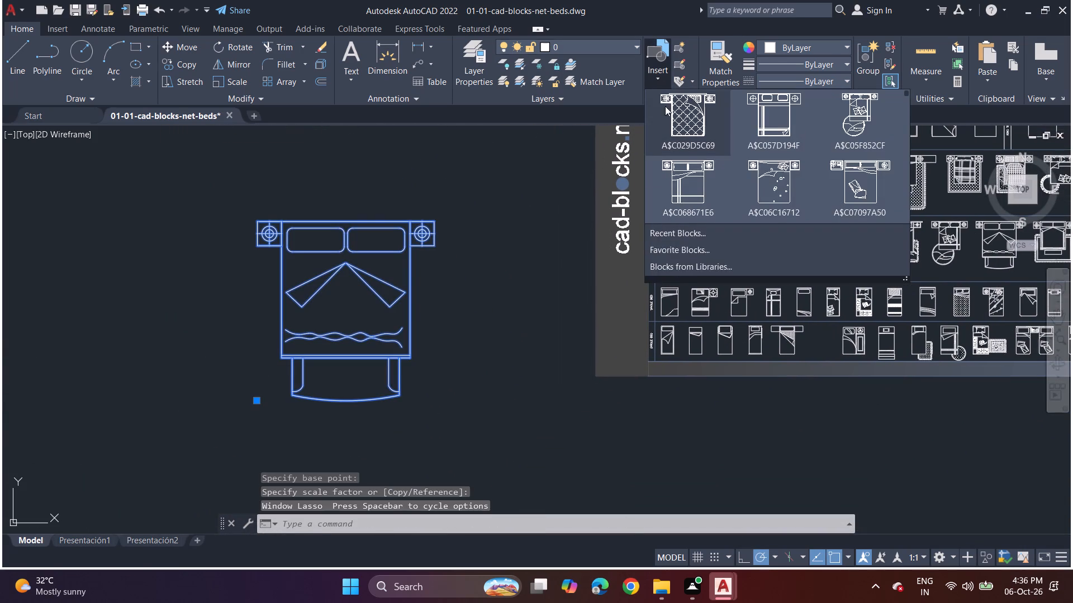
pyautogui.scroll(-3, 726, 149)
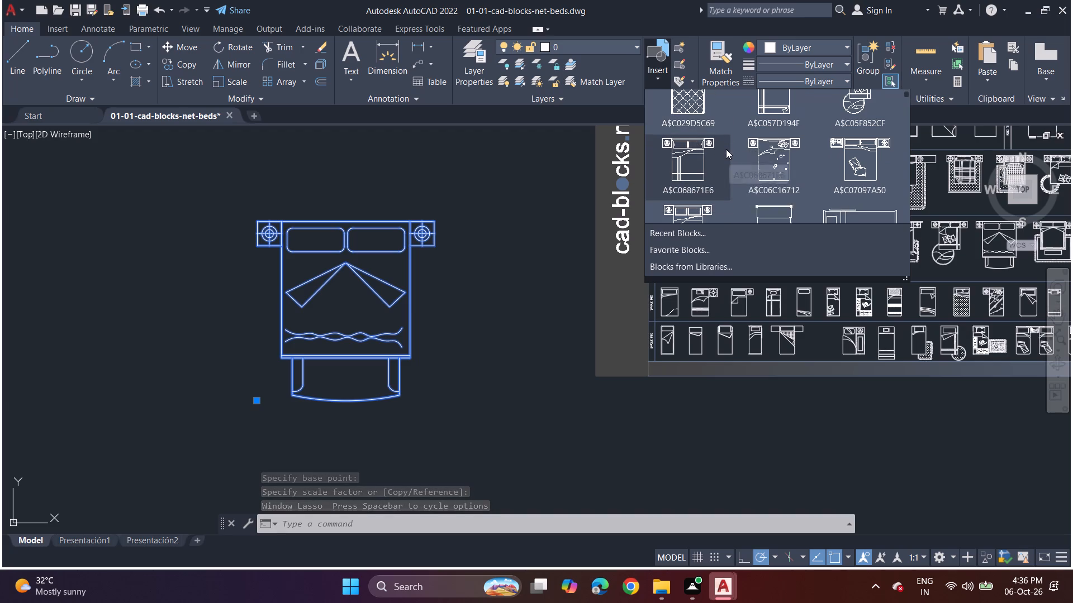
pyautogui.scroll(-2, 726, 149)
pyautogui.scroll(-5, 787, 185)
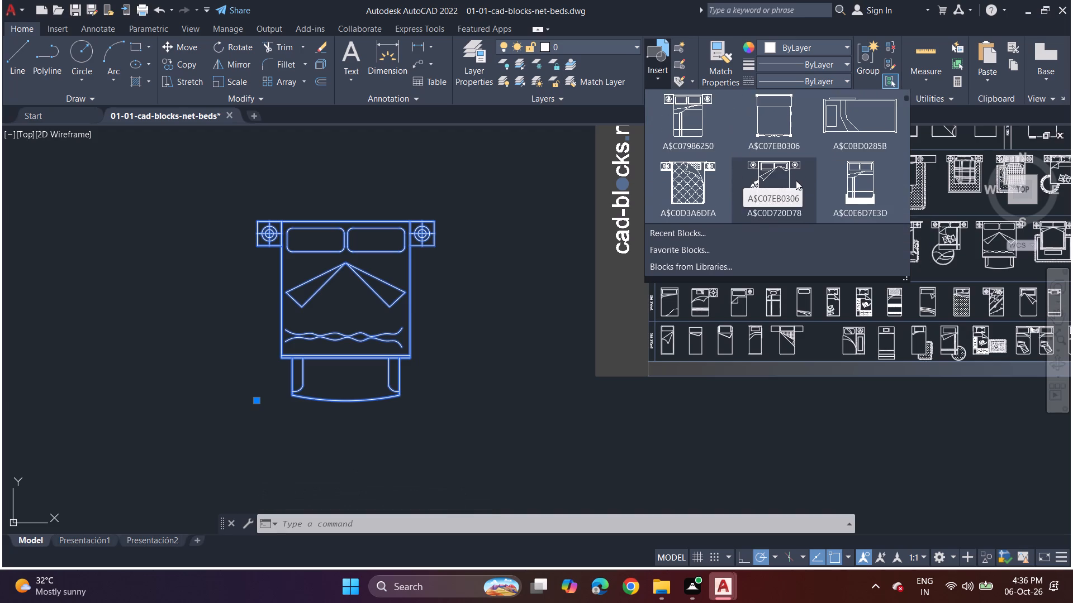
pyautogui.scroll(-6, 811, 166)
pyautogui.scroll(-20, 802, 164)
pyautogui.scroll(-2, 802, 164)
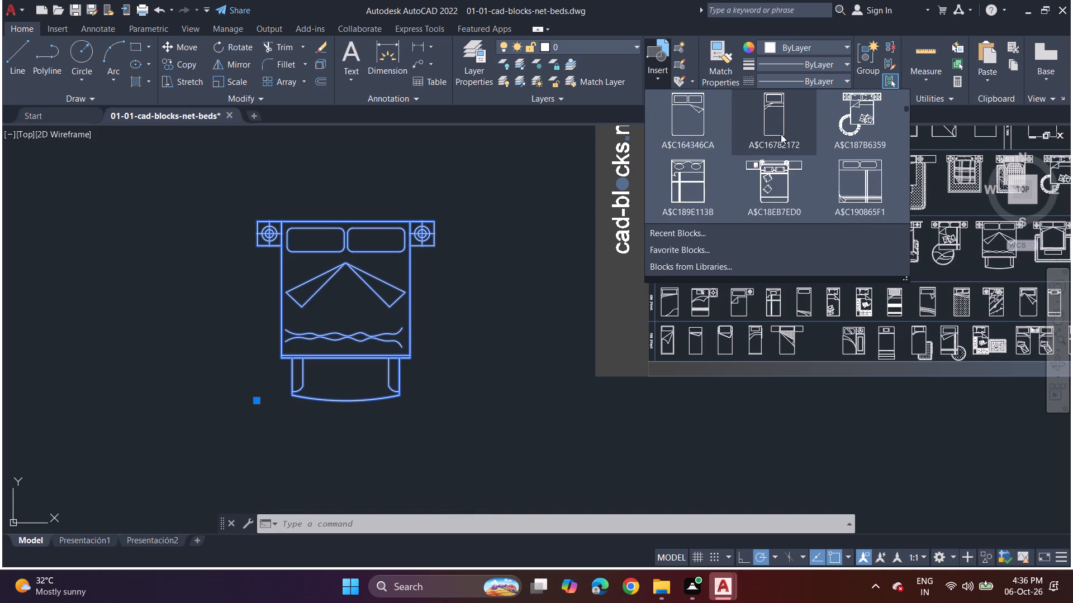
pyautogui.scroll(-13, 781, 134)
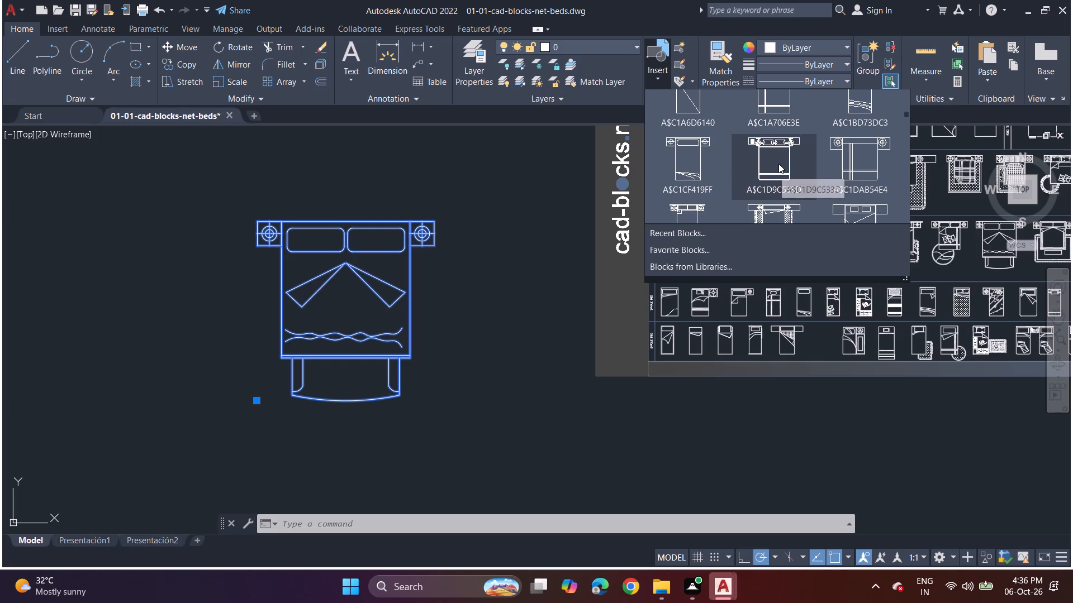
pyautogui.scroll(-4, 678, 181)
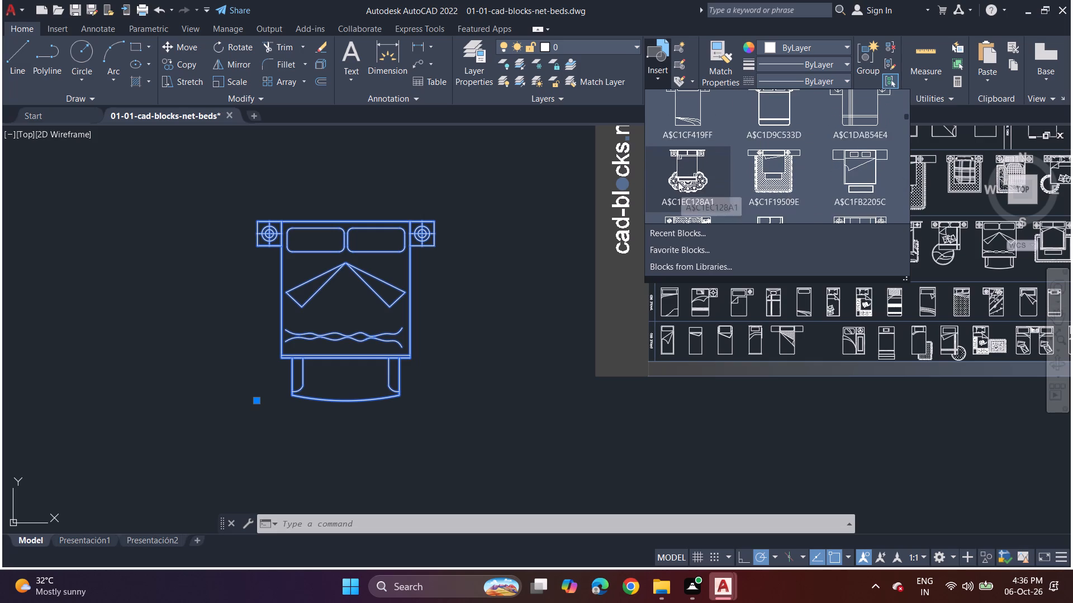
pyautogui.scroll(-4, 678, 181)
pyautogui.click(866, 128)
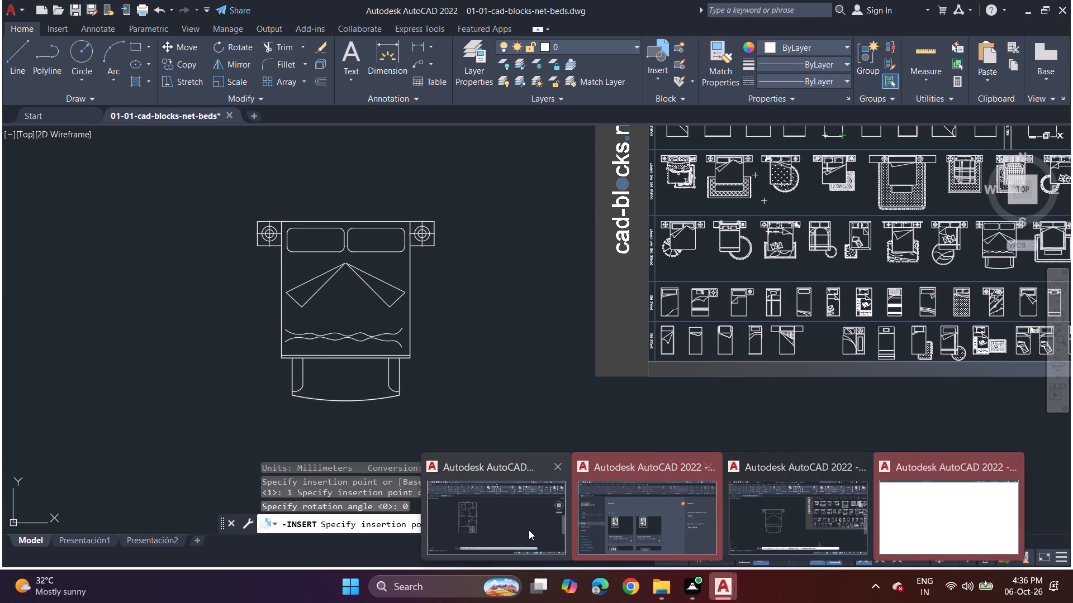
# Switch to the house plan in Drawing1, check its recent blocks, and close the Blocks palette.
pyautogui.click(529, 530)
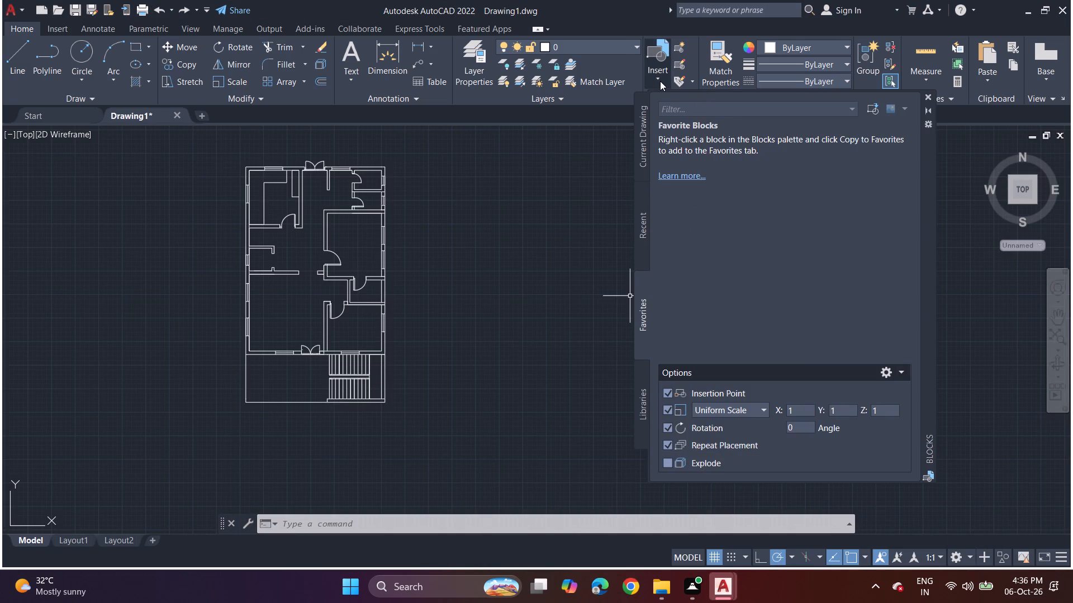
pyautogui.click(660, 81)
pyautogui.click(689, 147)
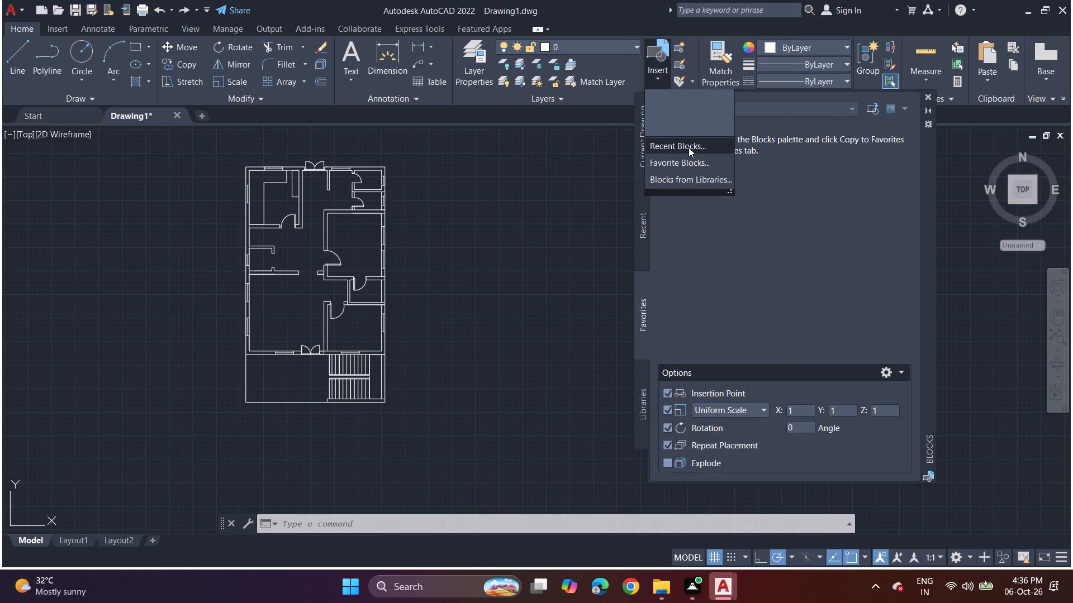
pyautogui.click(927, 95)
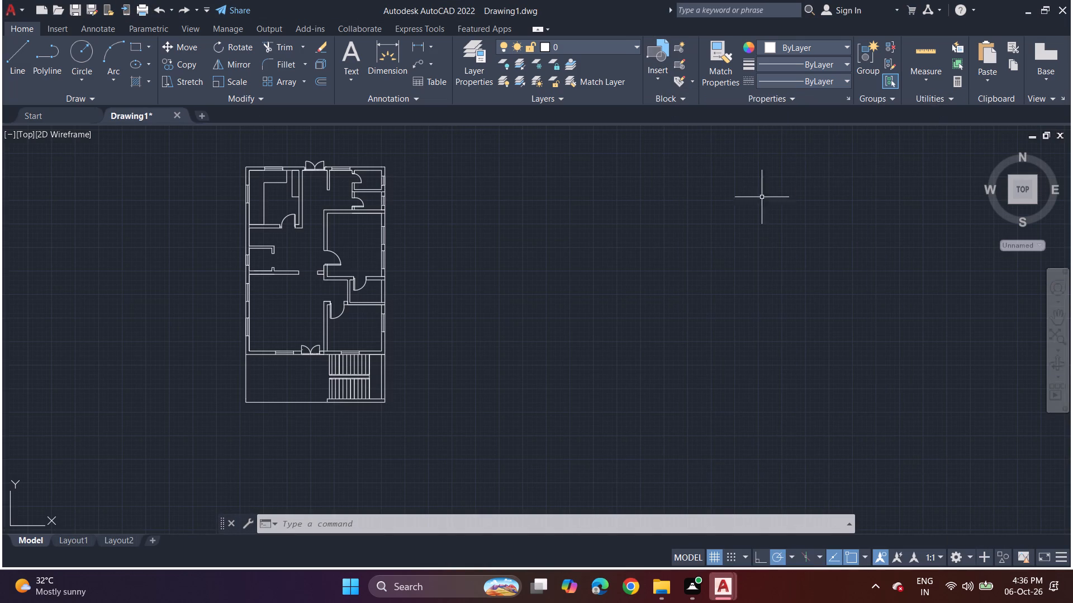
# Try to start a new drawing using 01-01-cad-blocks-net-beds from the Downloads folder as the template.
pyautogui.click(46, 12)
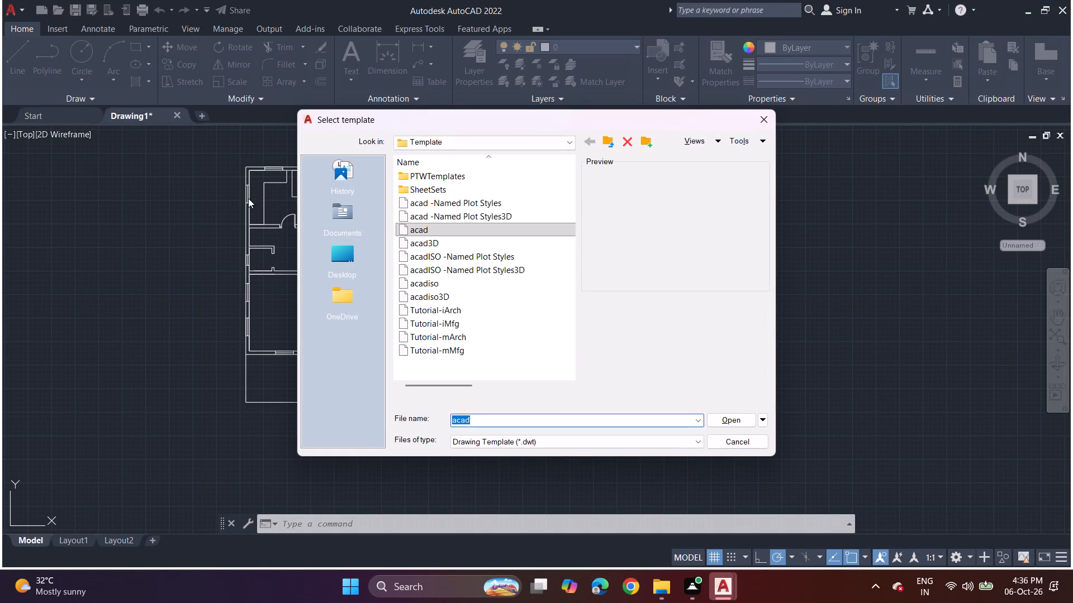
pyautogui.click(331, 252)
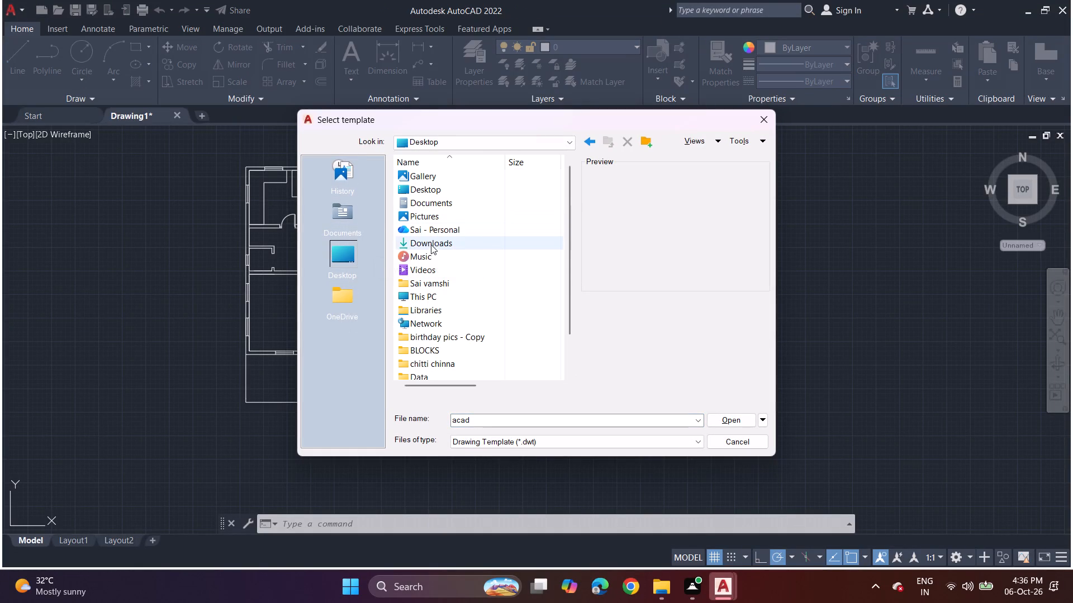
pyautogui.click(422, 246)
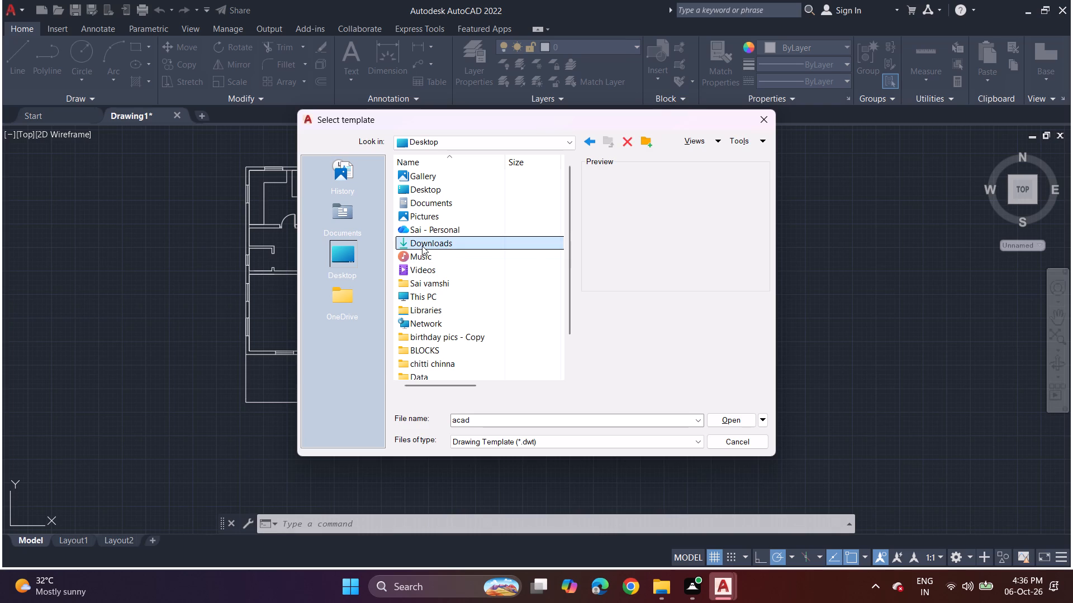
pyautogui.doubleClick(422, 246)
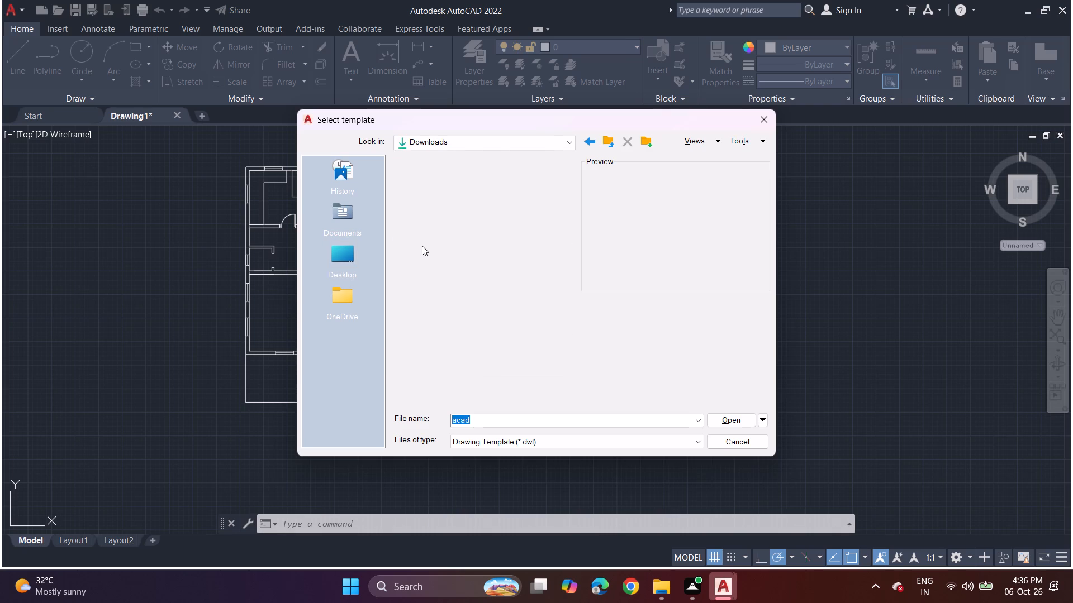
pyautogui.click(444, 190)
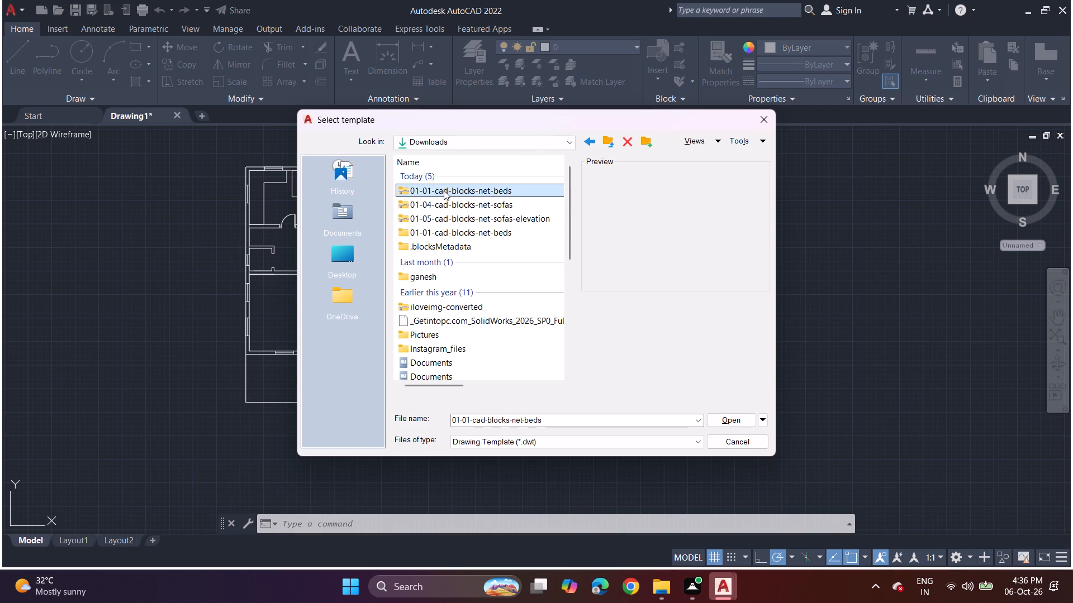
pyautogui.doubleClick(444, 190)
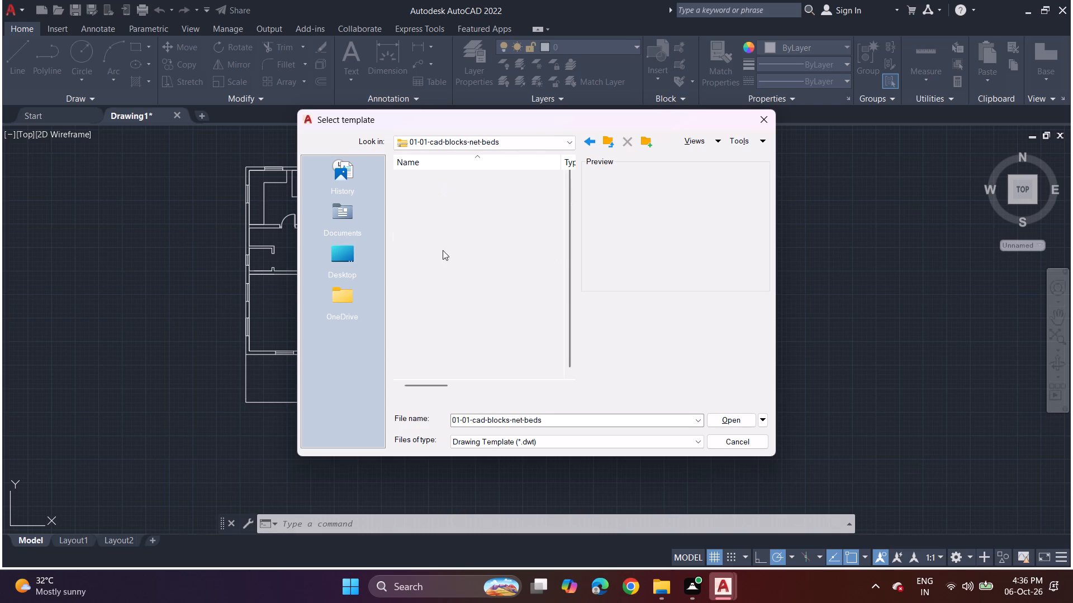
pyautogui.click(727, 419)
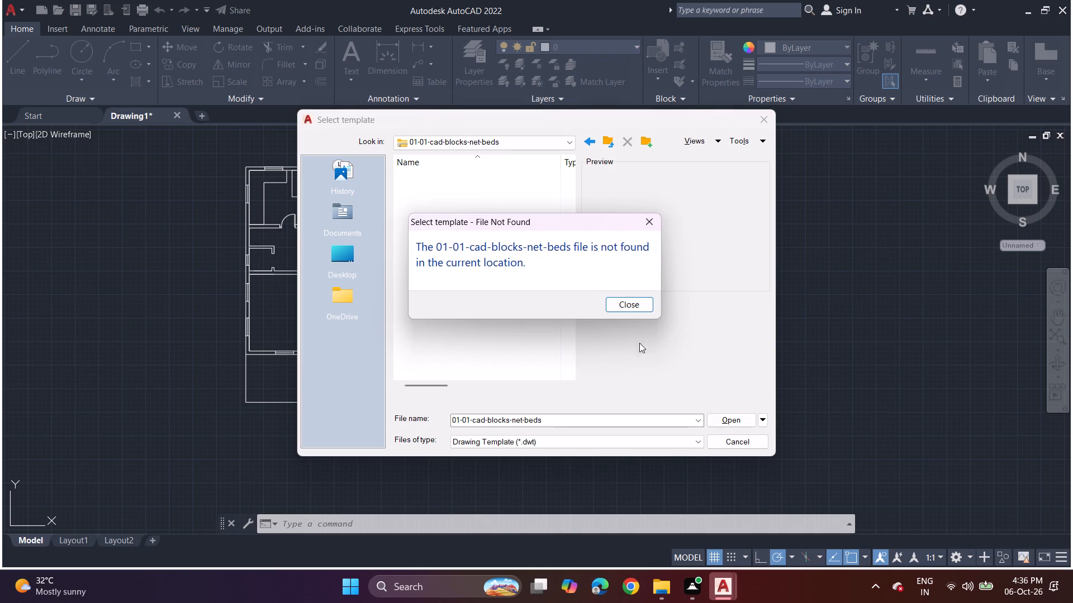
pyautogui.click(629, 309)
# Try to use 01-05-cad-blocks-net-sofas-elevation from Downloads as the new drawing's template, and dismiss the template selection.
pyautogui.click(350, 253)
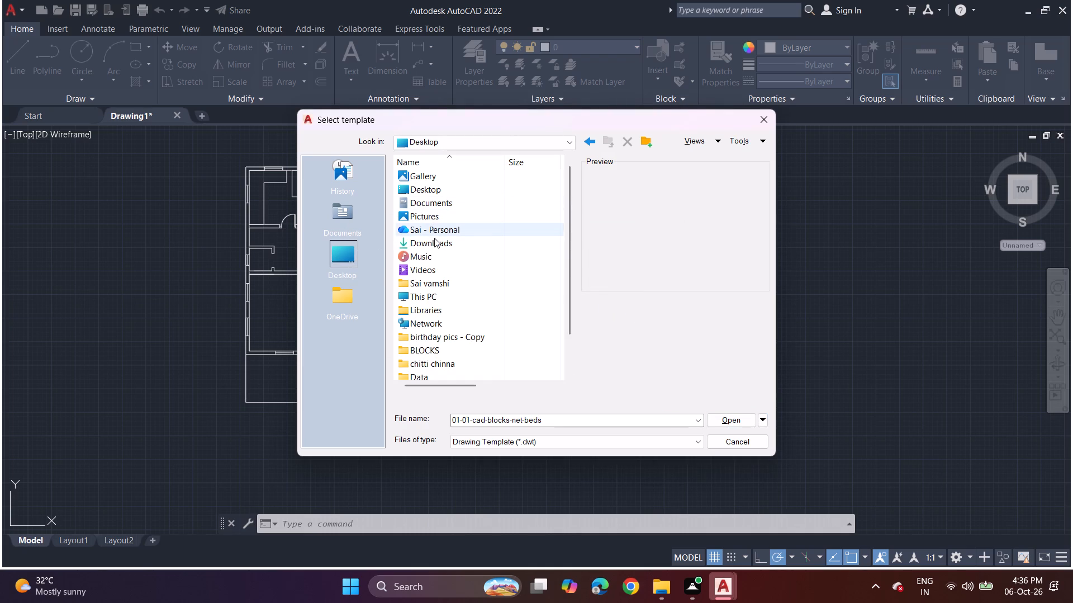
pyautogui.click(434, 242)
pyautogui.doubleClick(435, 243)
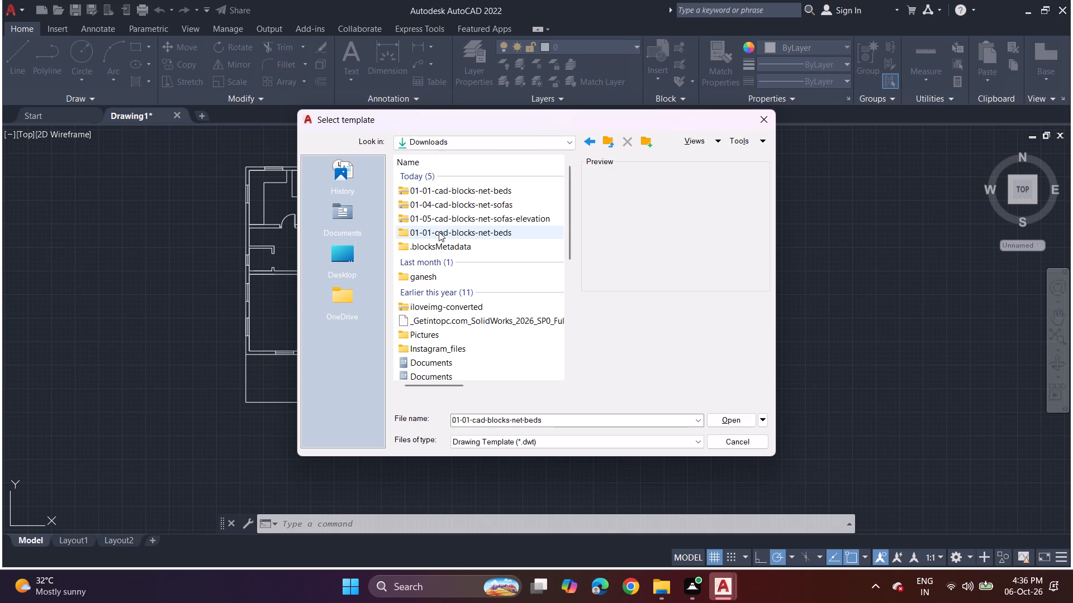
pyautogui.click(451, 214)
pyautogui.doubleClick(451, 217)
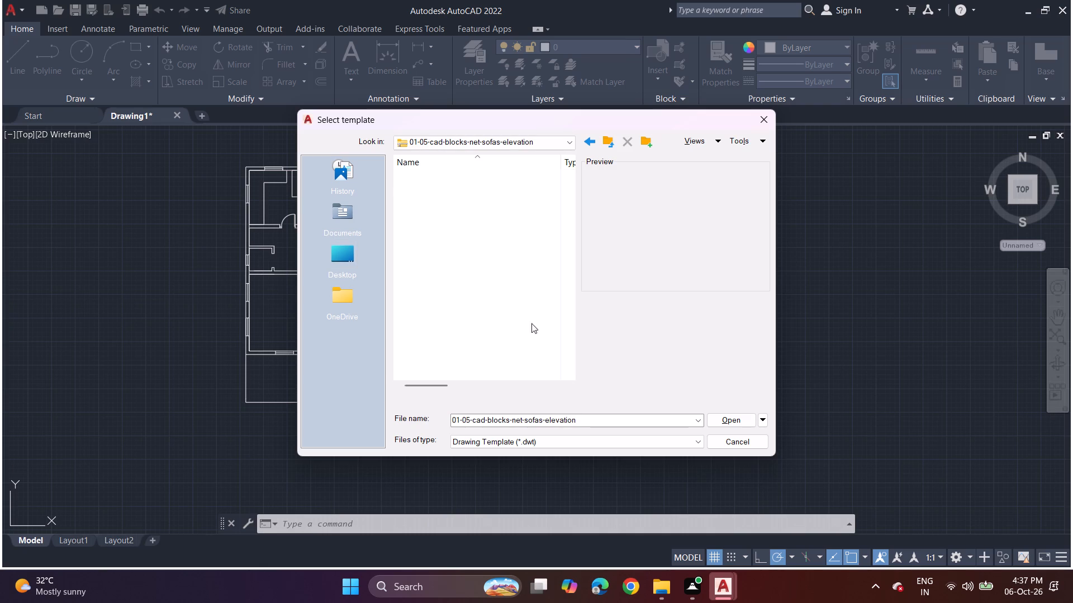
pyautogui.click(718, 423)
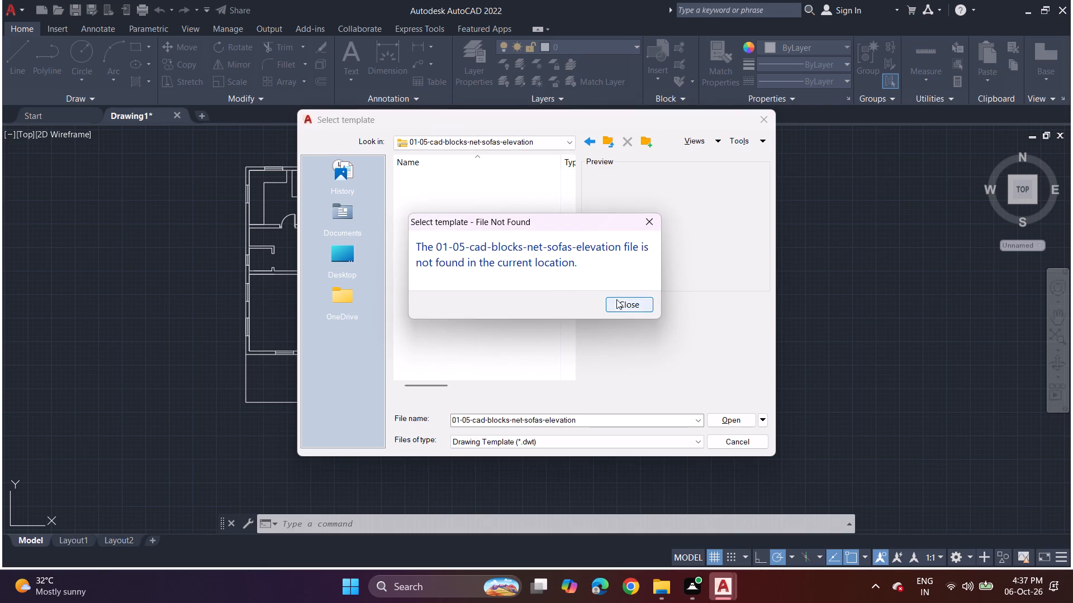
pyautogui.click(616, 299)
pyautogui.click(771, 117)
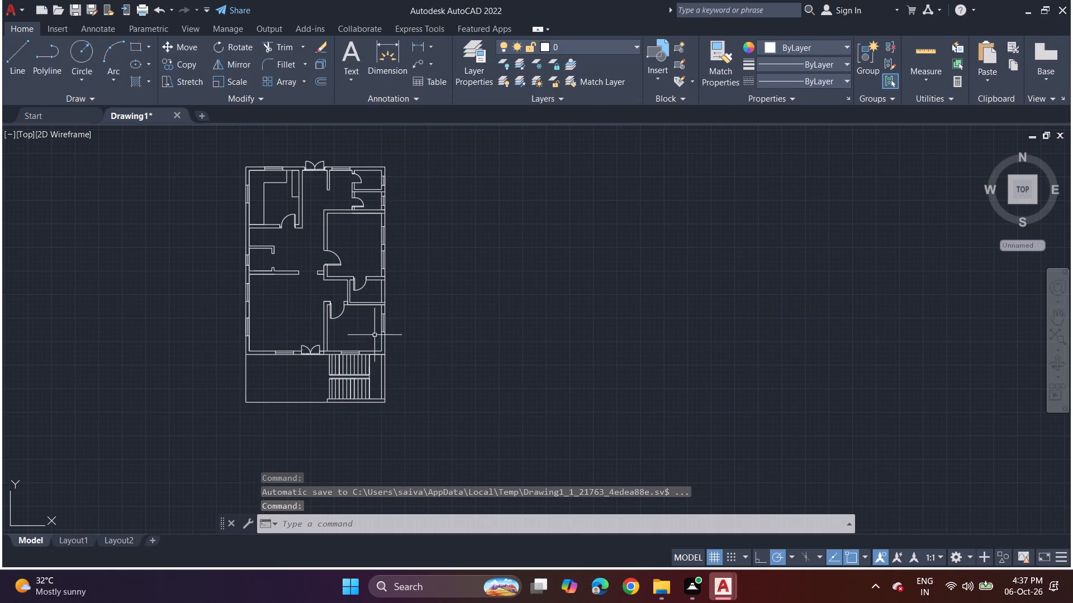
# Draw a bed outline about 6'-9" wide by 7'-0" long in the upper-right bedroom, with a headboard line across its head end.
pyautogui.scroll(2, 355, 277)
pyautogui.moveTo(341, 254); pyautogui.dragTo(353, 296, button='middle')
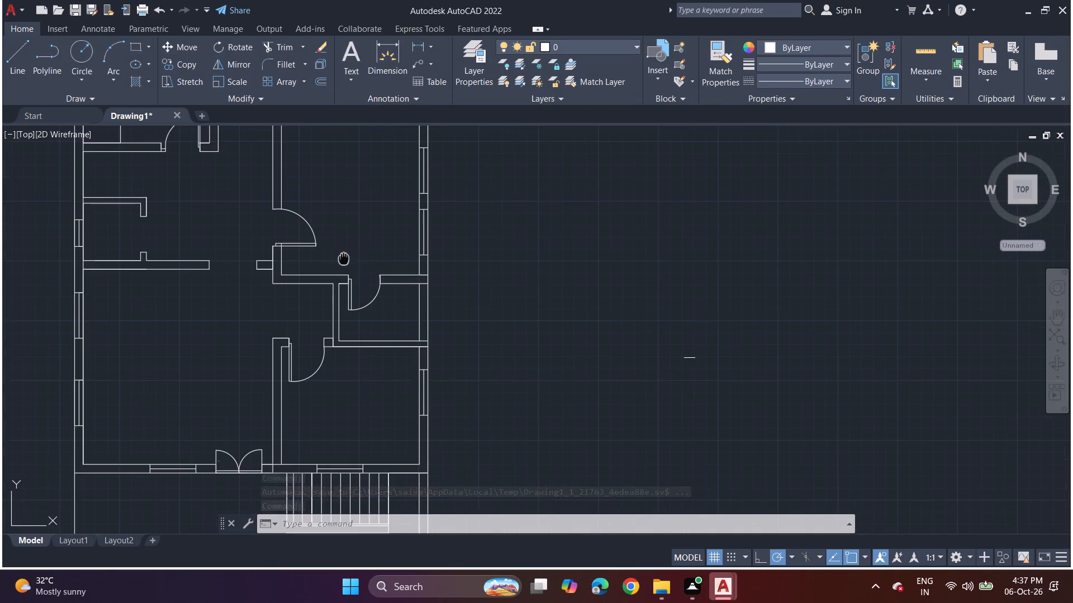
pyautogui.moveTo(353, 296); pyautogui.dragTo(395, 453, button='middle')
pyautogui.click(18, 69)
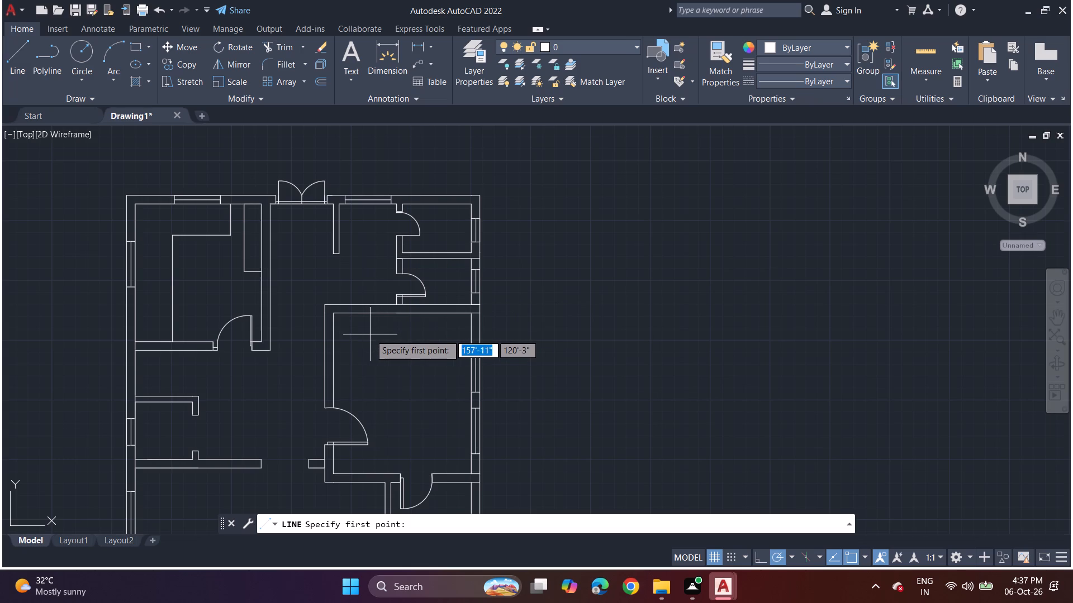
pyautogui.click(373, 334)
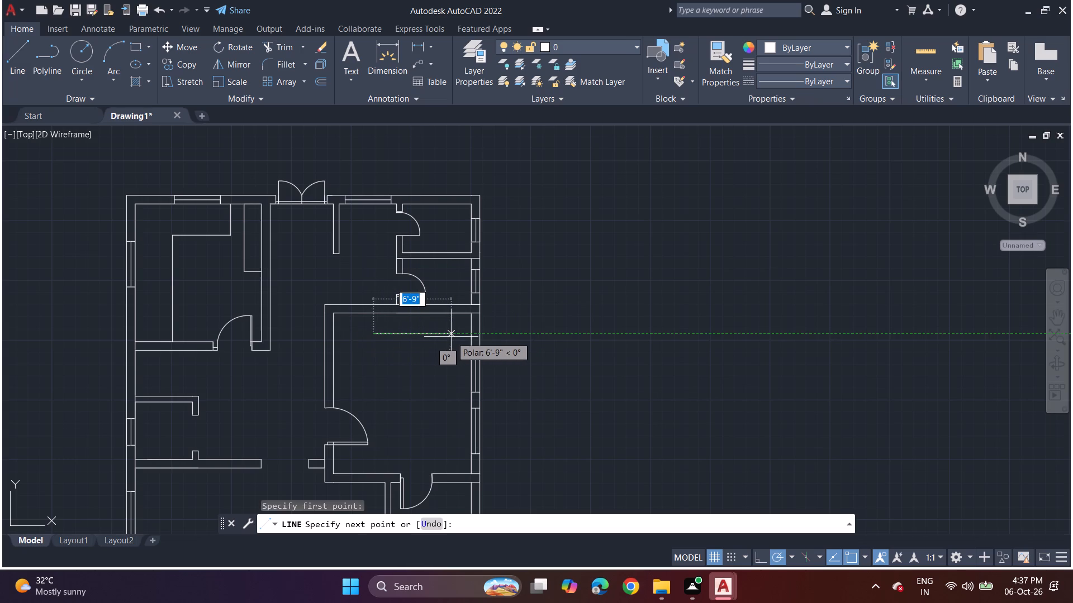
pyautogui.click(451, 337)
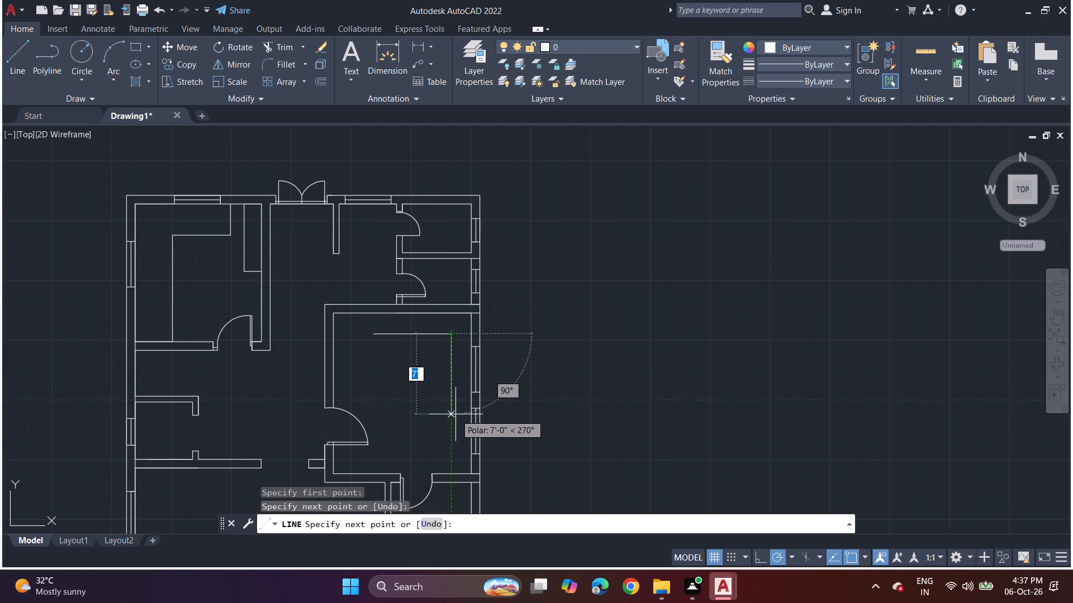
pyautogui.click(455, 414)
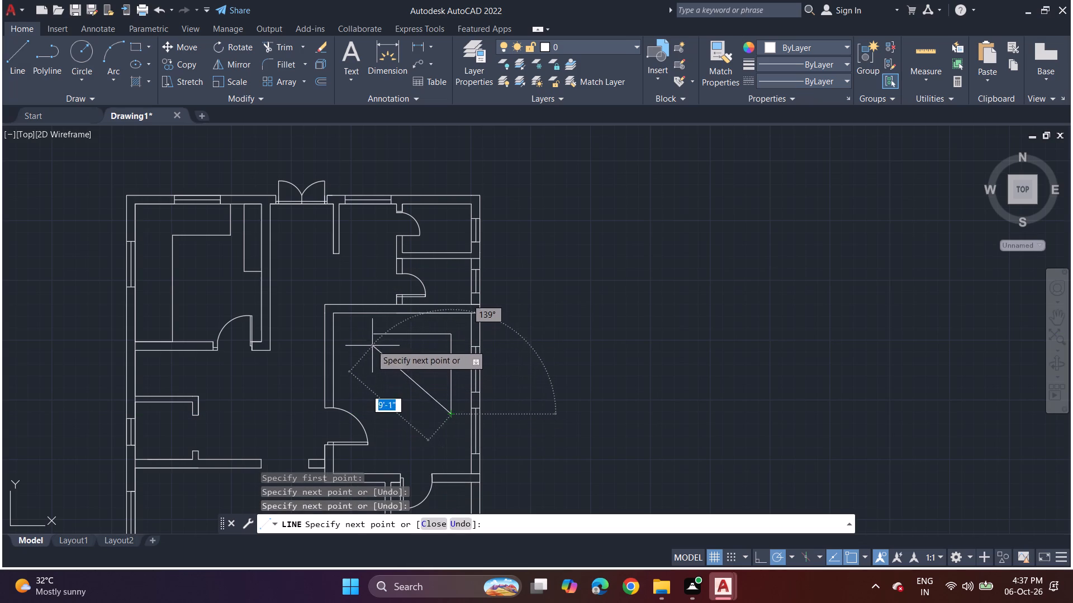
pyautogui.click(377, 416)
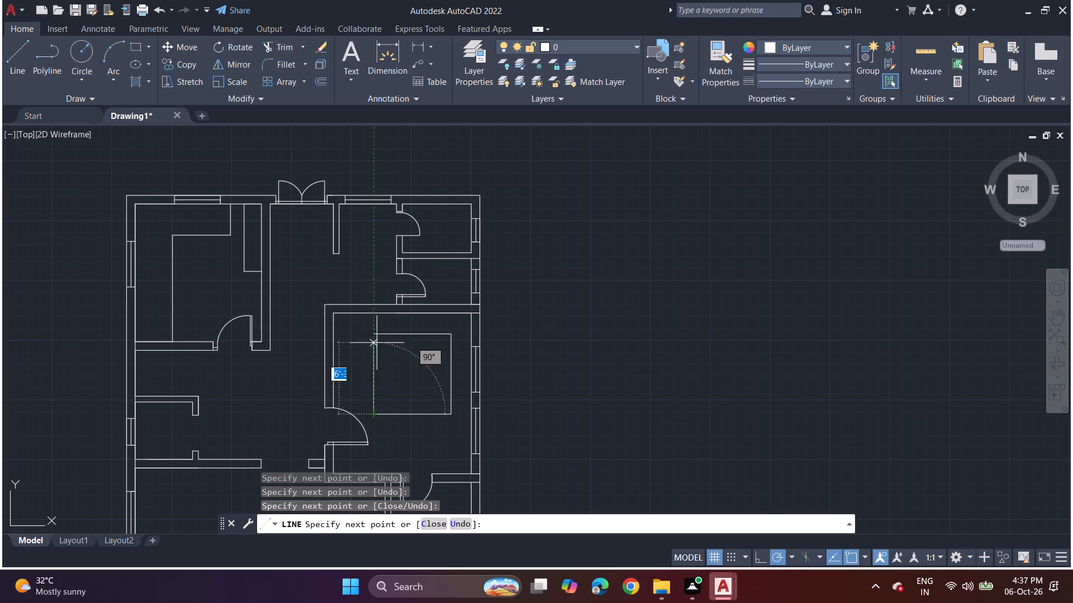
pyautogui.click(375, 338)
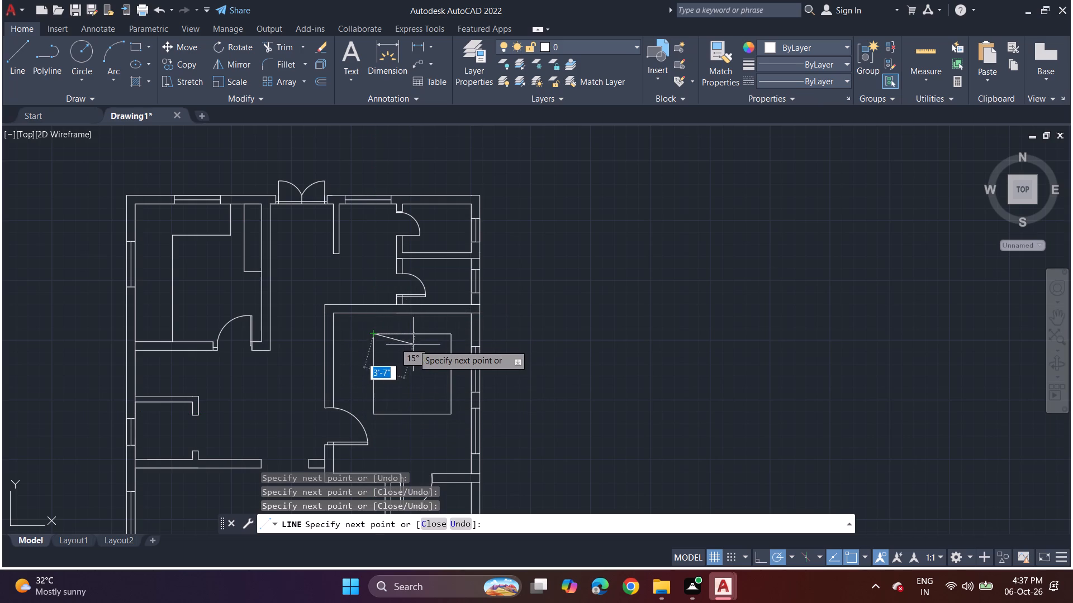
pyautogui.click(377, 341)
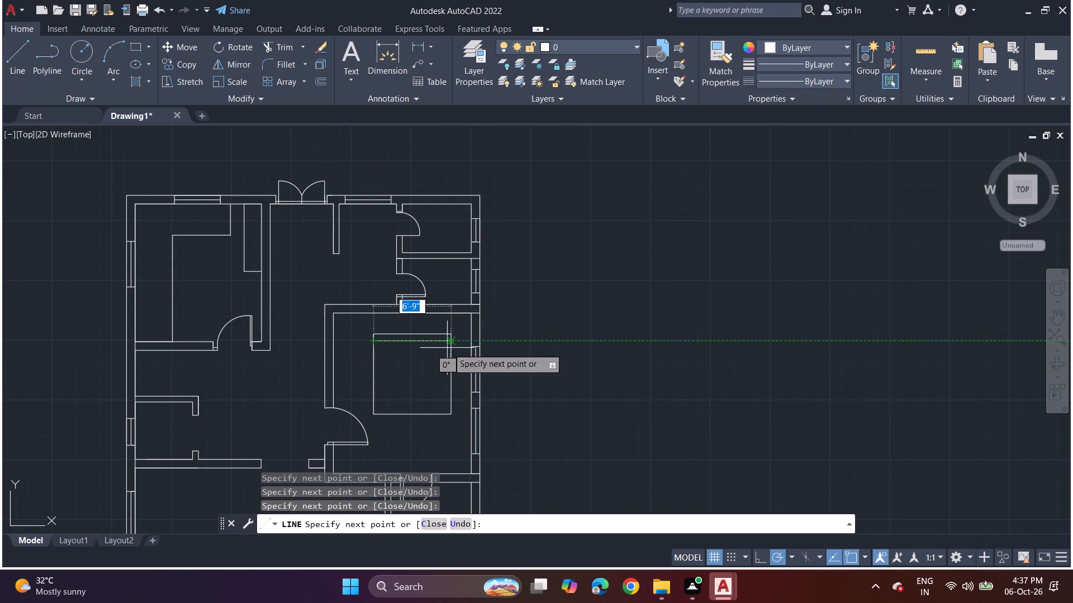
pyautogui.click(454, 347)
pyautogui.press('space')
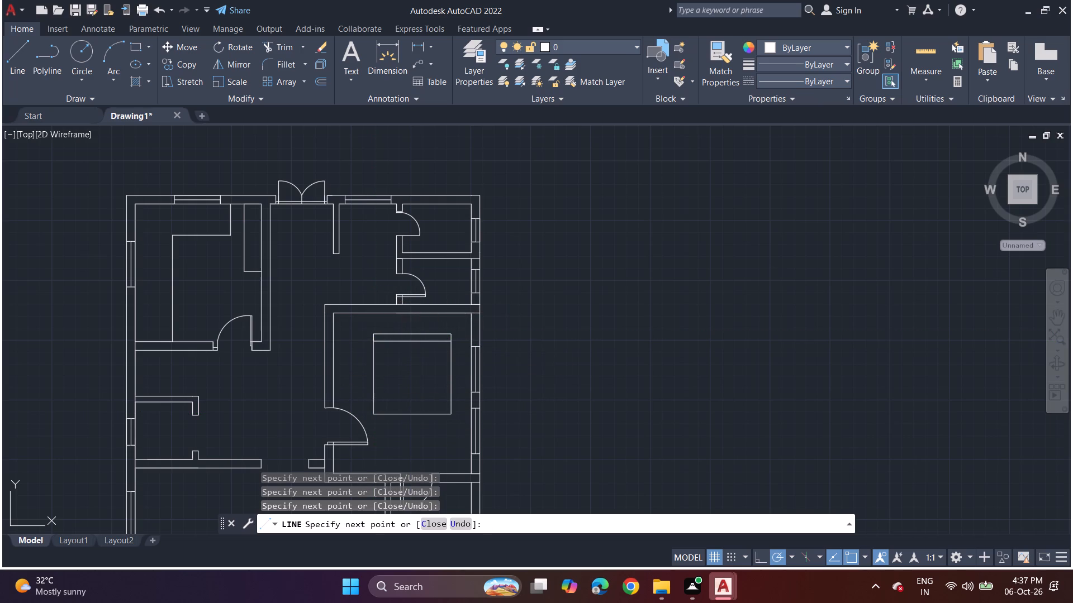
# Draw a rectangular pillow inside the bed, just below the headboard line on the side nearer the bedroom door.
pyautogui.scroll(1, 389, 320)
pyautogui.click(129, 41)
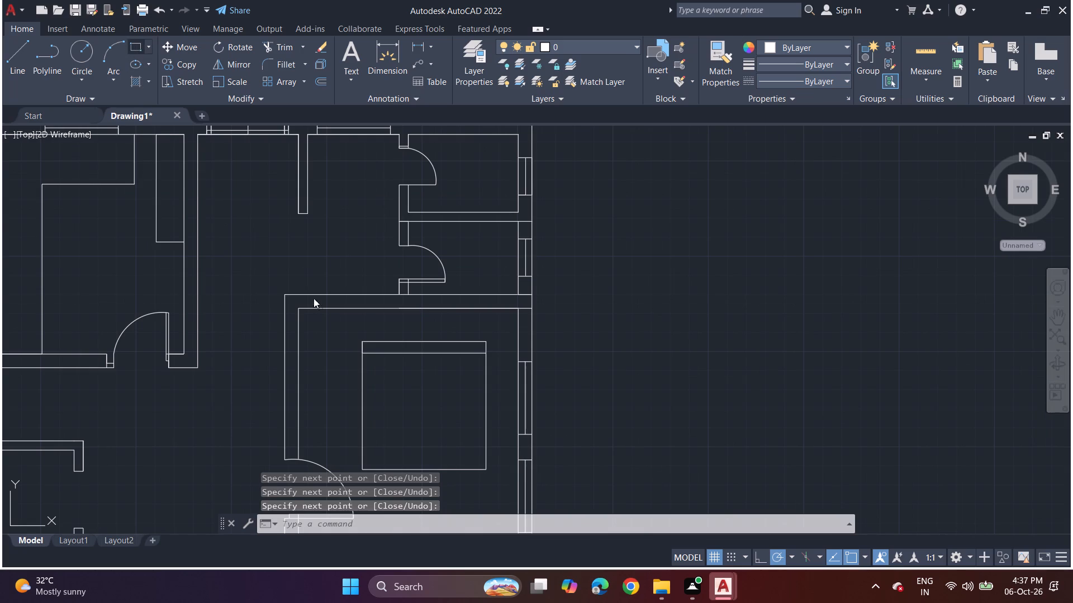
pyautogui.scroll(3, 325, 308)
pyautogui.moveTo(360, 154); pyautogui.dragTo(197, 0, button='middle')
pyautogui.scroll(-1, 314, 447)
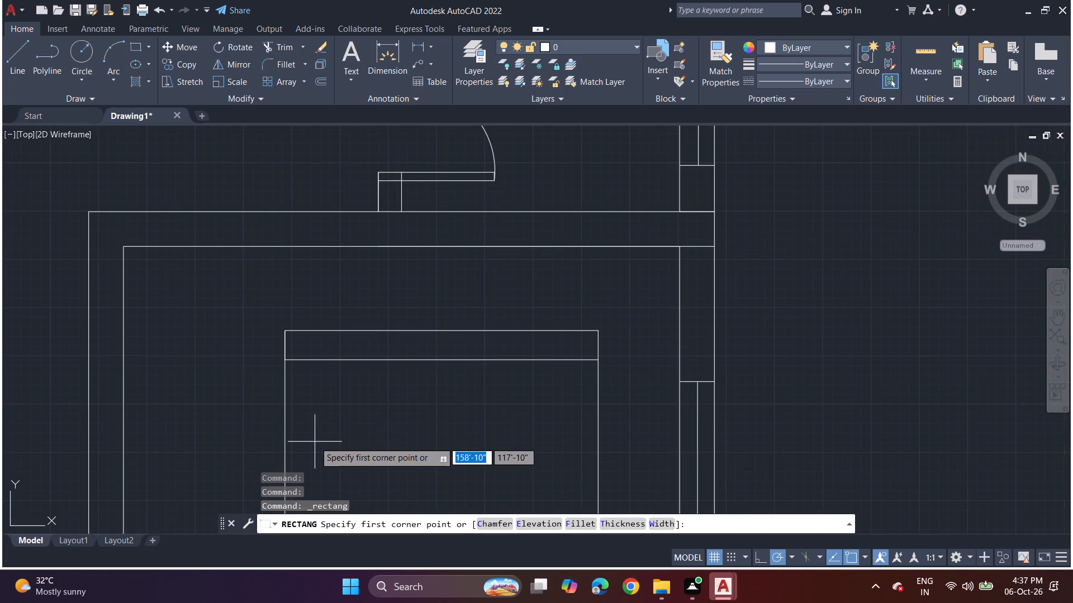
pyautogui.click(318, 380)
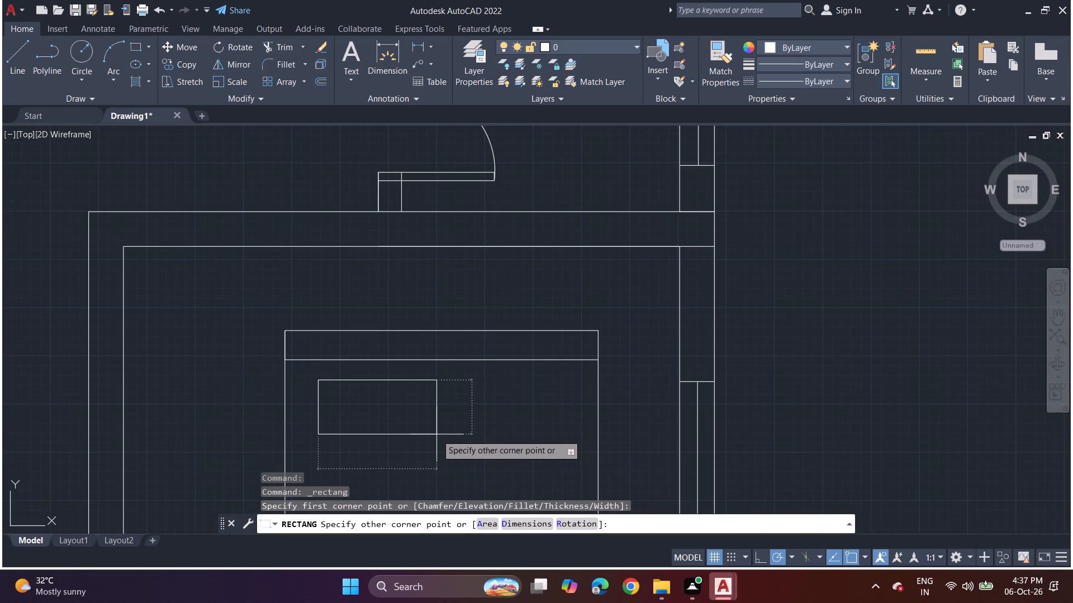
pyautogui.click(436, 434)
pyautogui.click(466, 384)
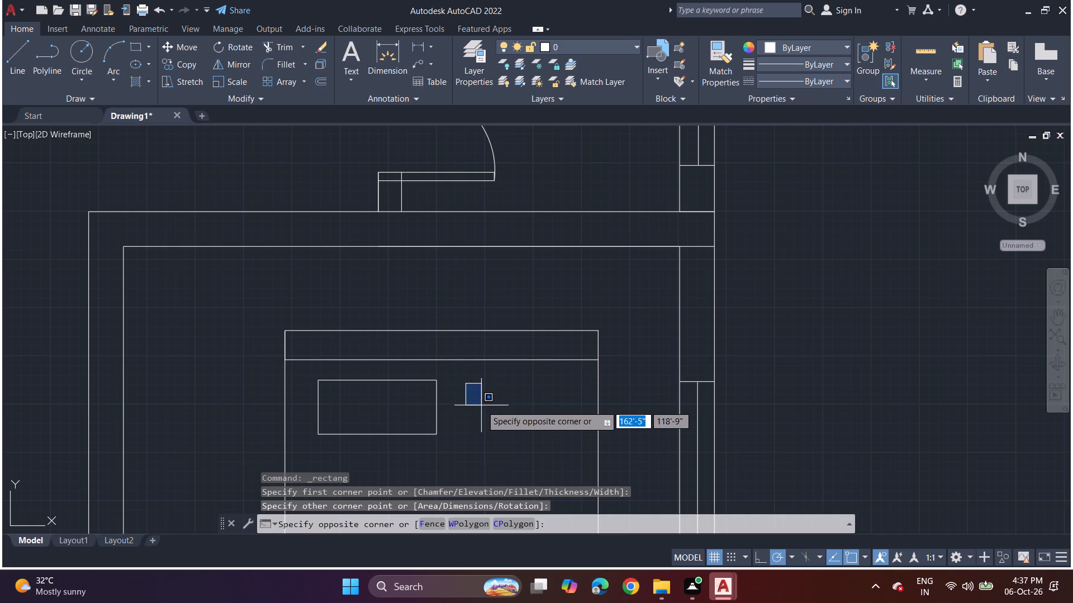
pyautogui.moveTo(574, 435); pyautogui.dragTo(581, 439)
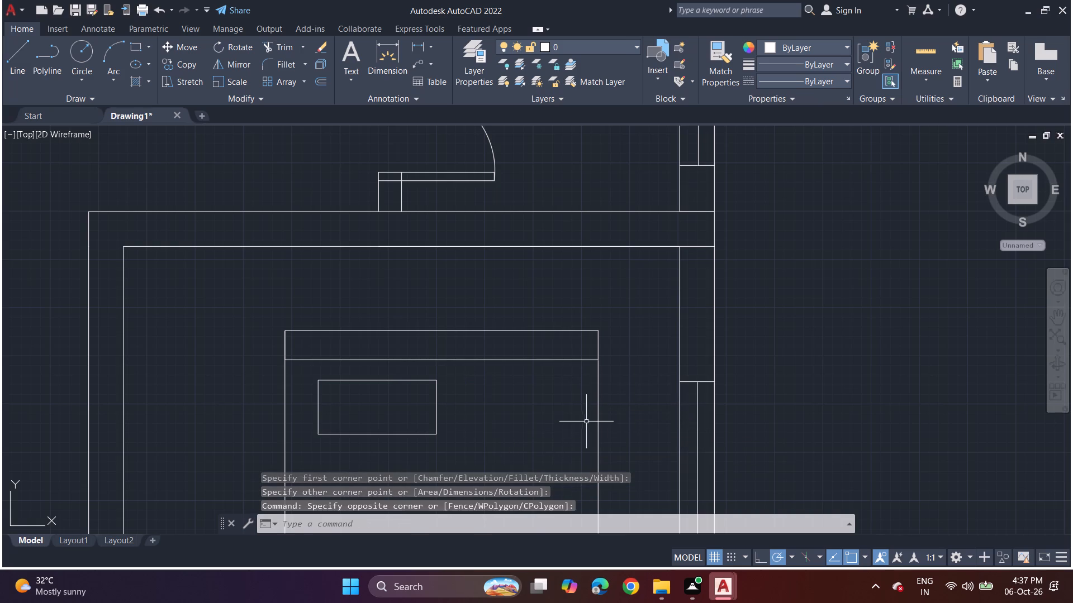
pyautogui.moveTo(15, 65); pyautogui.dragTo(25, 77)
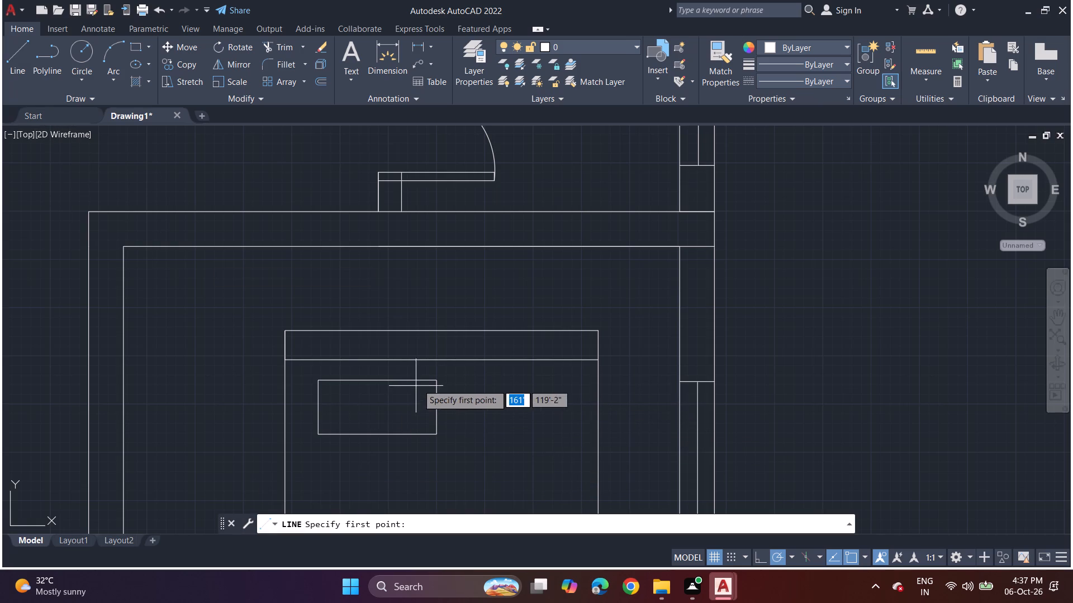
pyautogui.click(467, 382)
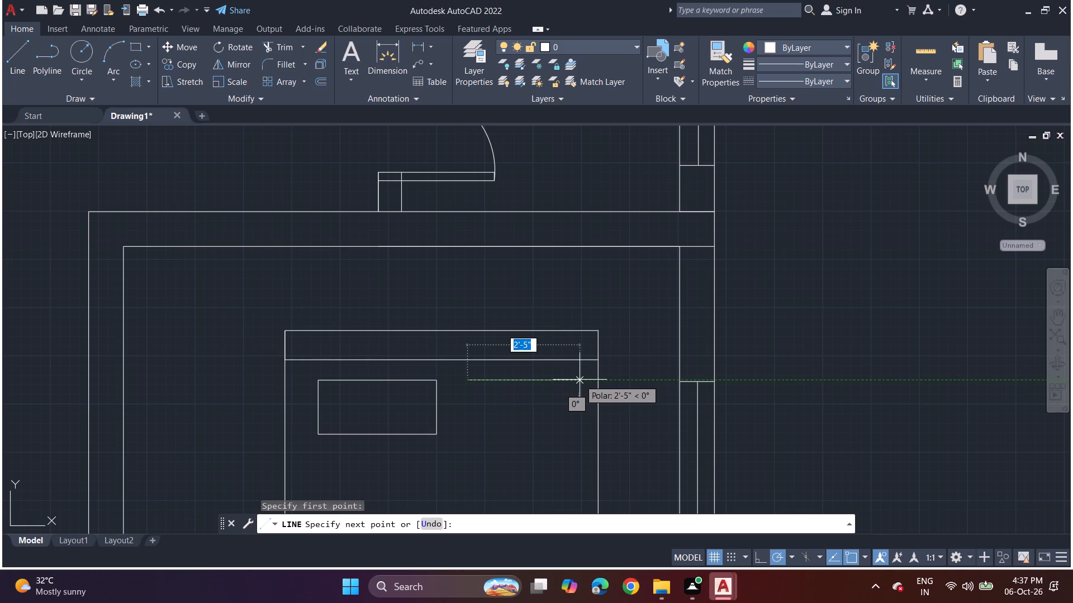
# Draw a second rectangular pillow about 1'-3" deep beside the first, on the bed's window side.
pyautogui.click(137, 42)
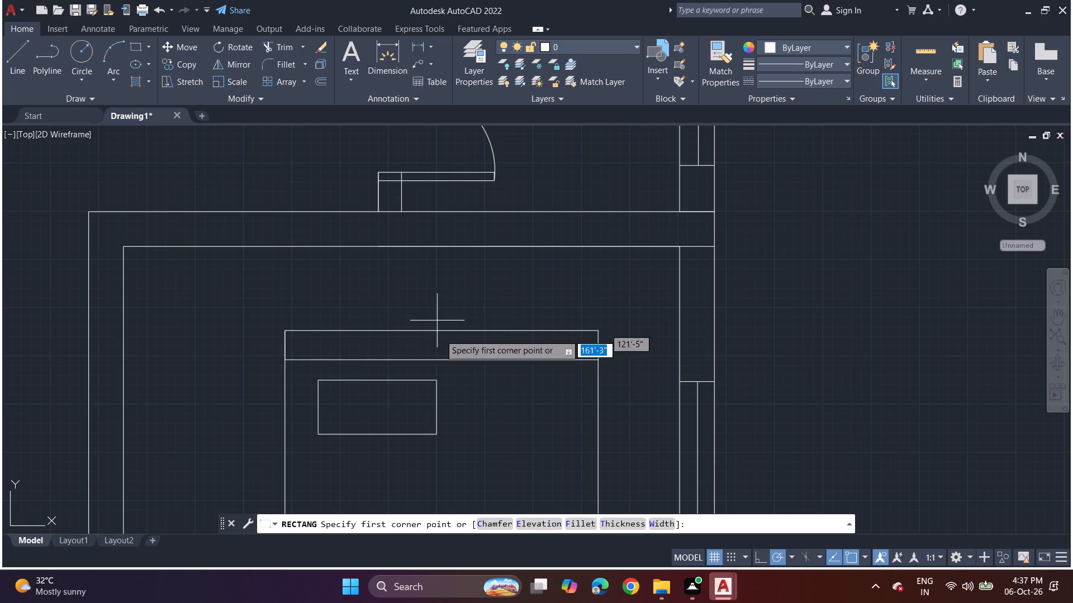
pyautogui.click(473, 382)
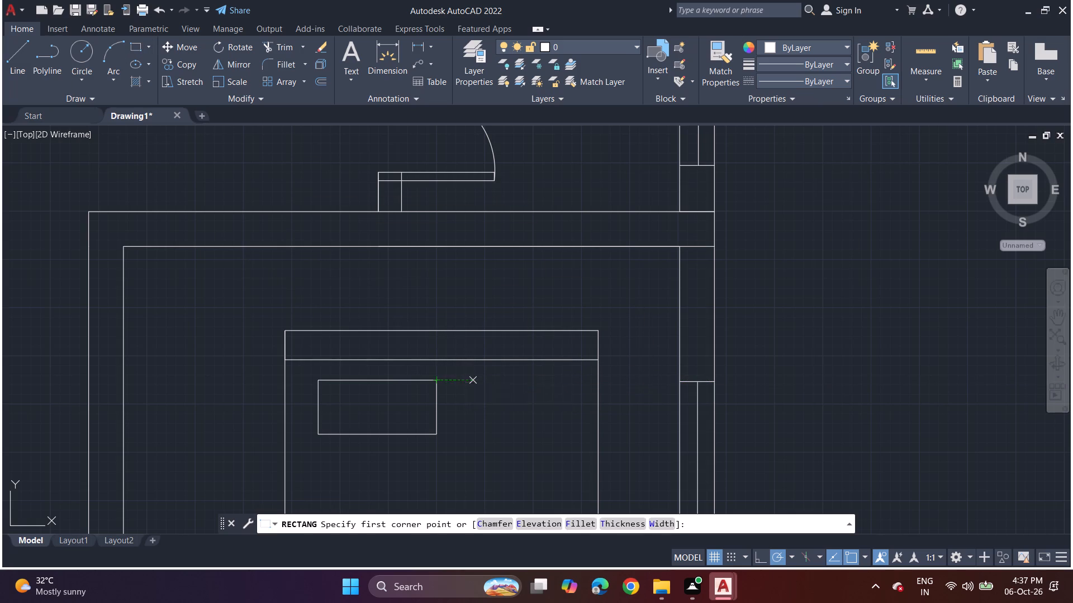
pyautogui.click(576, 438)
# Draw blanket lines from the bed's door-side foot corner: 3'-0" up the edge, sloping inward below the pillows, ending with a short horizontal segment.
pyautogui.scroll(-3, 477, 417)
pyautogui.moveTo(479, 415); pyautogui.dragTo(453, 315, button='middle')
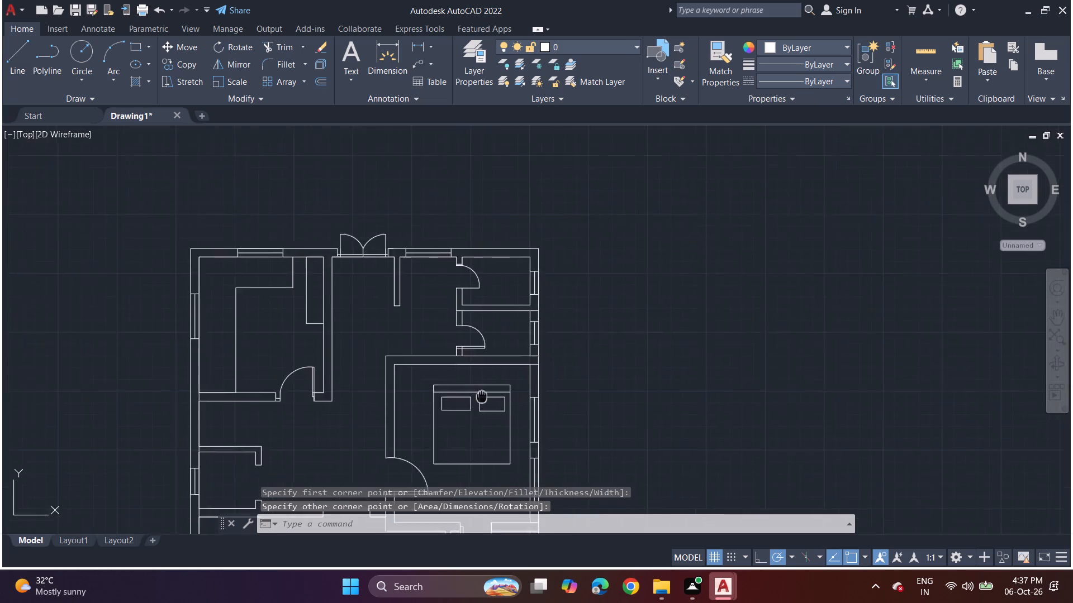
pyautogui.moveTo(453, 315); pyautogui.dragTo(430, 264, button='middle')
pyautogui.scroll(1, 397, 316)
pyautogui.click(21, 65)
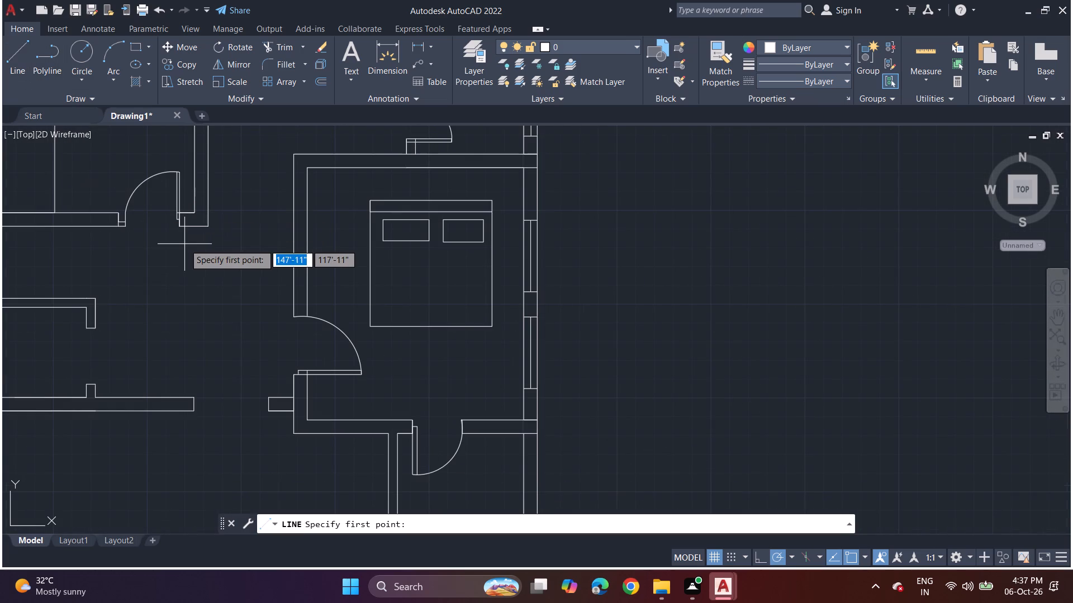
pyautogui.scroll(1, 236, 232)
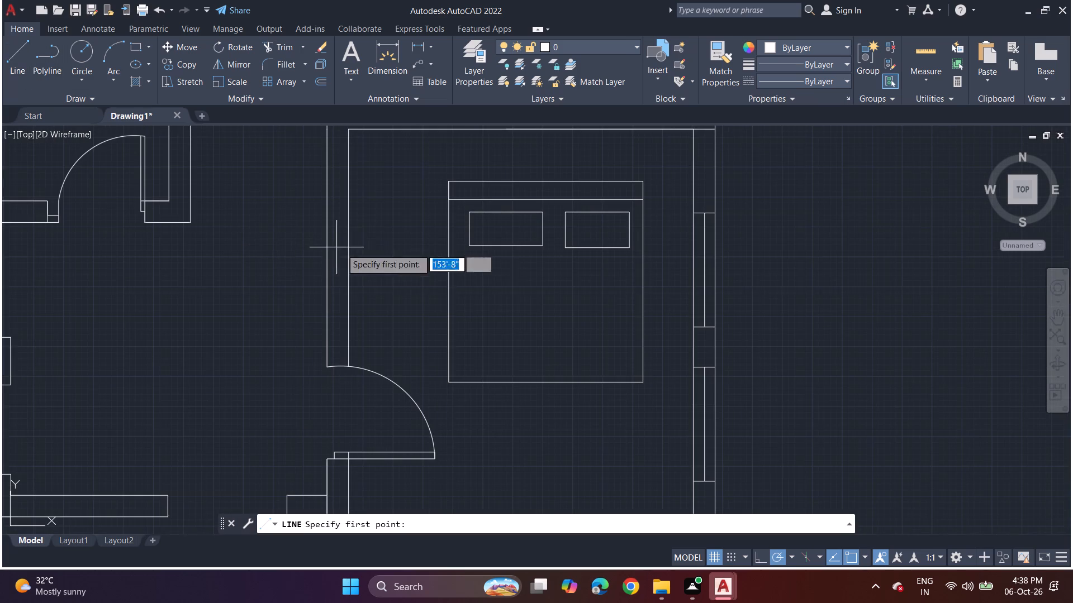
pyautogui.moveTo(453, 288); pyautogui.dragTo(312, 336, button='middle')
pyautogui.click(312, 431)
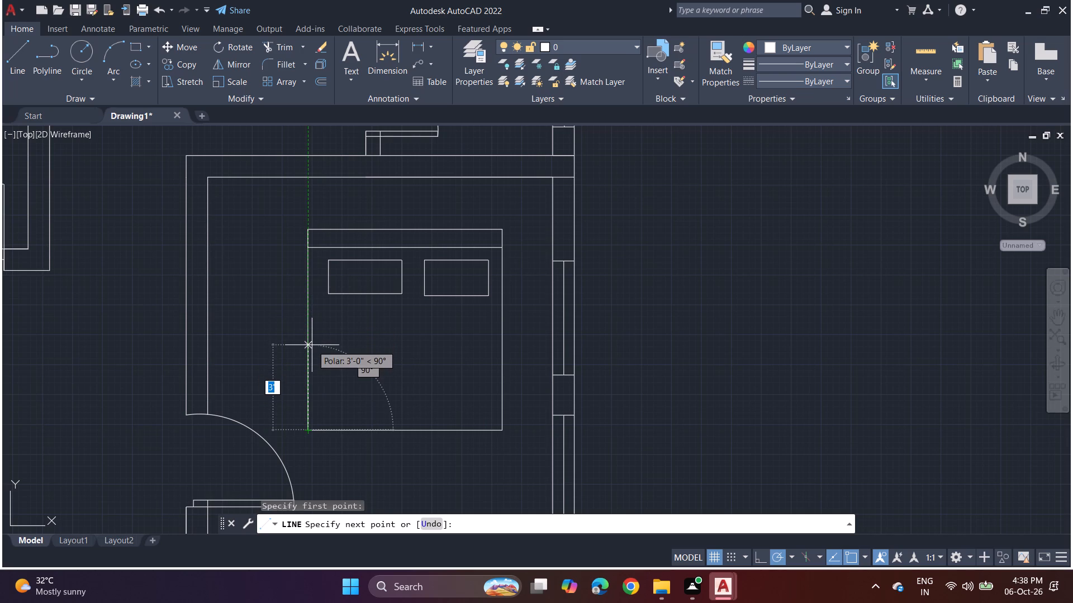
pyautogui.moveTo(312, 345); pyautogui.dragTo(321, 342)
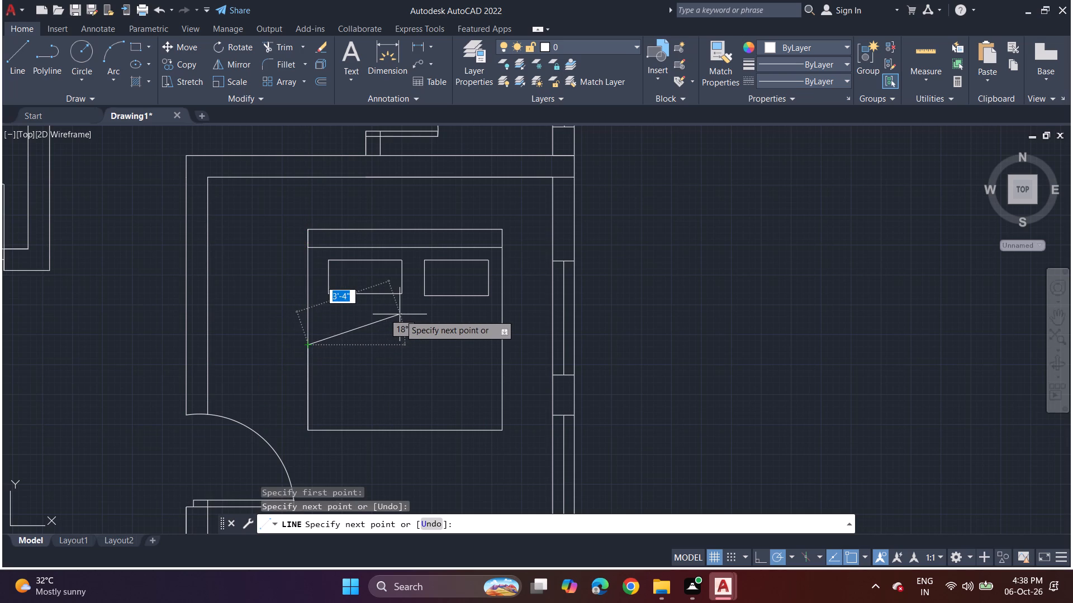
pyautogui.click(395, 317)
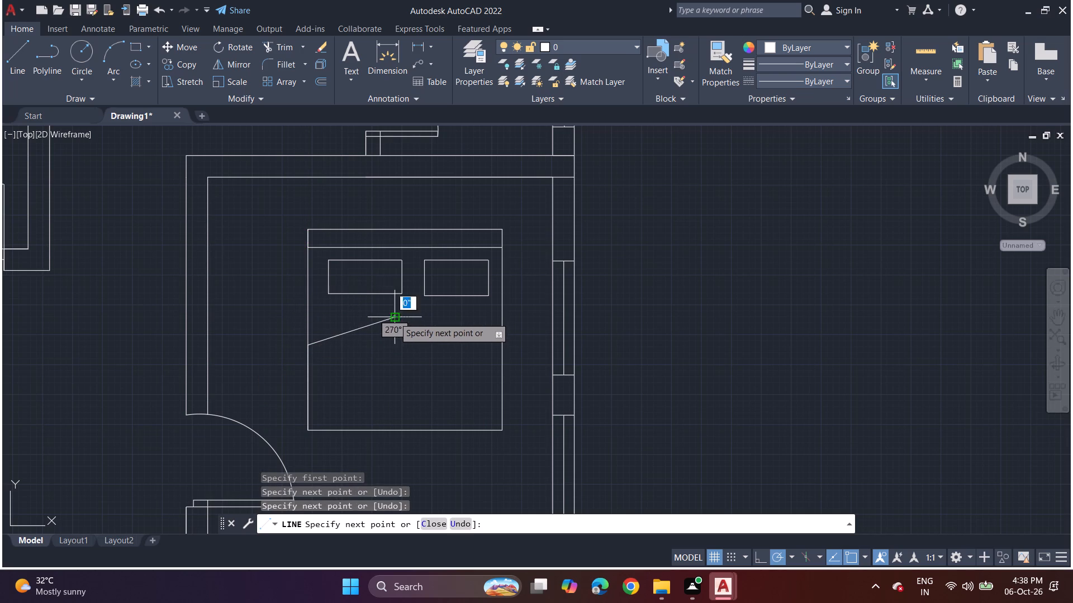
pyautogui.click(427, 315)
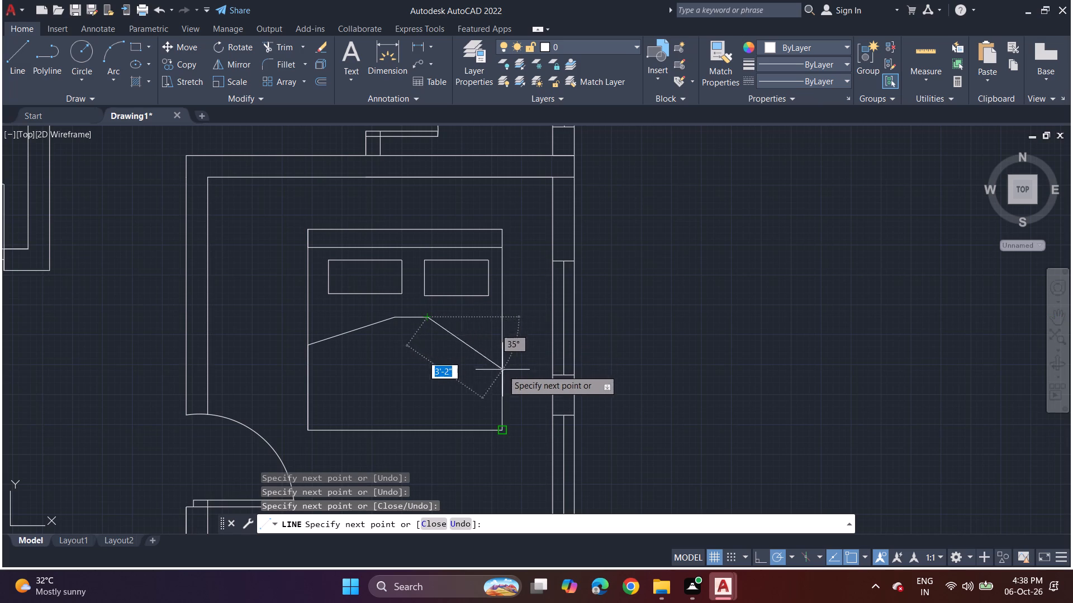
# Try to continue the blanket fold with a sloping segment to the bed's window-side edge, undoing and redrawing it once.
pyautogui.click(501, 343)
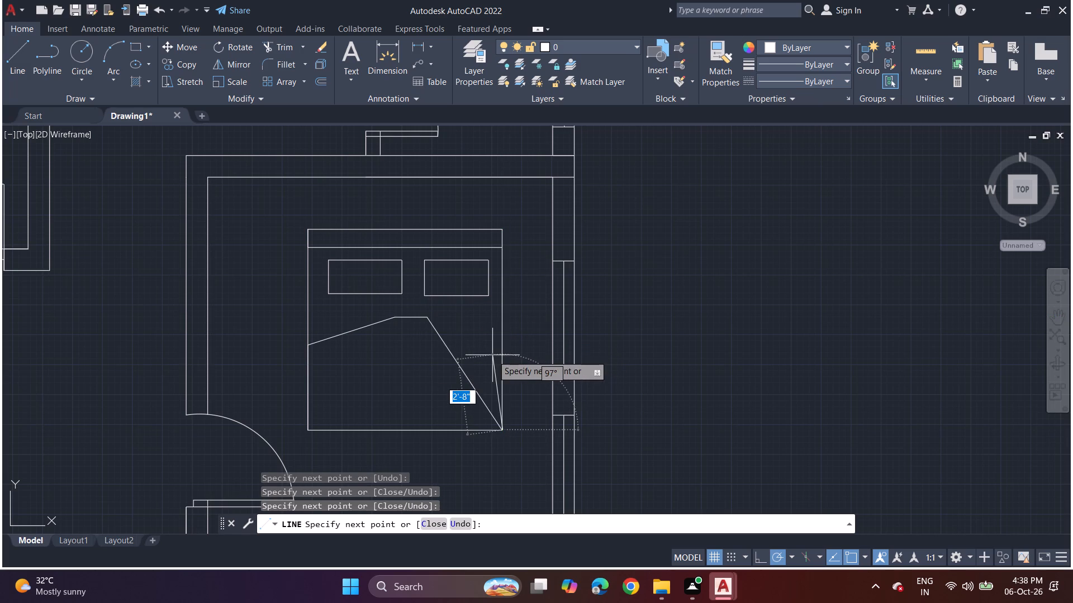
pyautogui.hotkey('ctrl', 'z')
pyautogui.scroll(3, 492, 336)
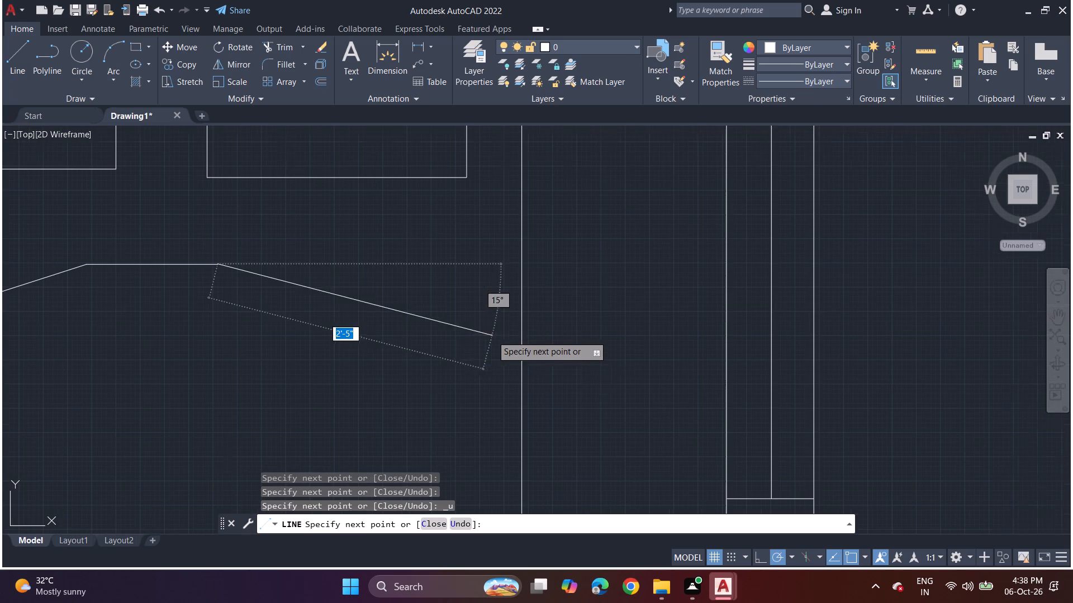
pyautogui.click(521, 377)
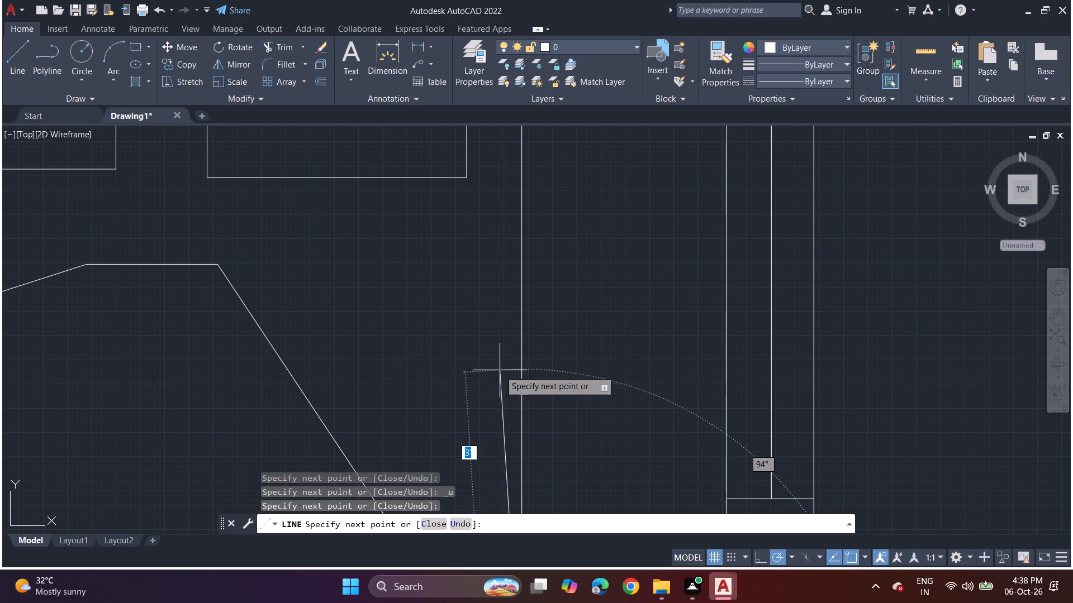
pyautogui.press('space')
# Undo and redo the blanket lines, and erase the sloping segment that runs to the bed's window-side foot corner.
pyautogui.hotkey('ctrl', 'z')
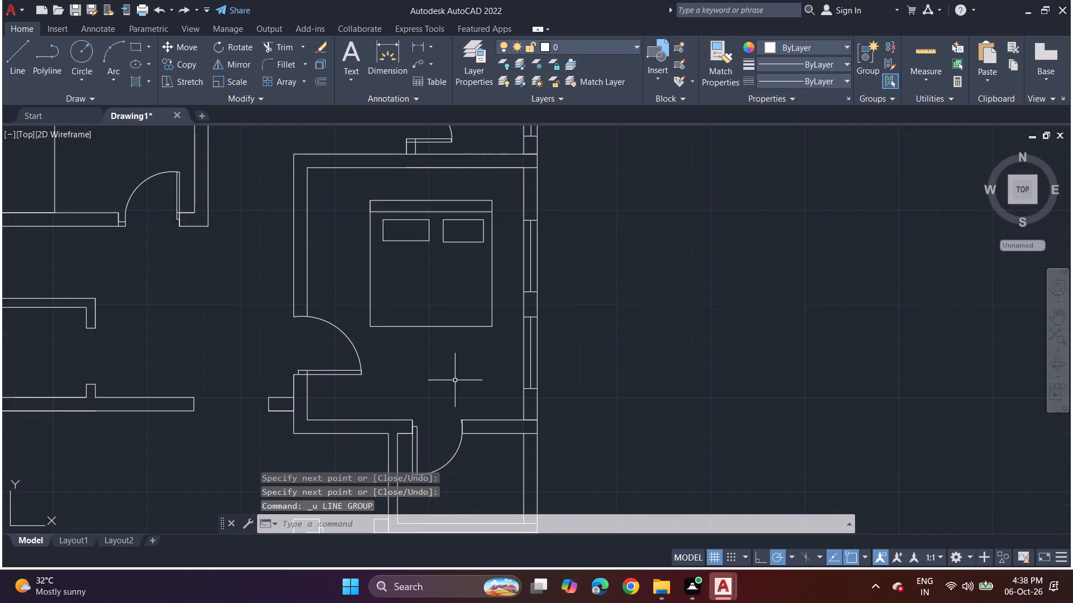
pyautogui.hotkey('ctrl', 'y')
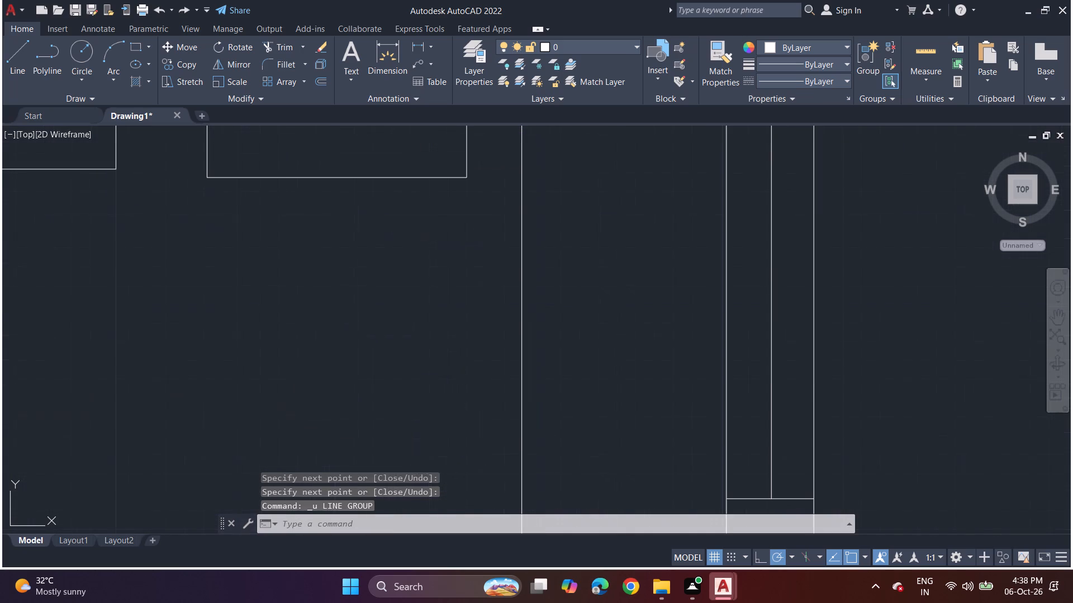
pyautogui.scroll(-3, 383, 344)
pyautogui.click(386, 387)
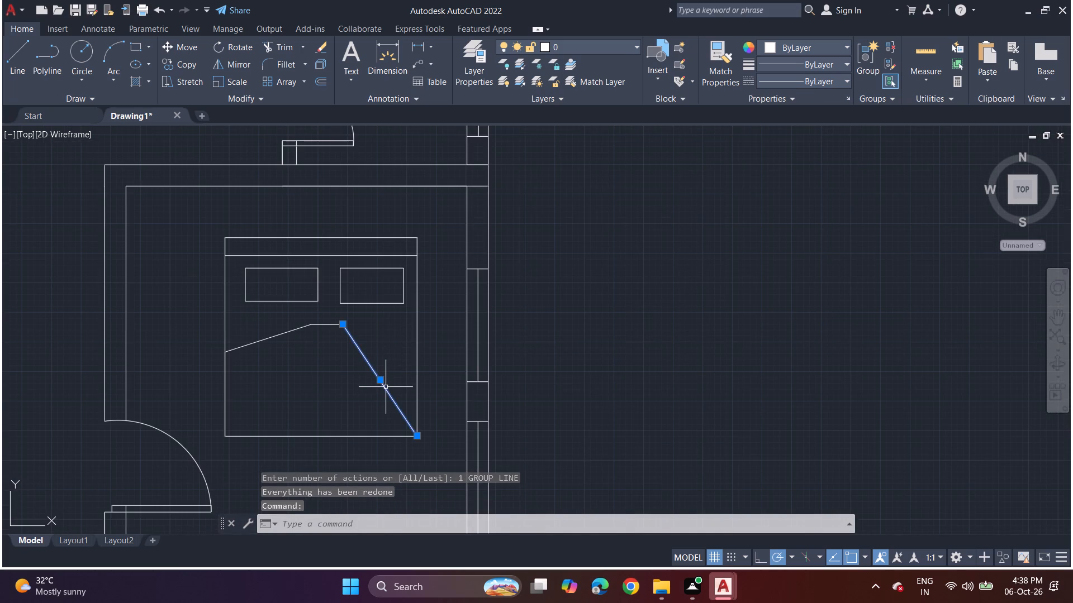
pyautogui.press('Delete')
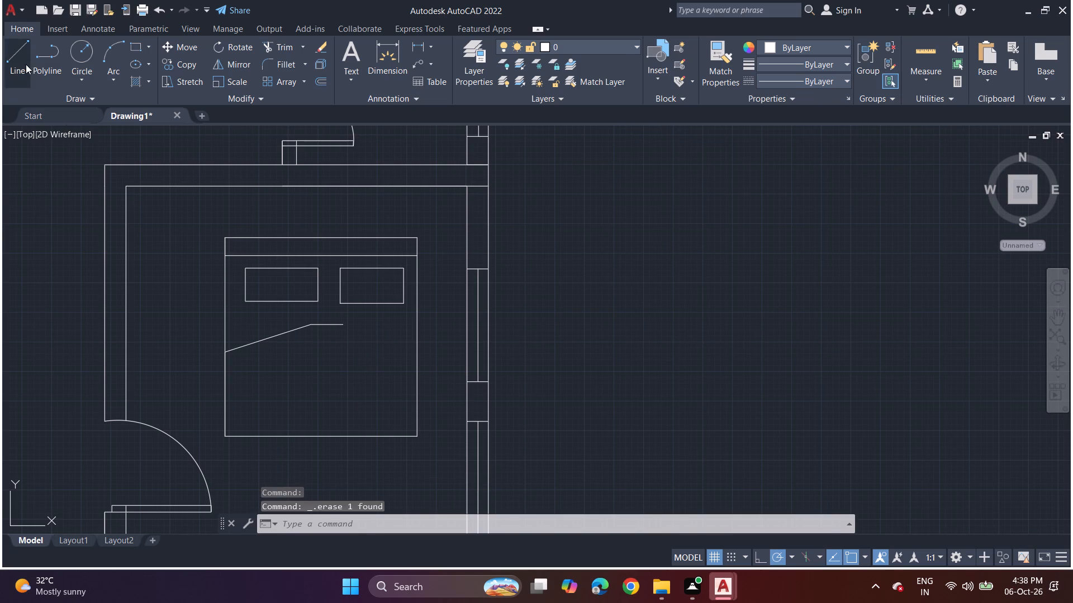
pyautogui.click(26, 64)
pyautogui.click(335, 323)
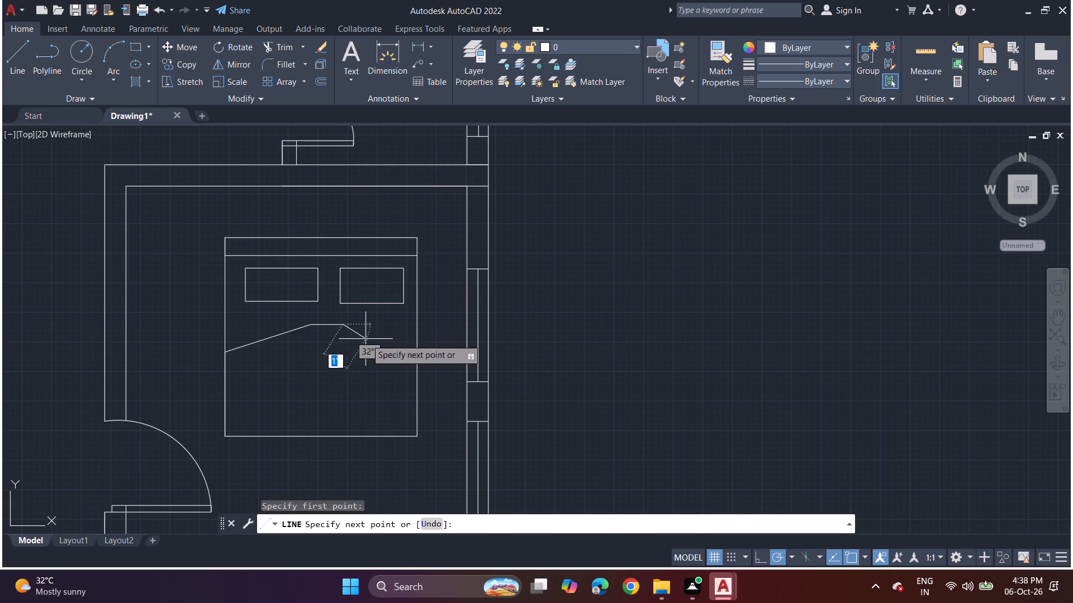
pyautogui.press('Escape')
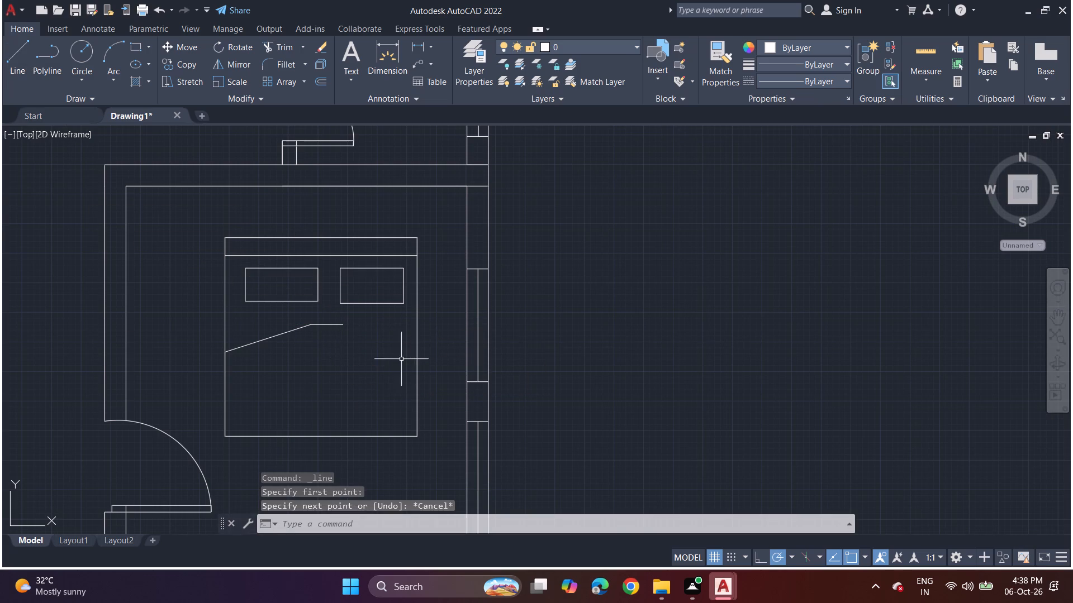
# Draw blanket lines from the bed's window-side foot corner: about 2'-8" up the edge, sloping to the horizontal fold segment's free end.
pyautogui.click(16, 65)
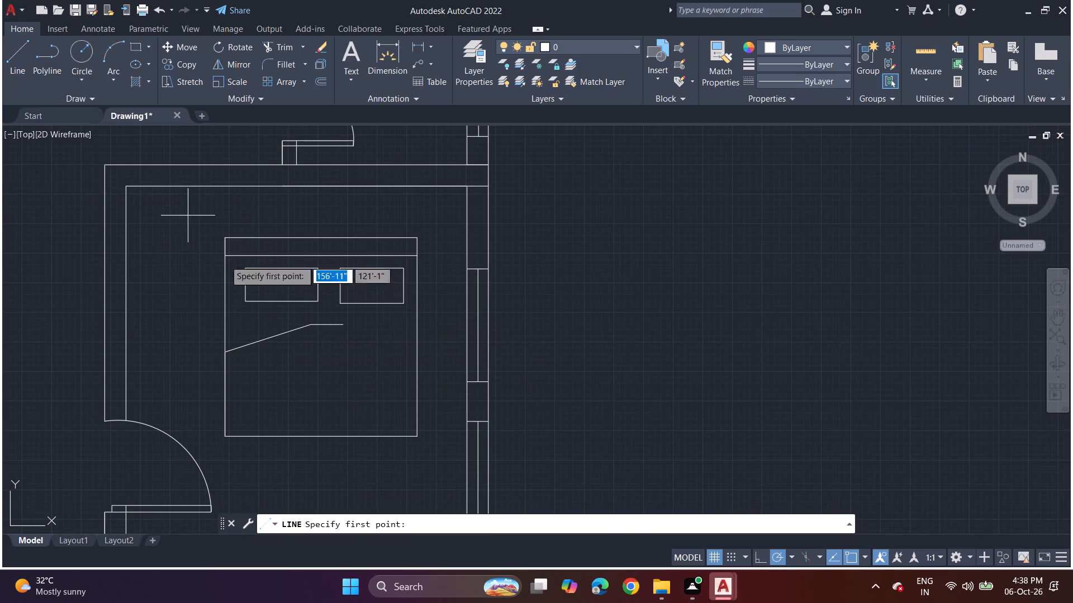
pyautogui.click(419, 435)
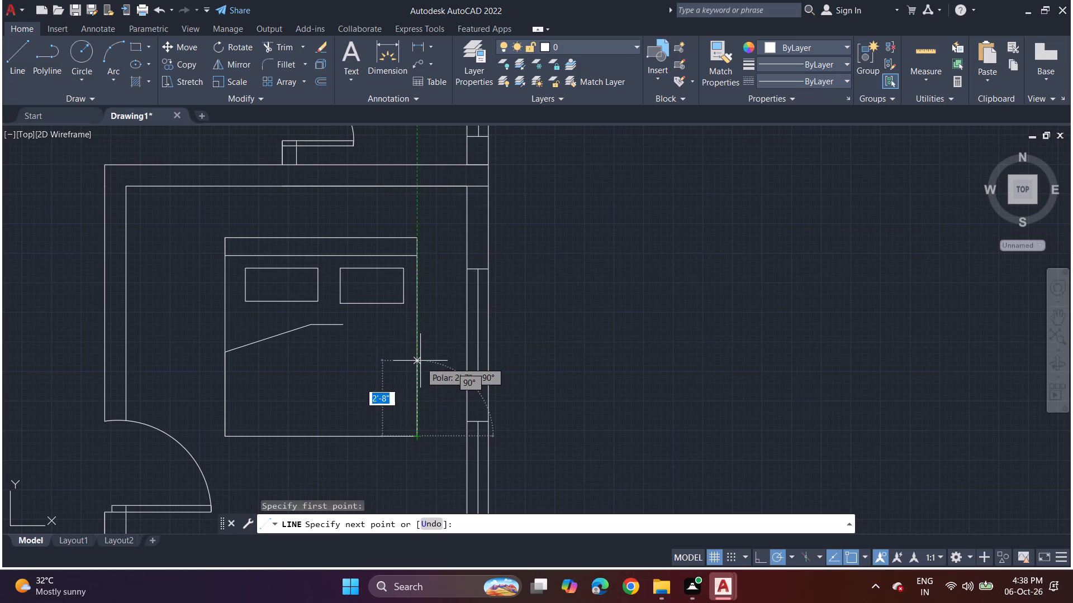
pyautogui.click(420, 361)
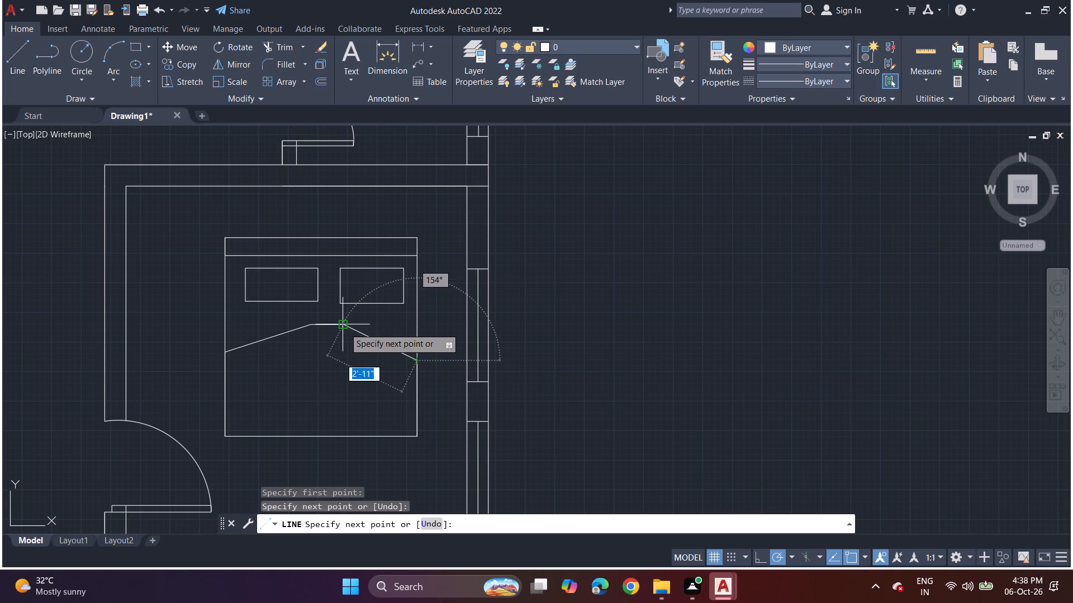
pyautogui.click(344, 328)
pyautogui.press('space')
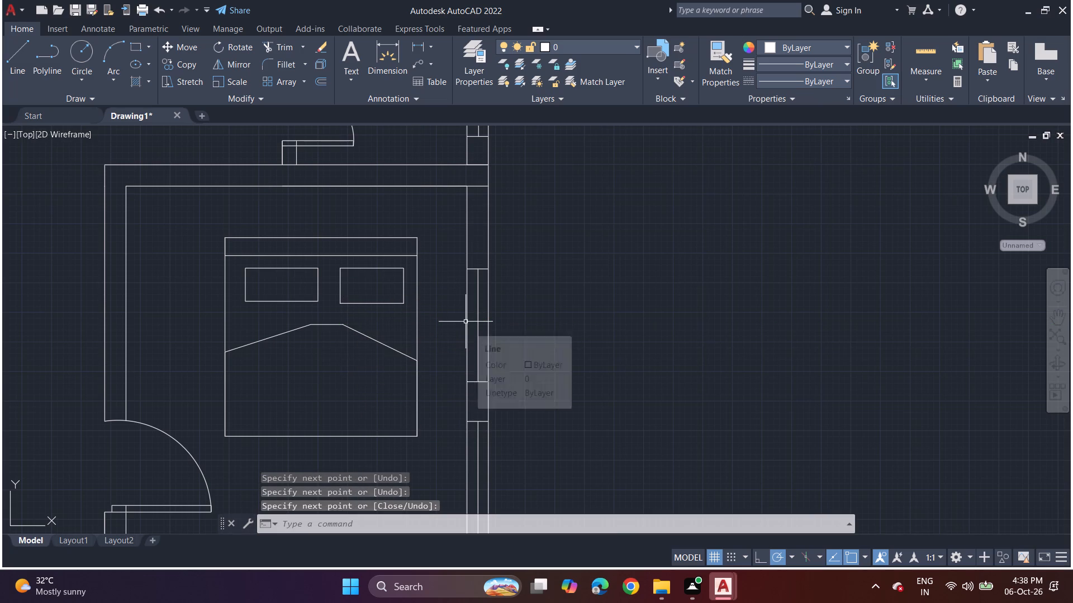
# Draw the folded-back blanket flaps as connected lines from the door-side edge point through the horizontal fold segment to the window-side edge point.
pyautogui.click(14, 53)
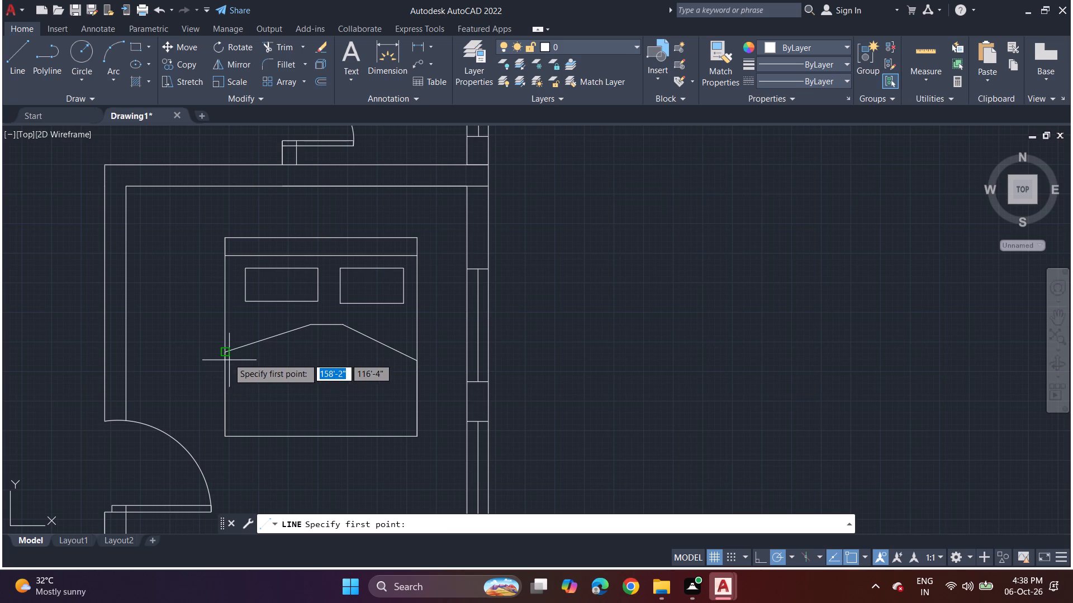
pyautogui.click(226, 352)
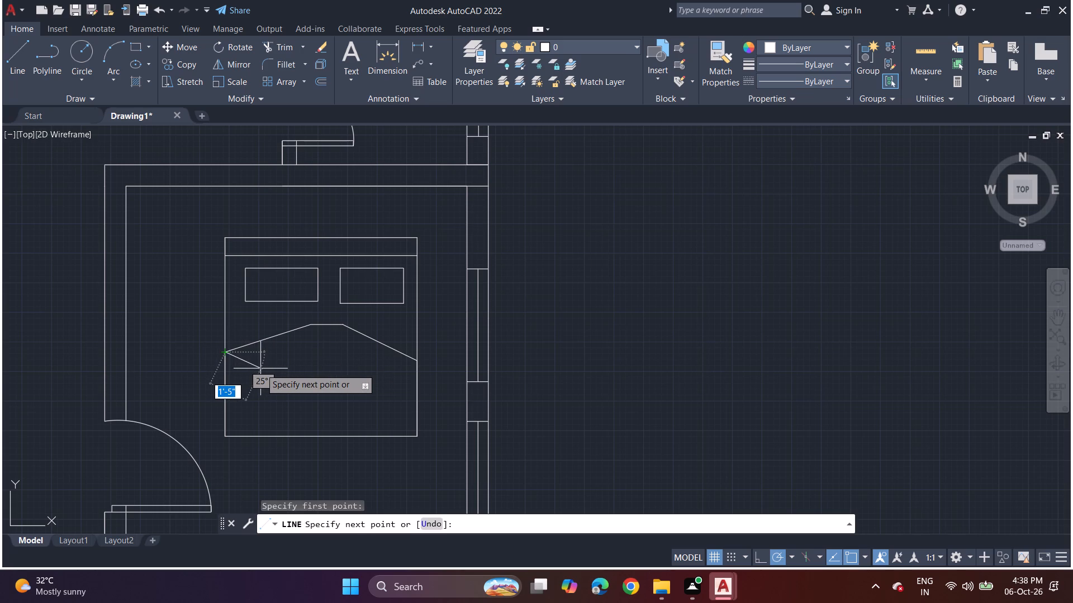
pyautogui.click(260, 368)
pyautogui.click(307, 326)
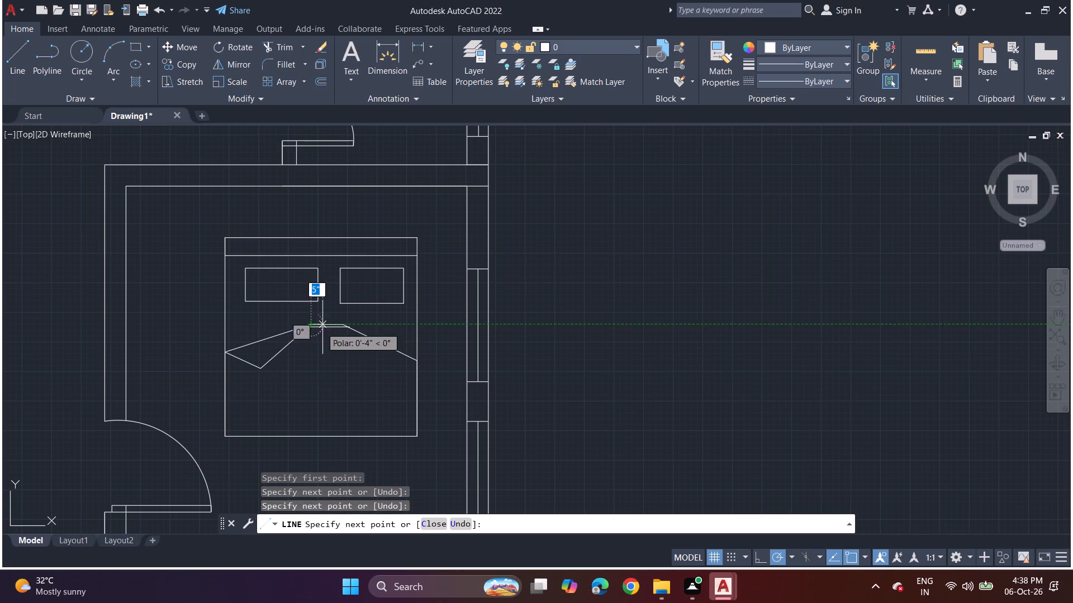
pyautogui.click(347, 325)
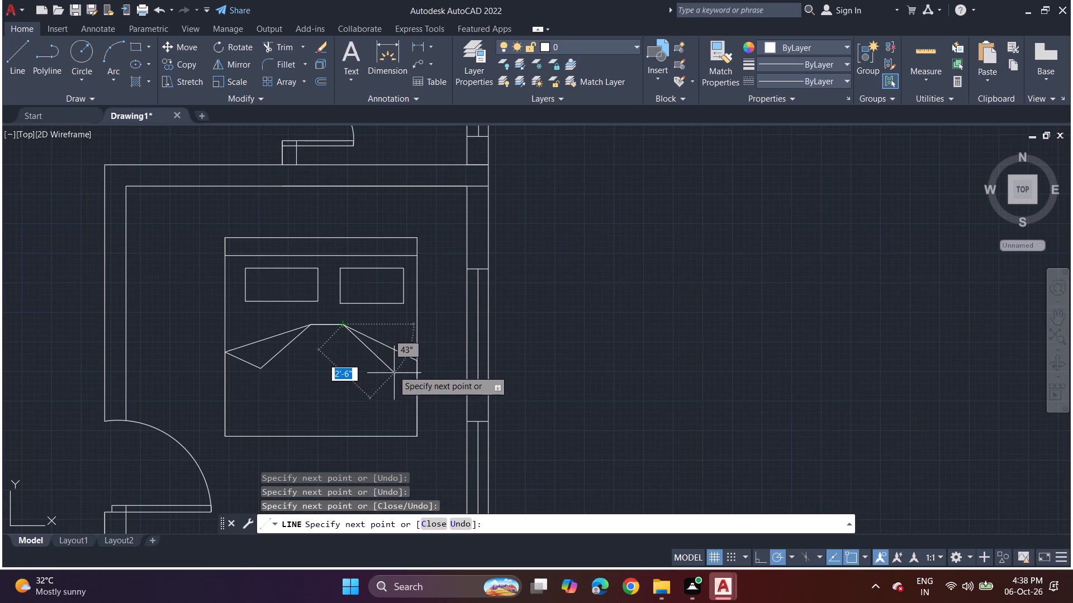
pyautogui.click(393, 370)
pyautogui.click(417, 358)
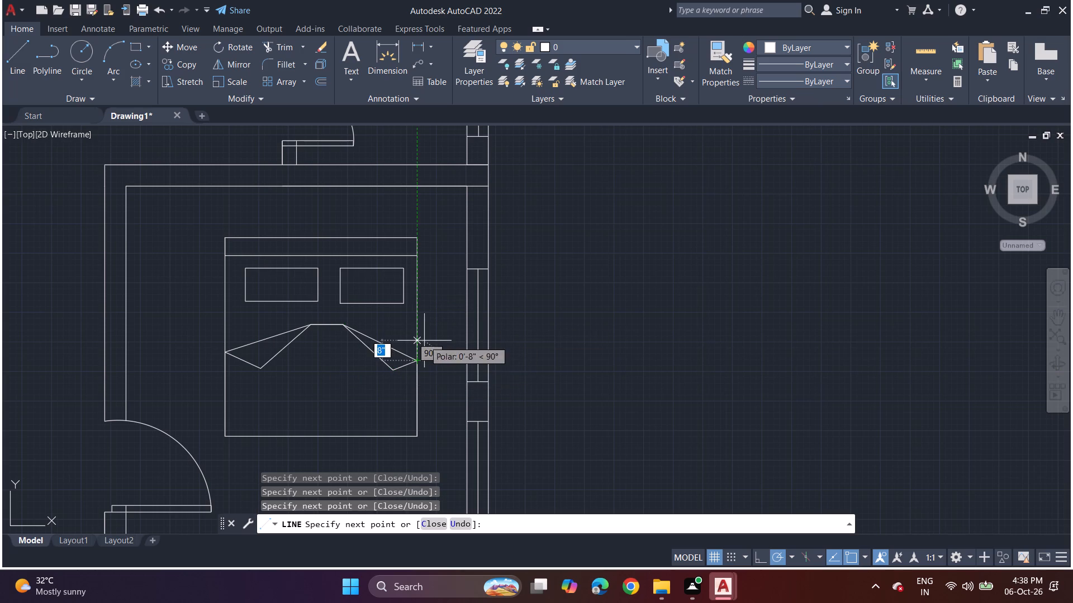
pyautogui.press('space')
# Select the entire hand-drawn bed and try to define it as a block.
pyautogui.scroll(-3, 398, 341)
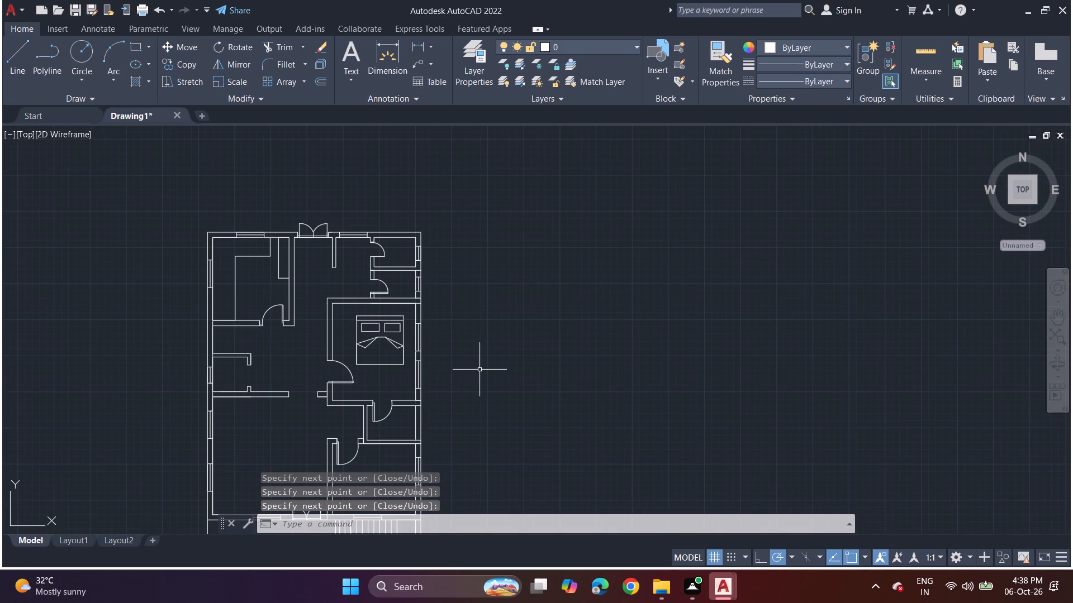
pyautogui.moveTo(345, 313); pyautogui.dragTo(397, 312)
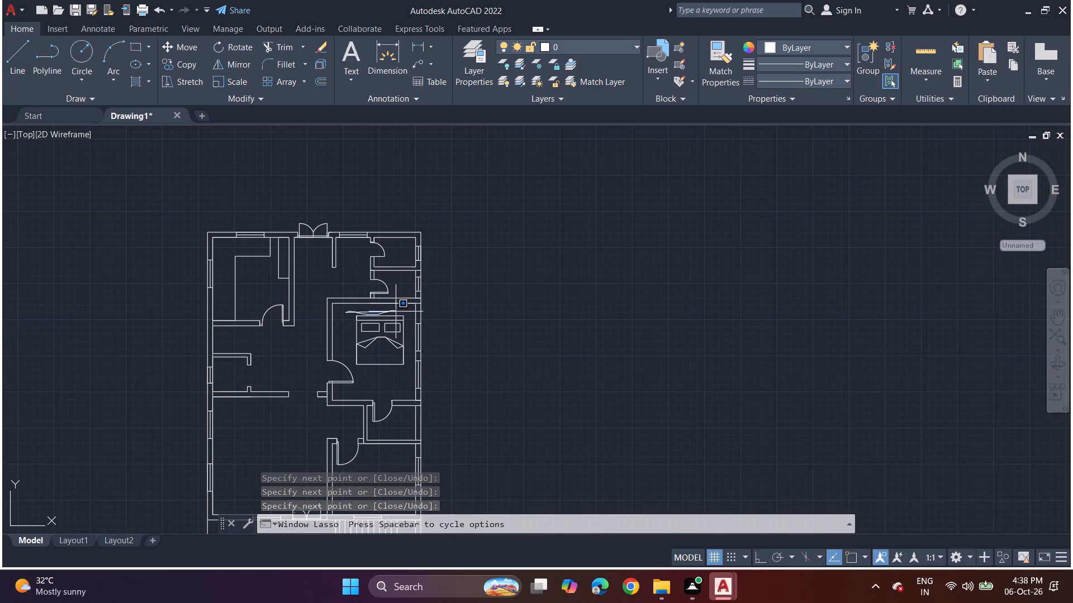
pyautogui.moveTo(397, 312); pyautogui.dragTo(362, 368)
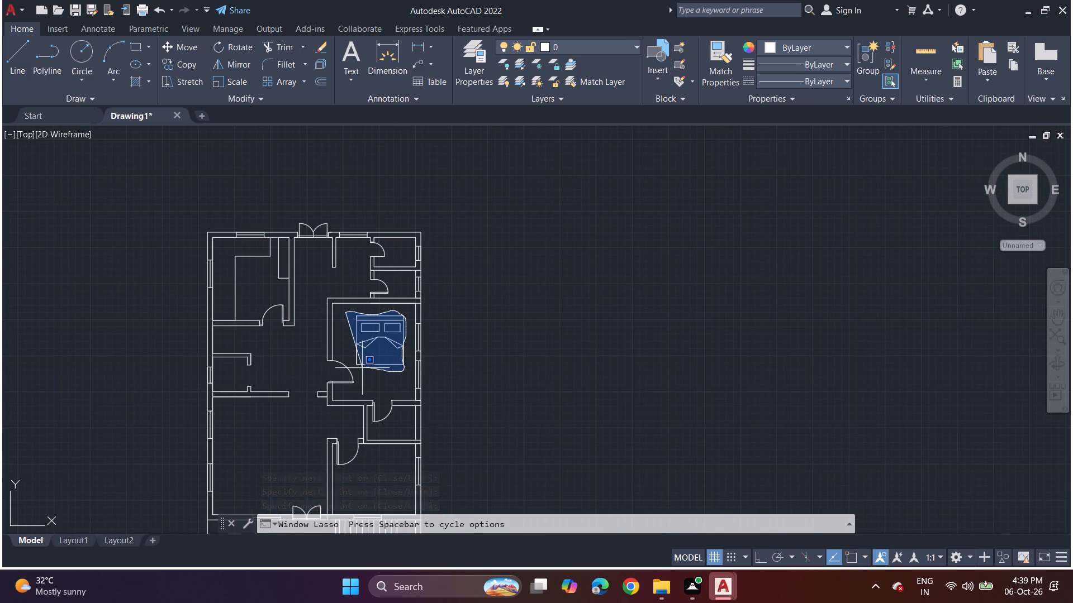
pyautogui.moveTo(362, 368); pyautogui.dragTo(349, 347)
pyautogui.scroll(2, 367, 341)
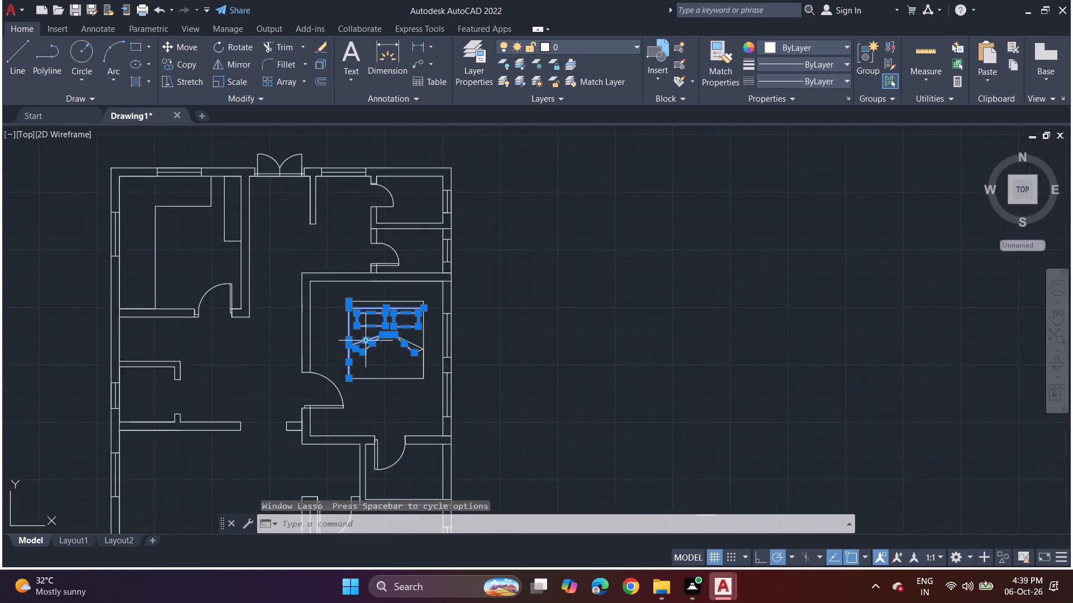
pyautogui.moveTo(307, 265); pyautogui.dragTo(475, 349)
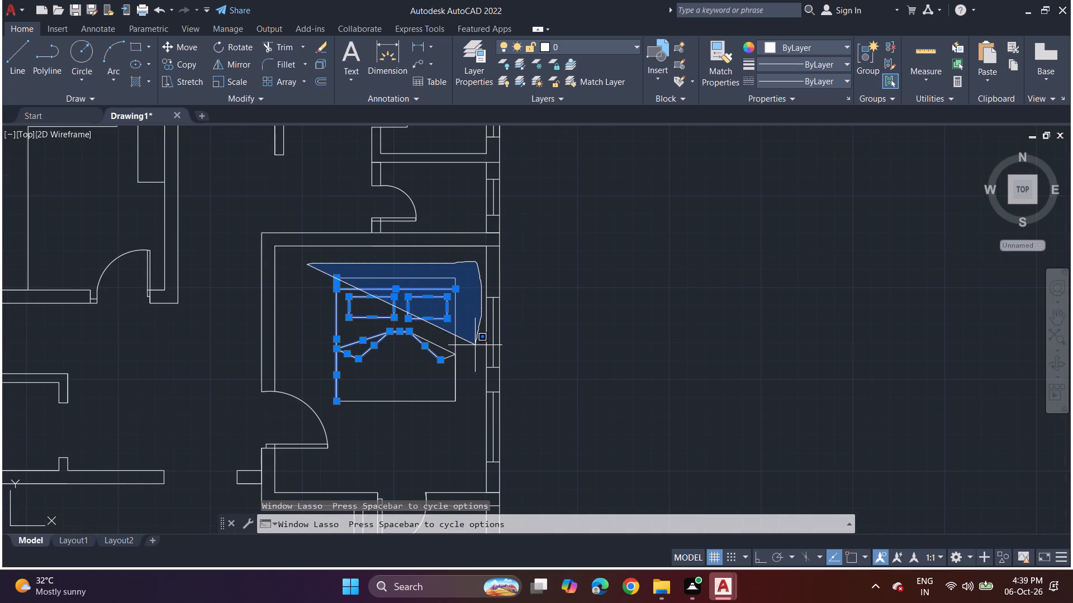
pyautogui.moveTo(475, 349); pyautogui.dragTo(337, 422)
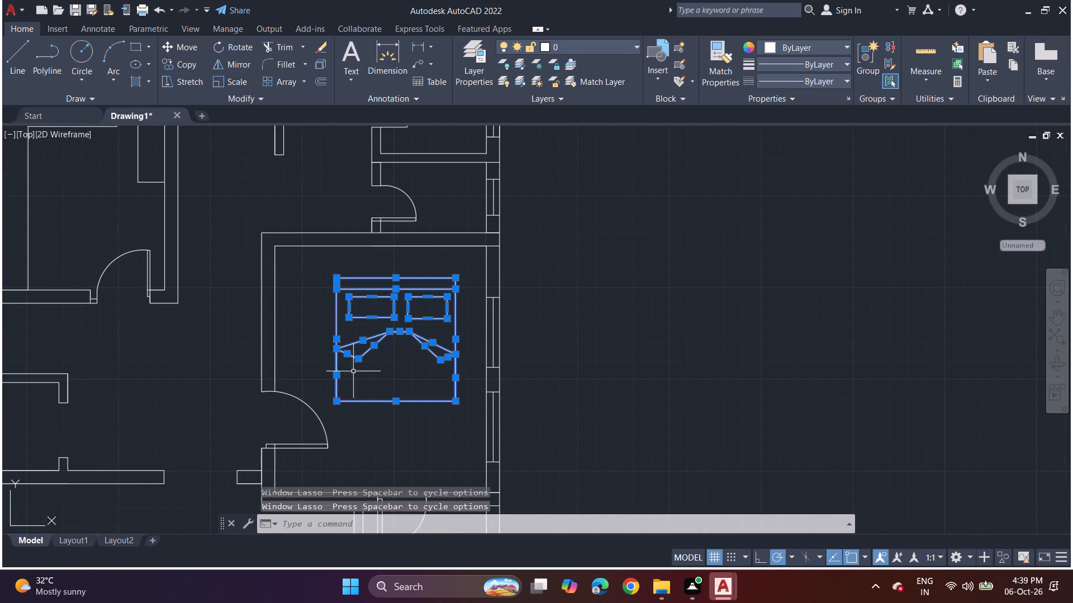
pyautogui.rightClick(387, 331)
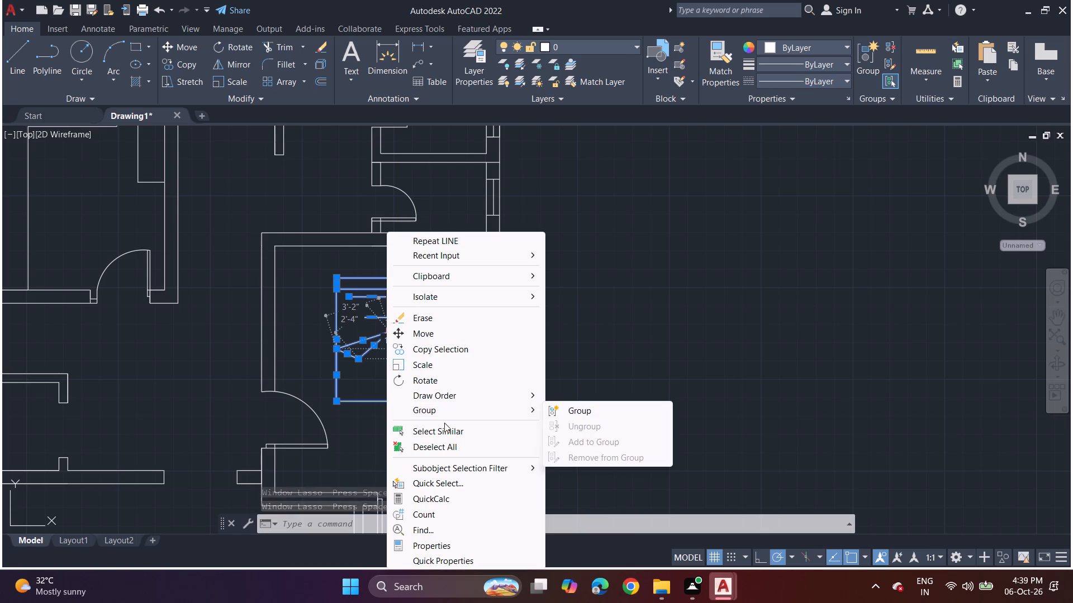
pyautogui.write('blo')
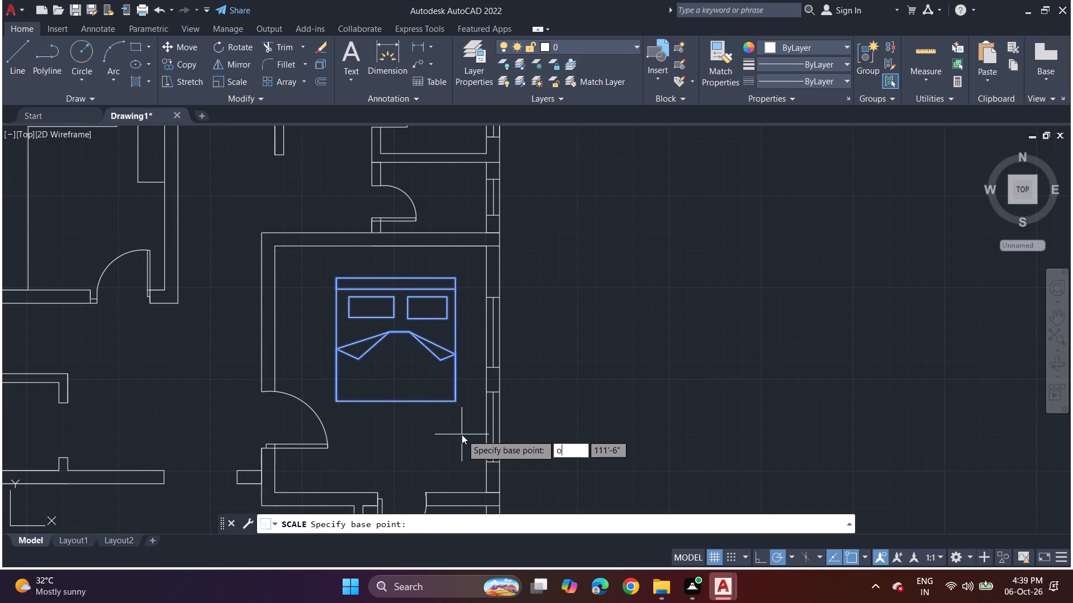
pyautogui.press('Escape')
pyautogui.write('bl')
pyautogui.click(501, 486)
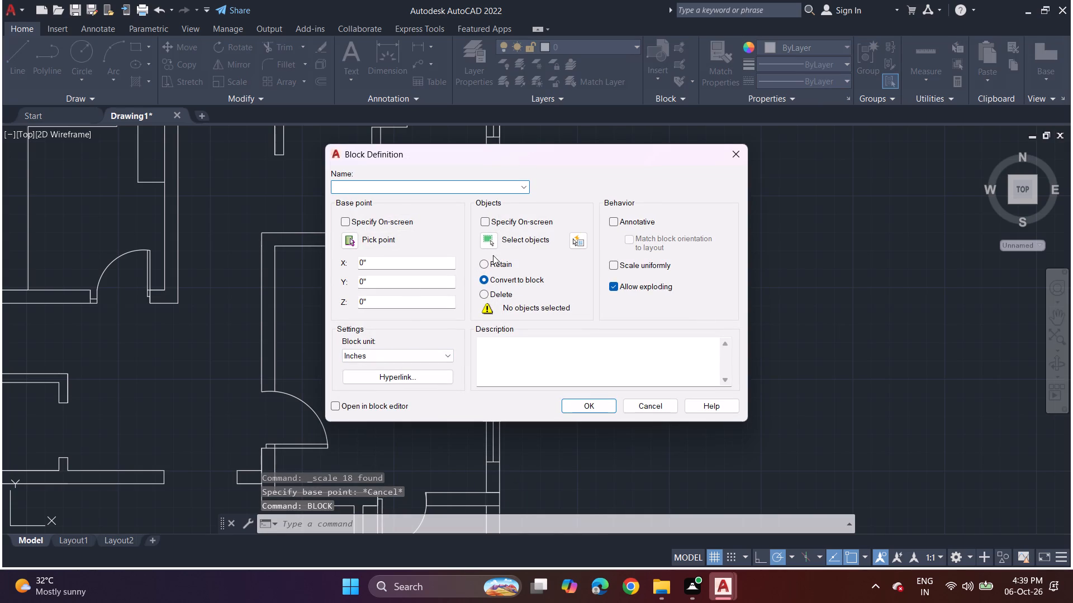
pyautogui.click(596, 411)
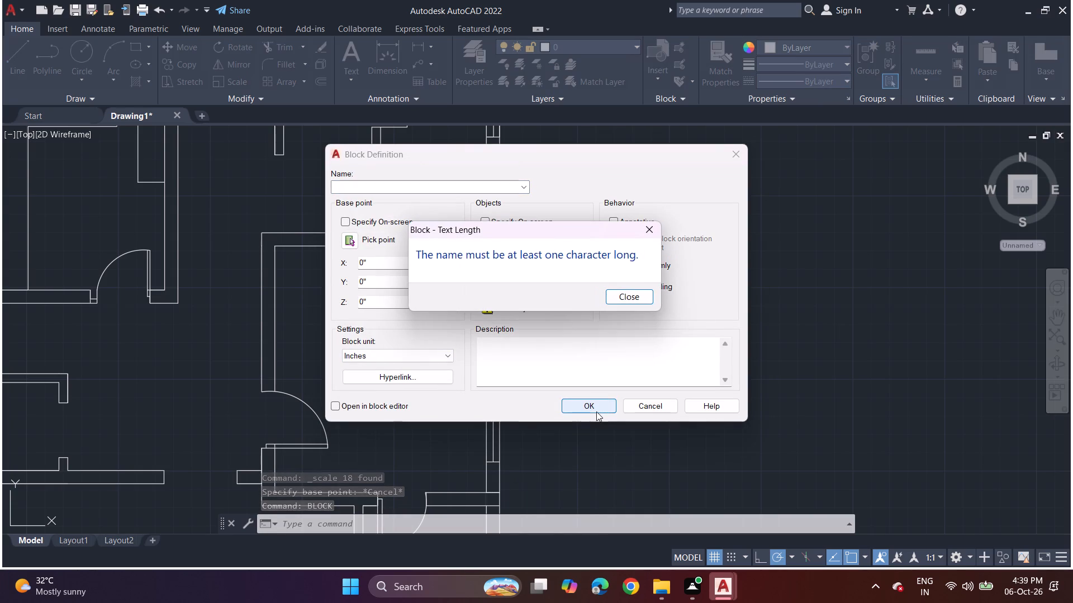
# Switch to the 01-01-cad-blocks-net-beds drawing and define the separate double bed with side tables as a block named bed.
pyautogui.click(723, 586)
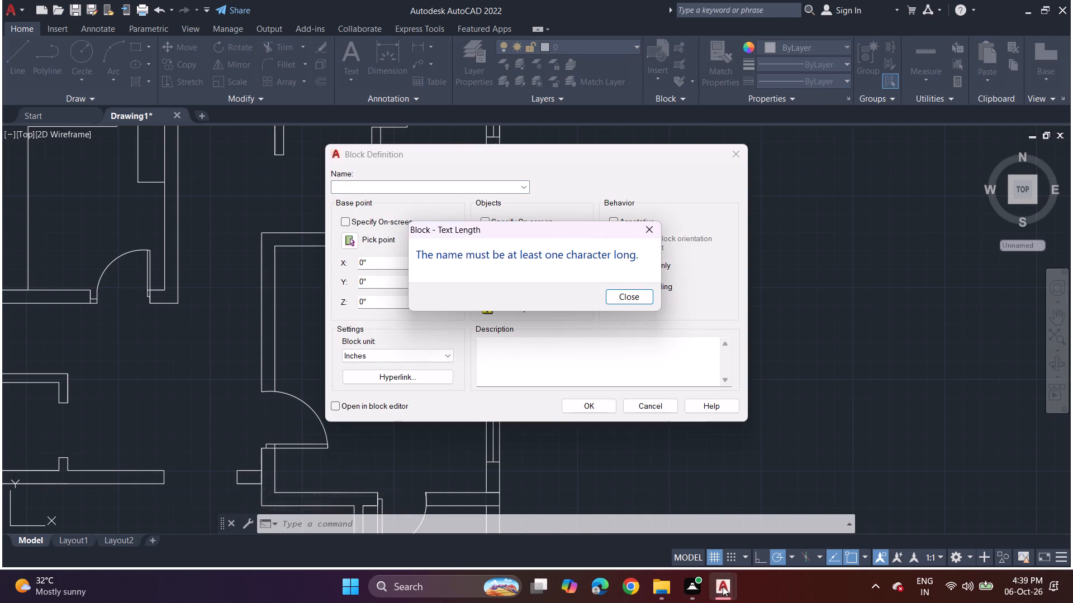
pyautogui.click(803, 532)
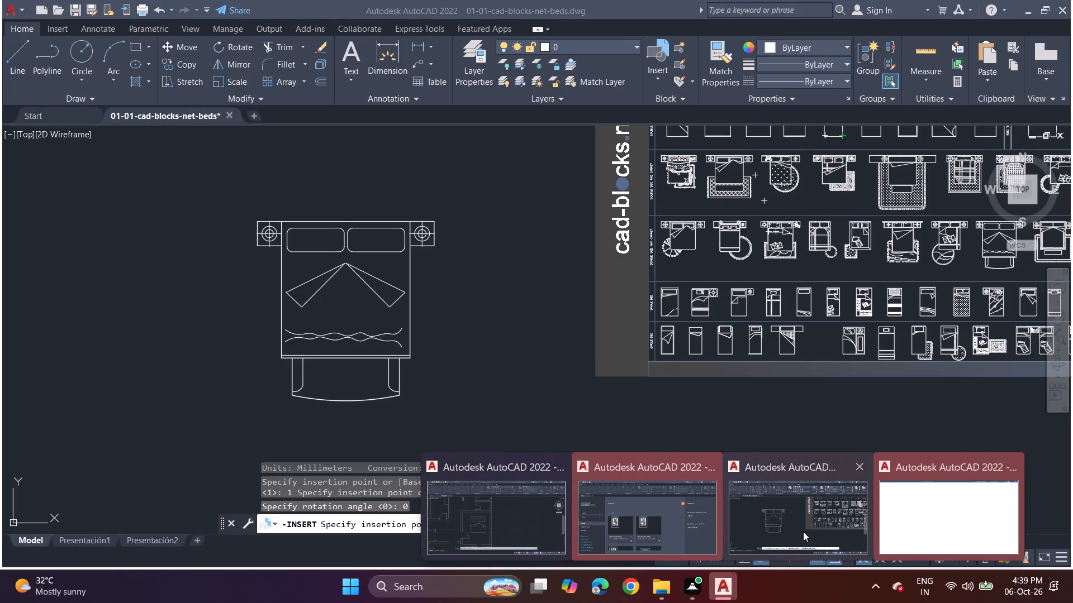
pyautogui.moveTo(163, 153); pyautogui.dragTo(505, 212)
pyautogui.moveTo(198, 177); pyautogui.dragTo(364, 177)
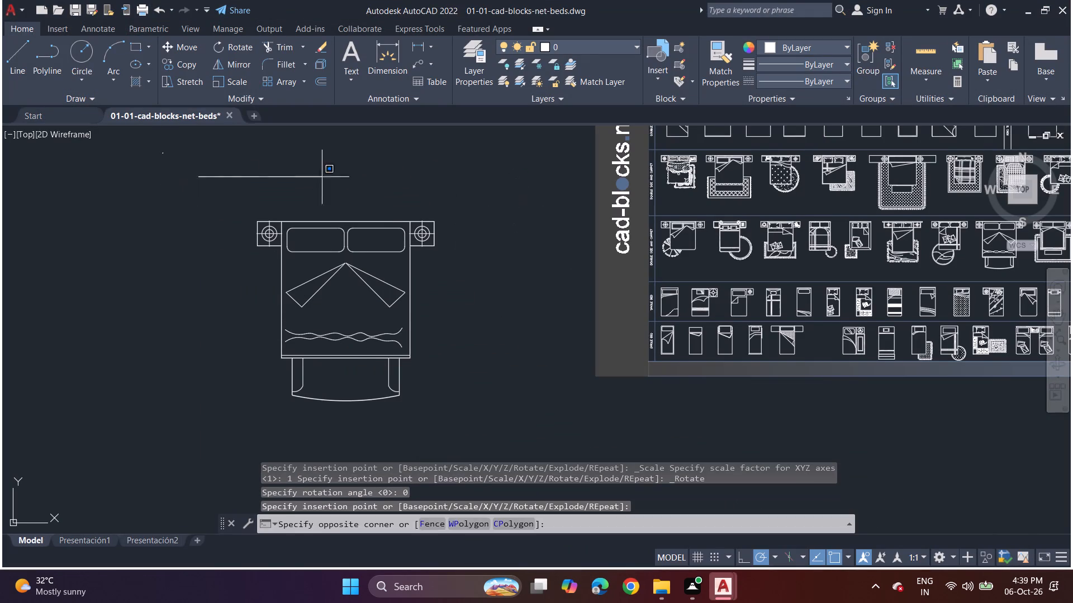
pyautogui.moveTo(364, 177); pyautogui.dragTo(161, 457)
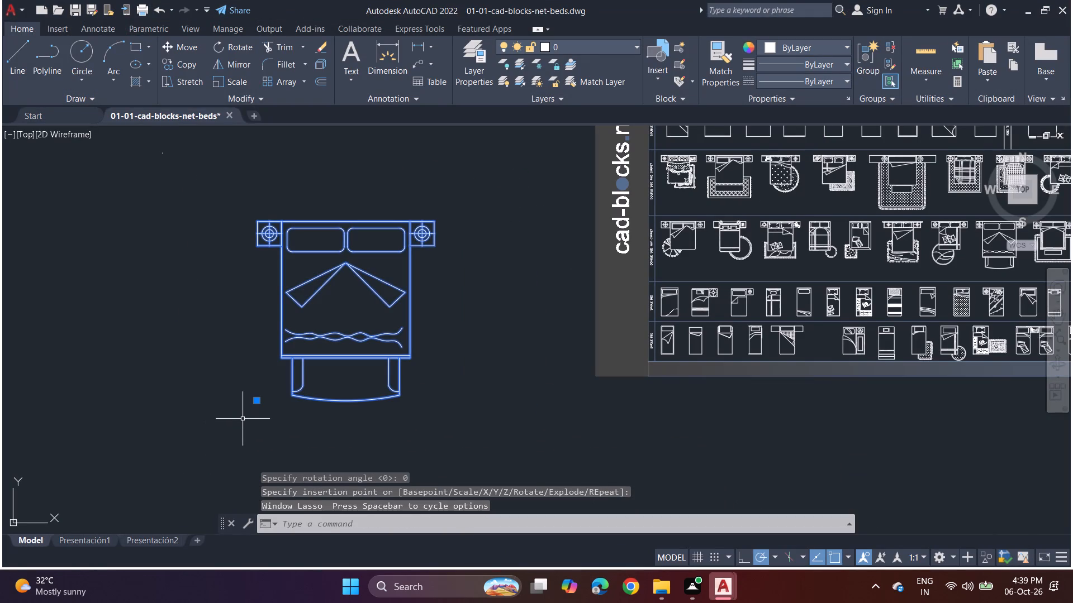
pyautogui.write('bl')
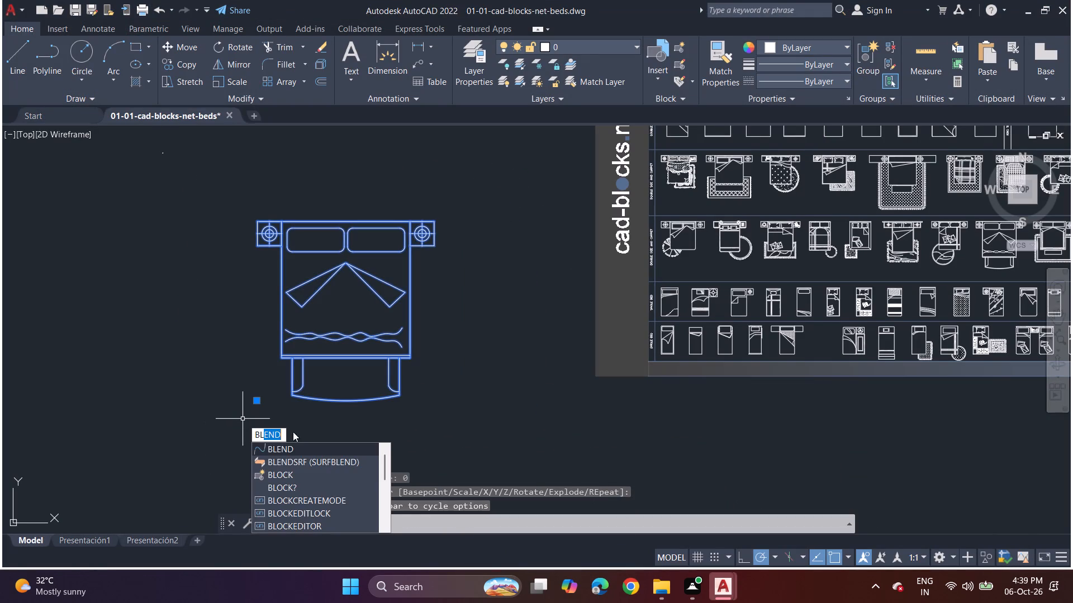
pyautogui.click(283, 474)
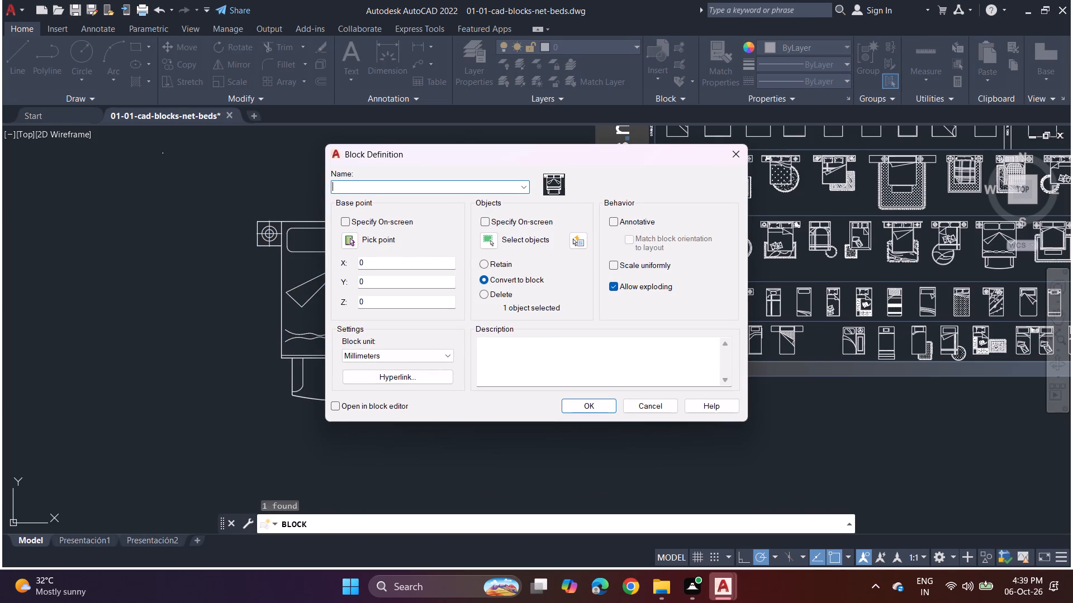
pyautogui.write('bed')
pyautogui.click(602, 413)
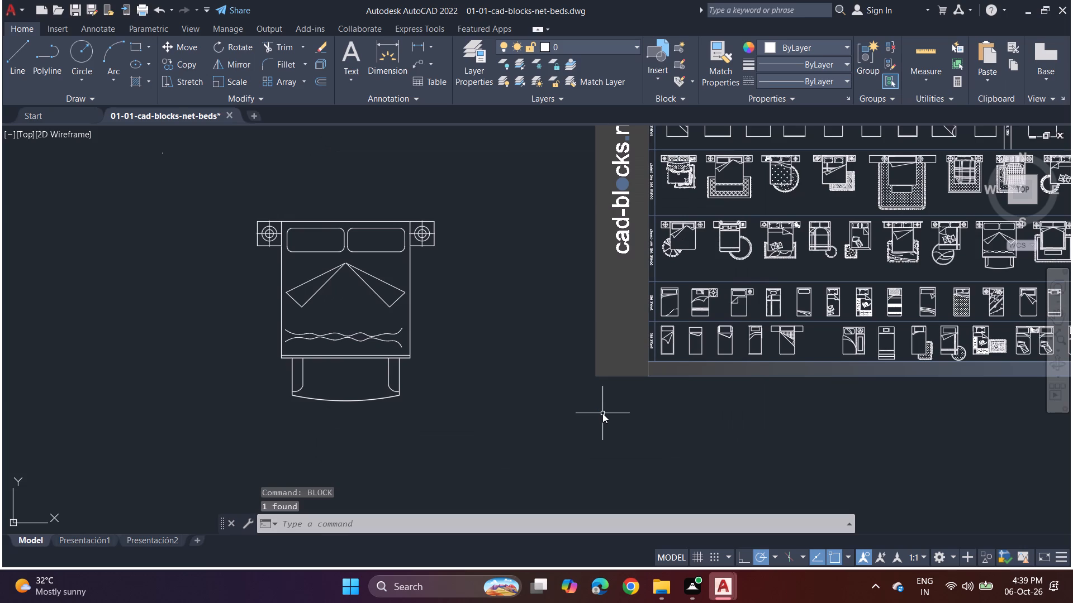
# Check the favorite and recent blocks in the beds drawing for the bed block.
pyautogui.click(661, 68)
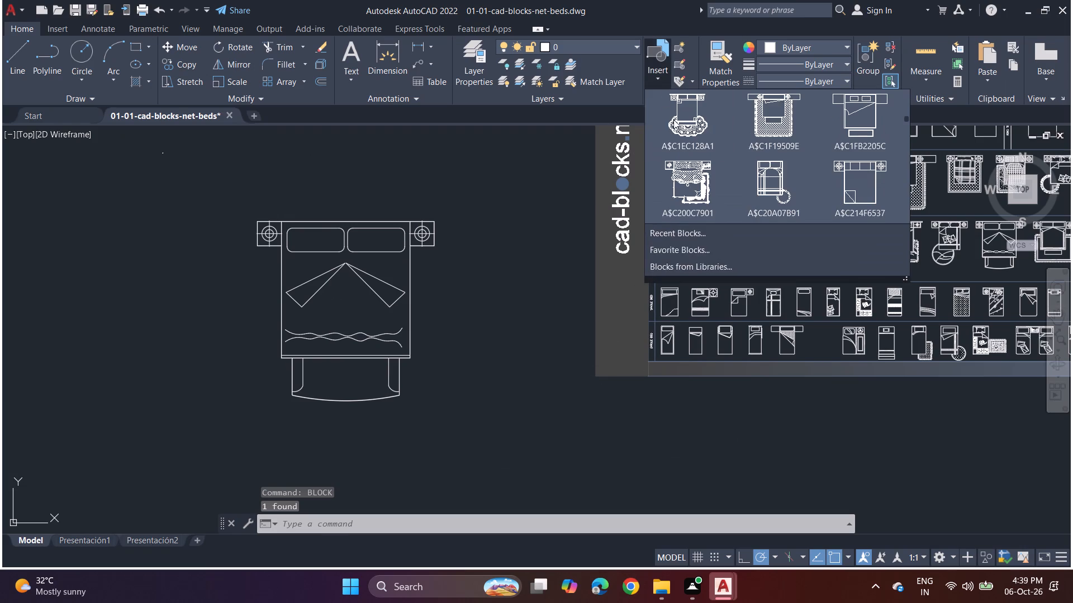
pyautogui.click(675, 246)
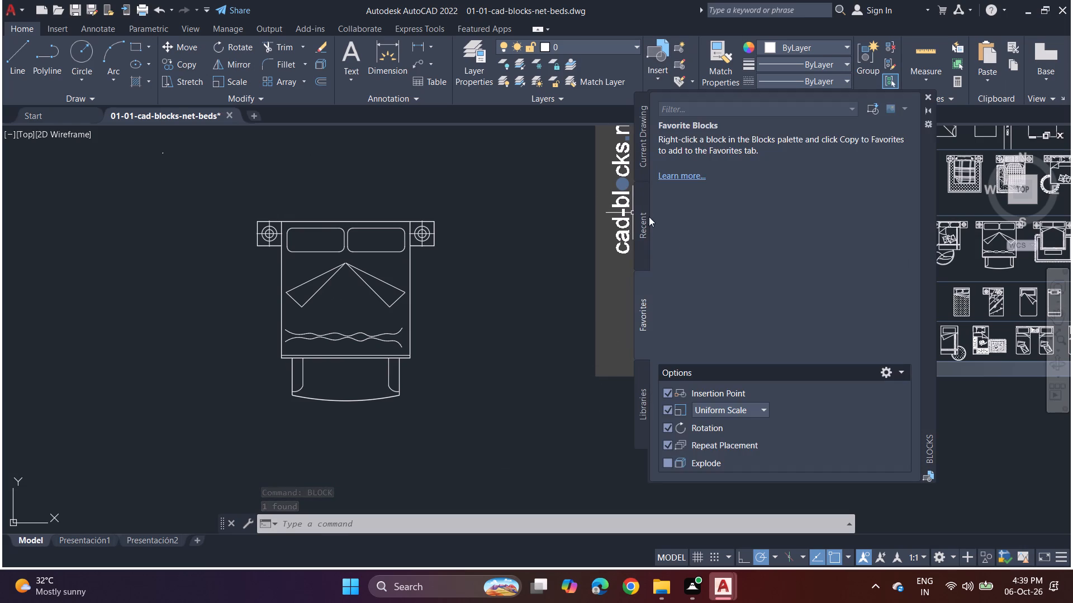
pyautogui.click(640, 228)
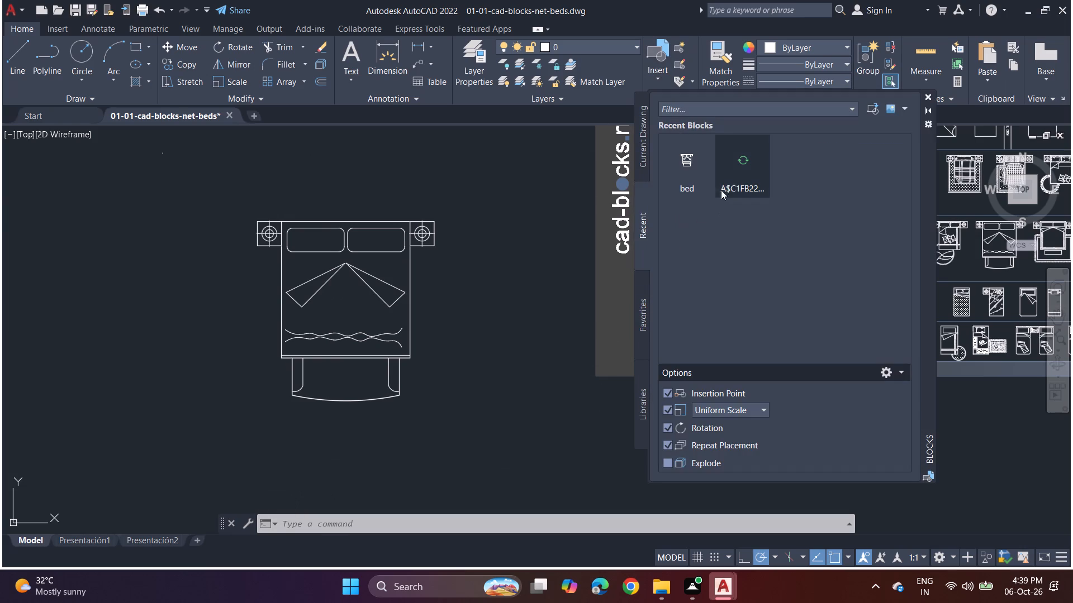
# Switch back to the house plan in Drawing1 and cancel its open block definition.
pyautogui.click(728, 583)
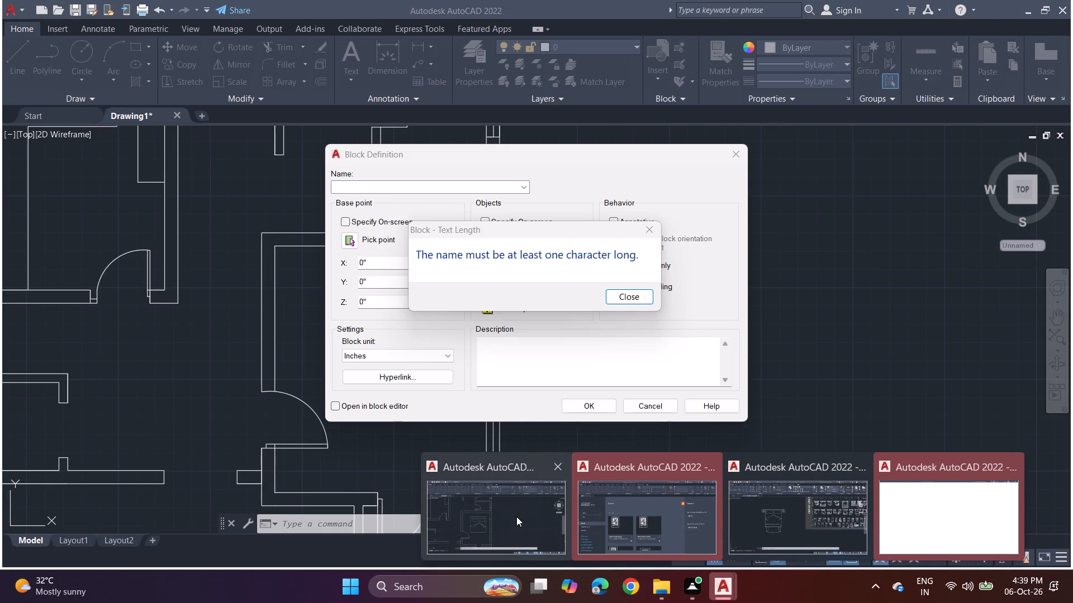
pyautogui.click(516, 516)
pyautogui.click(639, 295)
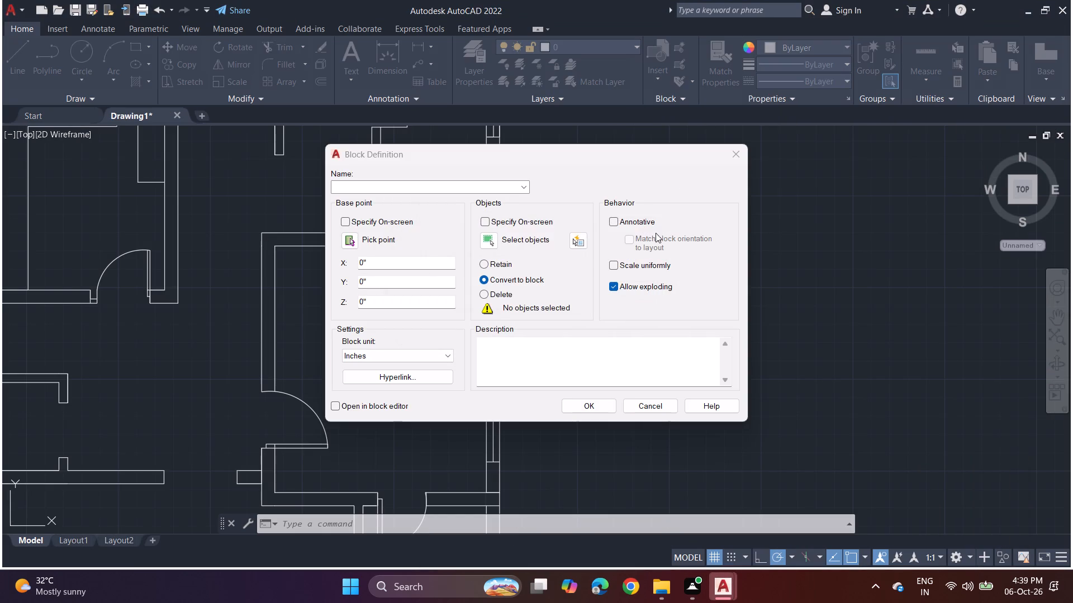
pyautogui.click(735, 148)
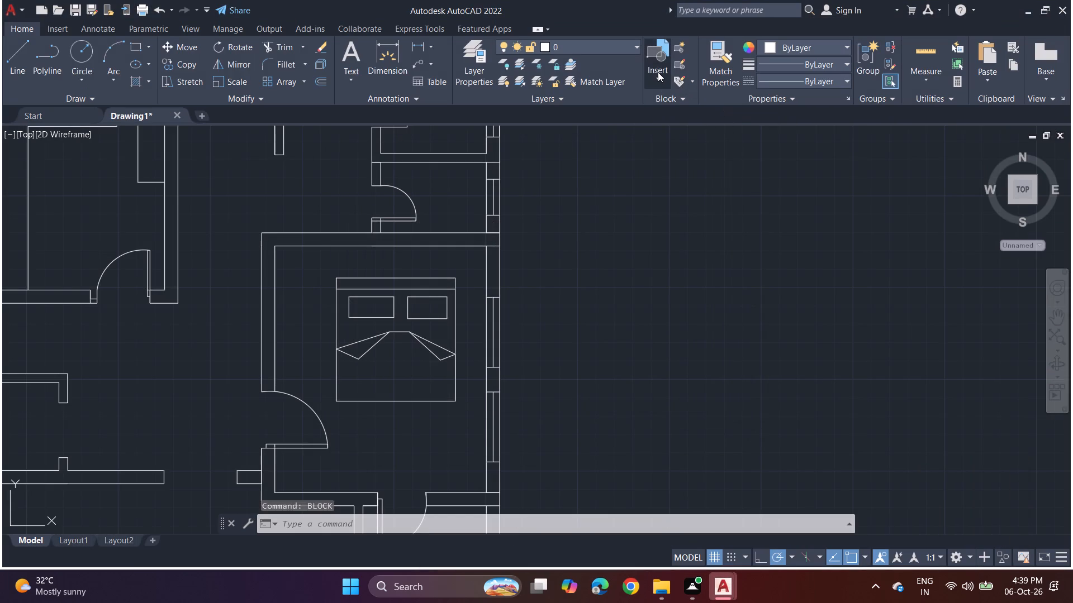
# Check the recent blocks available for insertion into the house plan.
pyautogui.click(658, 72)
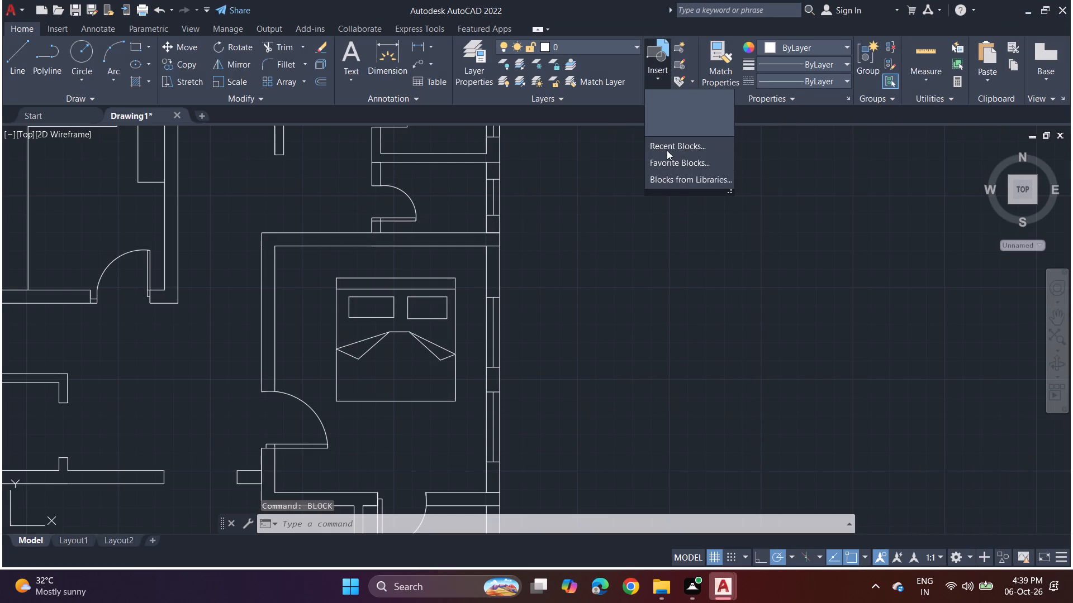
pyautogui.click(667, 150)
pyautogui.click(642, 234)
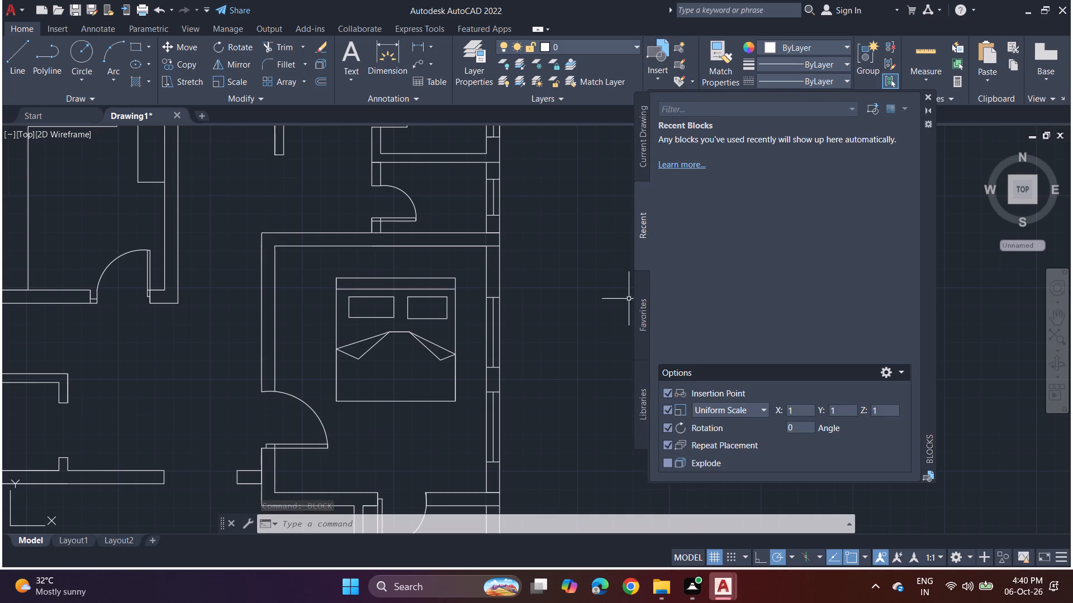
# Check the favorite, library and current-drawing blocks for the bed block.
pyautogui.click(643, 316)
pyautogui.click(638, 403)
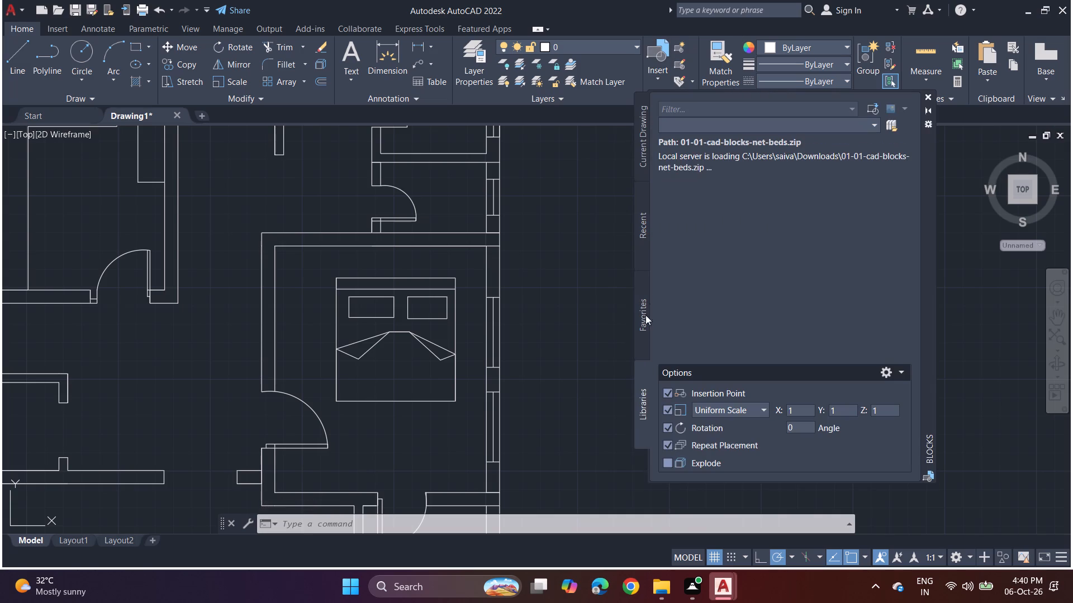
pyautogui.click(652, 159)
pyautogui.click(644, 160)
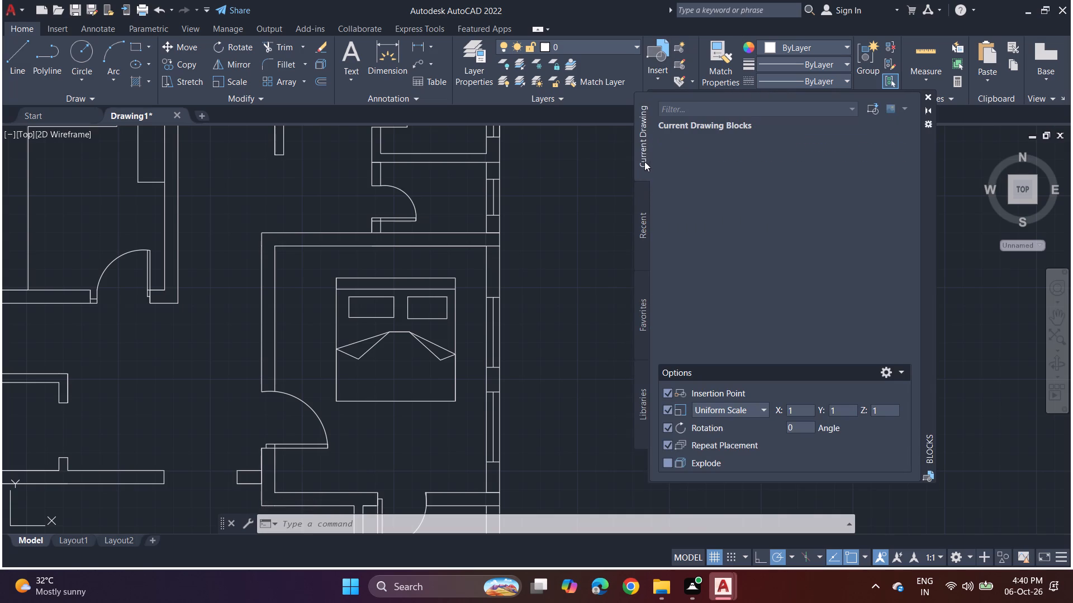
# Load 01-01-cad-blocks-net-beds.dwg from its folder in Downloads as the block library.
pyautogui.click(642, 390)
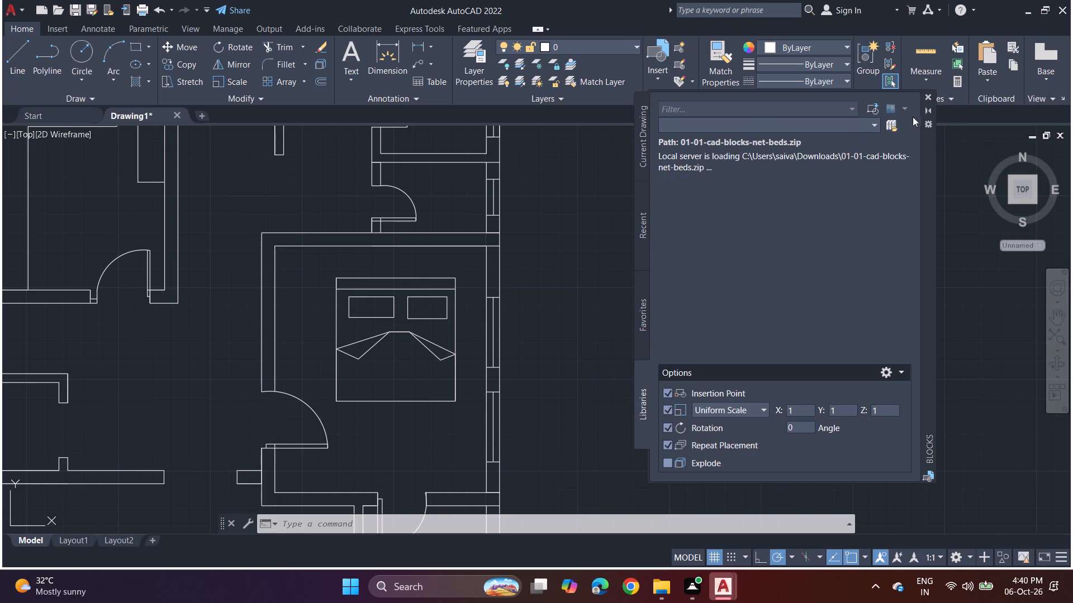
pyautogui.click(890, 129)
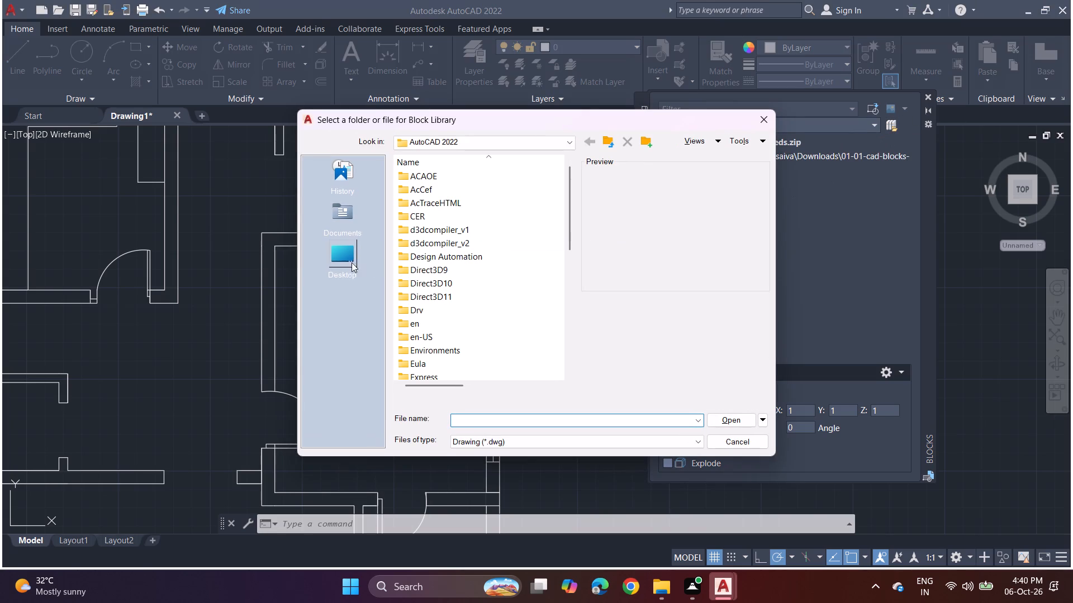
pyautogui.click(327, 252)
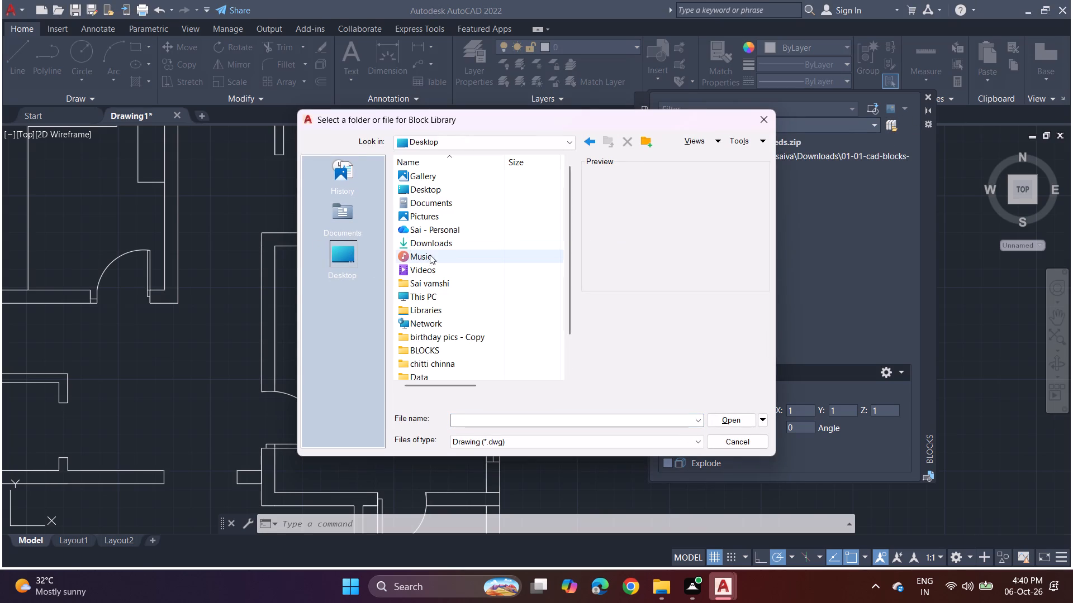
pyautogui.click(434, 245)
pyautogui.click(434, 245)
pyautogui.doubleClick(433, 244)
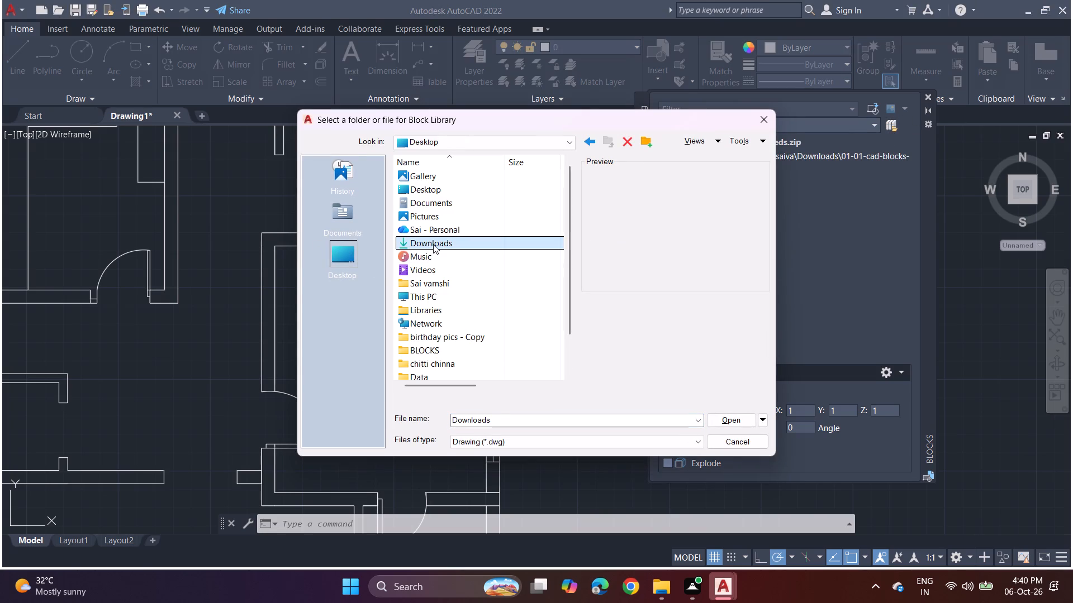
pyautogui.click(449, 229)
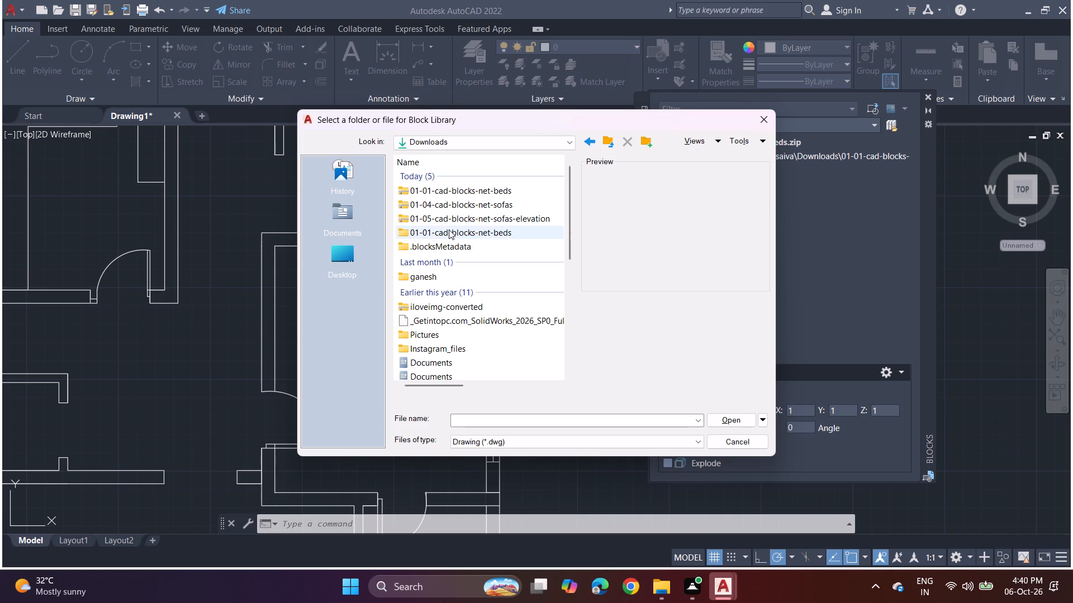
pyautogui.doubleClick(449, 229)
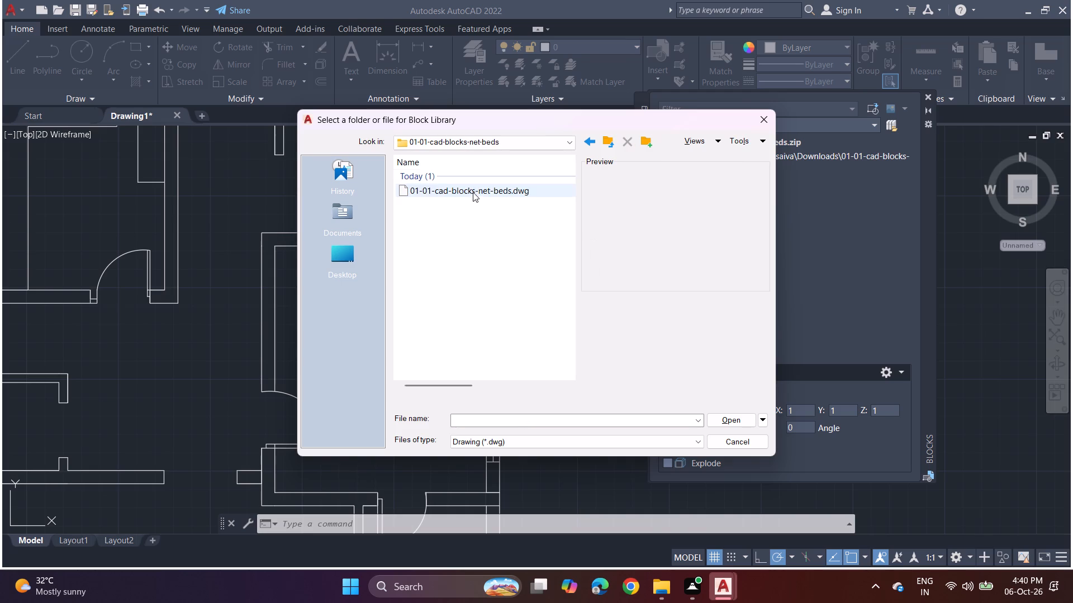
pyautogui.doubleClick(473, 191)
# Delete the two-line text describing the 2BHK residential layout beside the house plan.
pyautogui.scroll(-2, 599, 286)
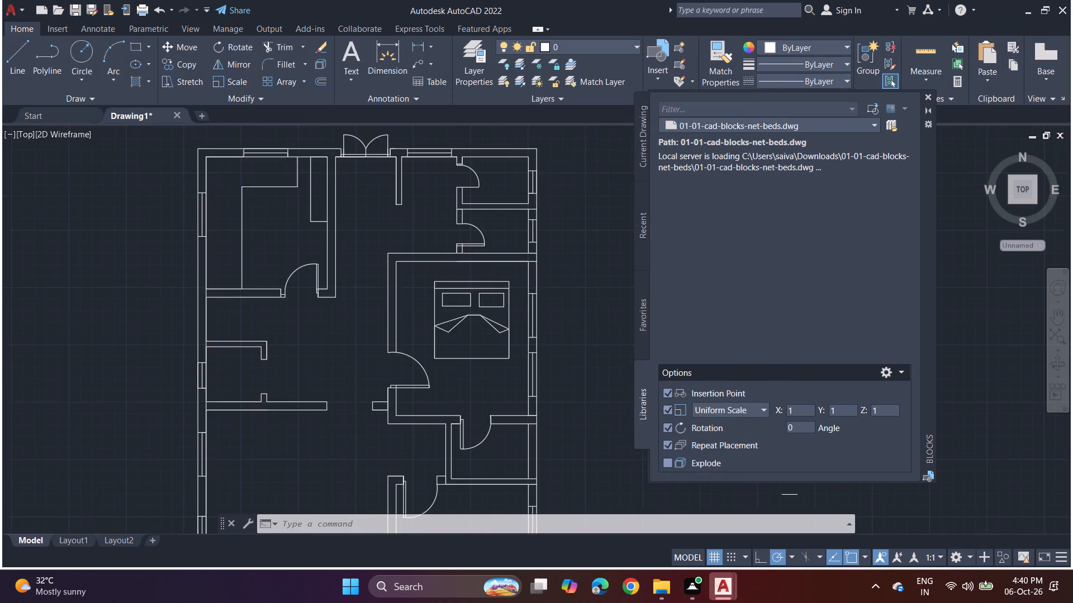
pyautogui.moveTo(584, 293); pyautogui.dragTo(339, 268, button='middle')
pyautogui.scroll(-2, 341, 245)
pyautogui.scroll(2, 367, 274)
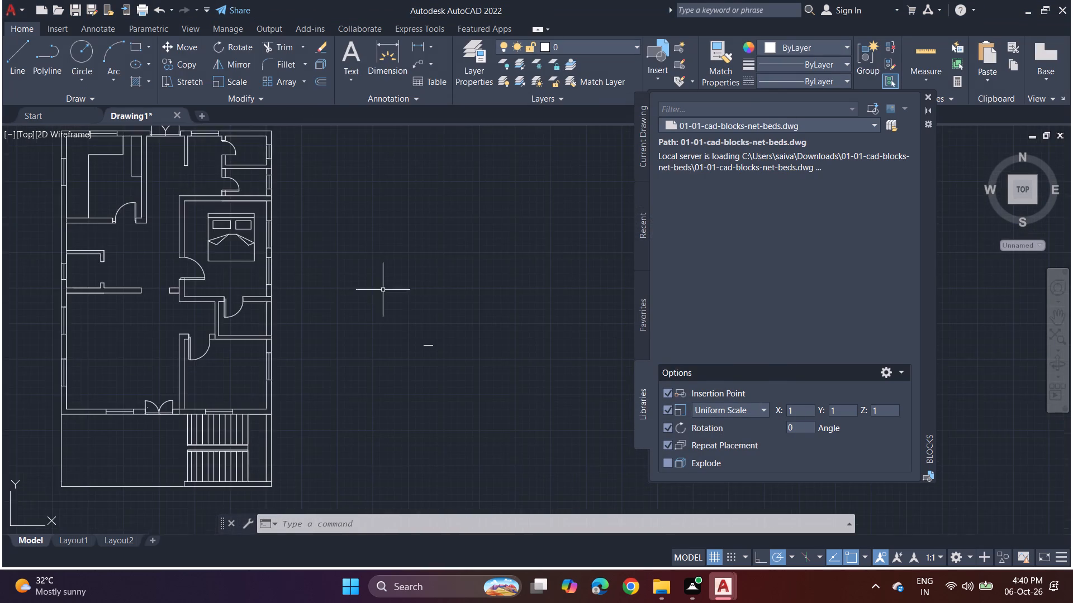
pyautogui.scroll(2, 410, 323)
pyautogui.scroll(3, 498, 376)
pyautogui.scroll(2, 304, 411)
pyautogui.scroll(3, 297, 365)
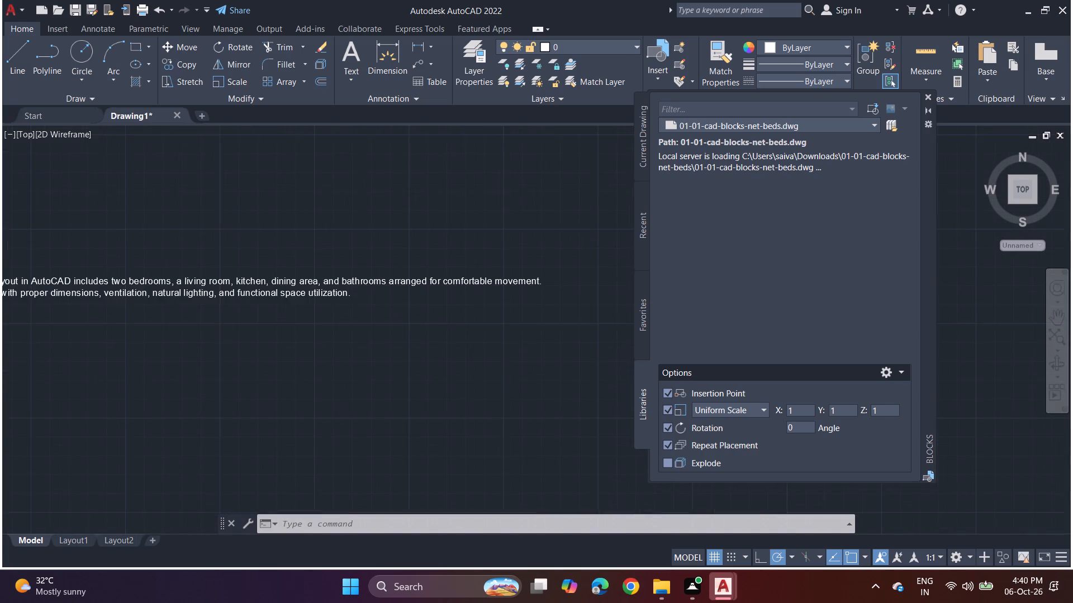
pyautogui.scroll(-2, 297, 365)
pyautogui.moveTo(0, 250); pyautogui.dragTo(52, 298)
pyautogui.moveTo(50, 281); pyautogui.dragTo(67, 360)
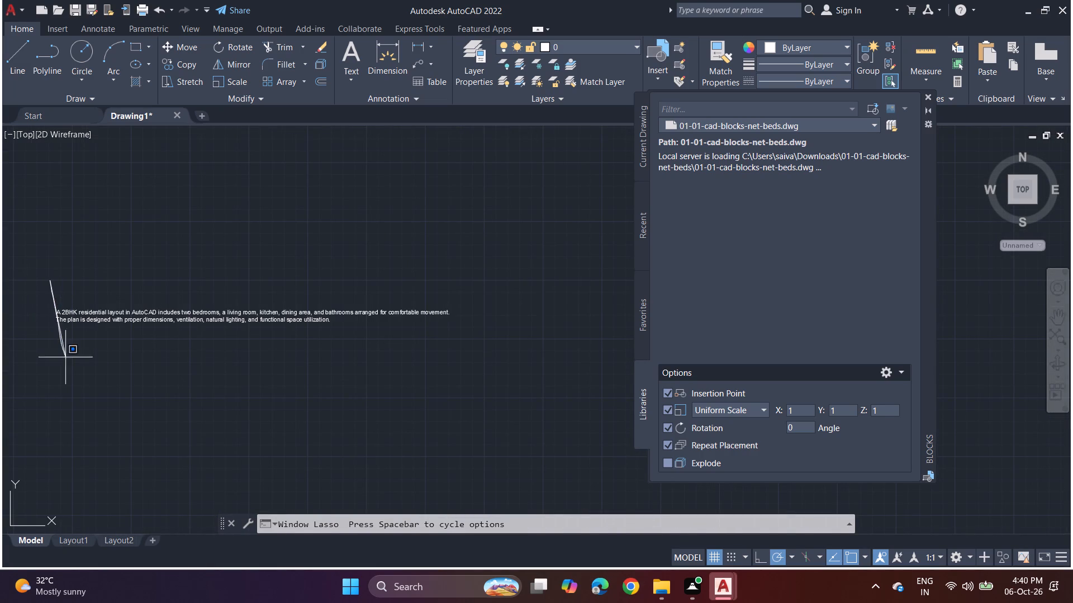
pyautogui.moveTo(67, 360); pyautogui.dragTo(376, 246)
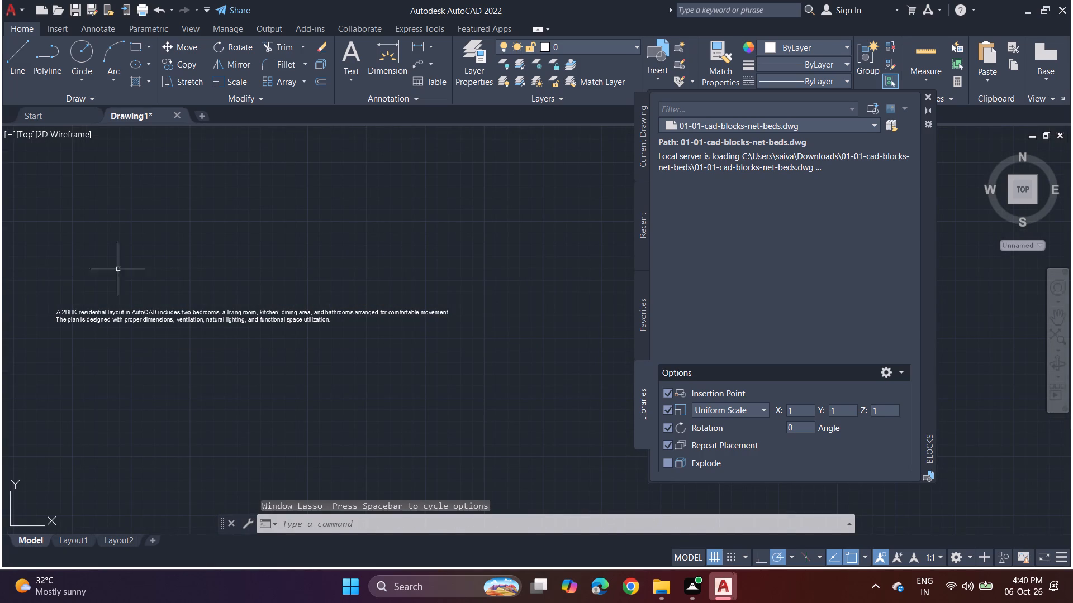
pyautogui.click(88, 304)
pyautogui.doubleClick(96, 315)
pyautogui.doubleClick(107, 318)
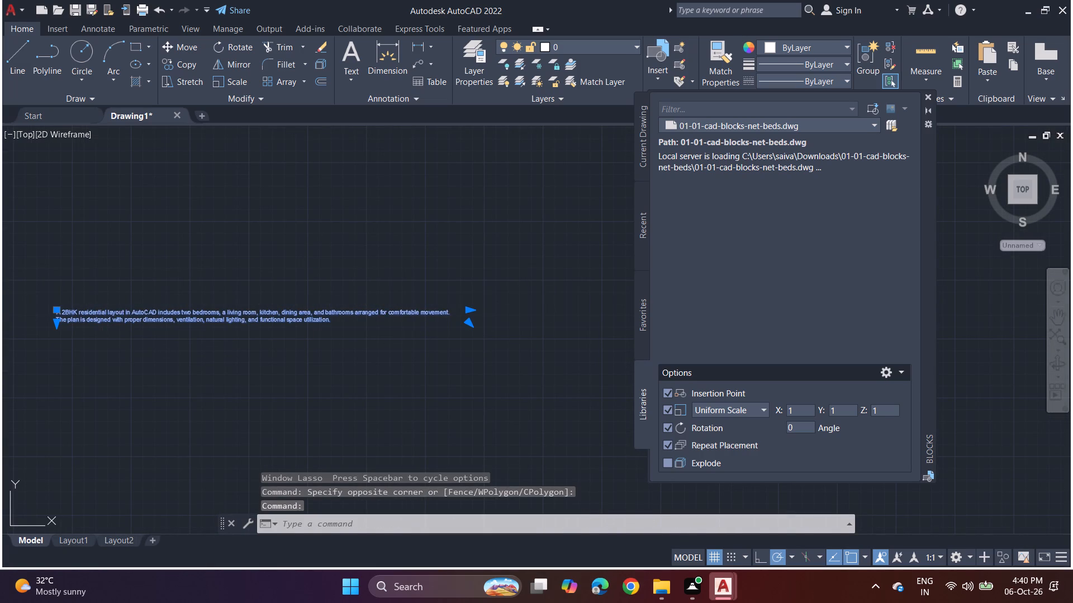
pyautogui.press('Delete')
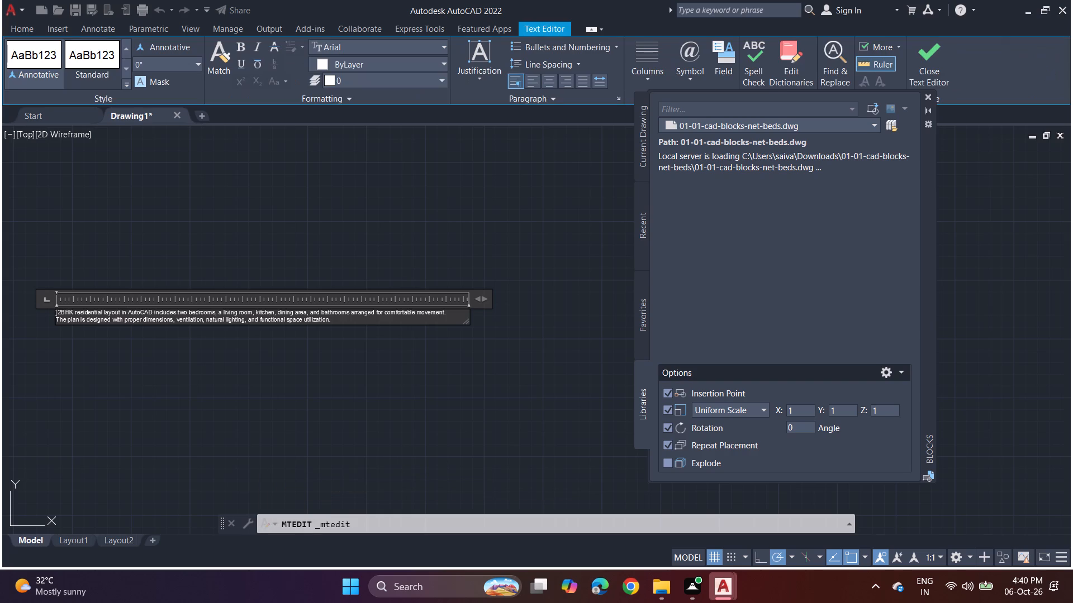
pyautogui.click(932, 64)
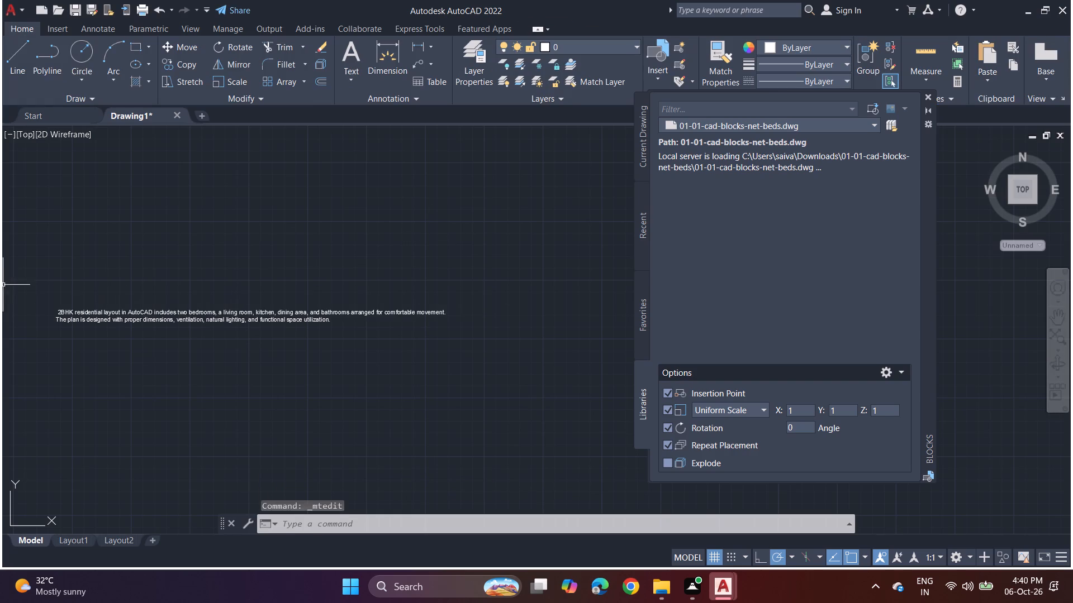
pyautogui.moveTo(41, 270); pyautogui.dragTo(504, 264)
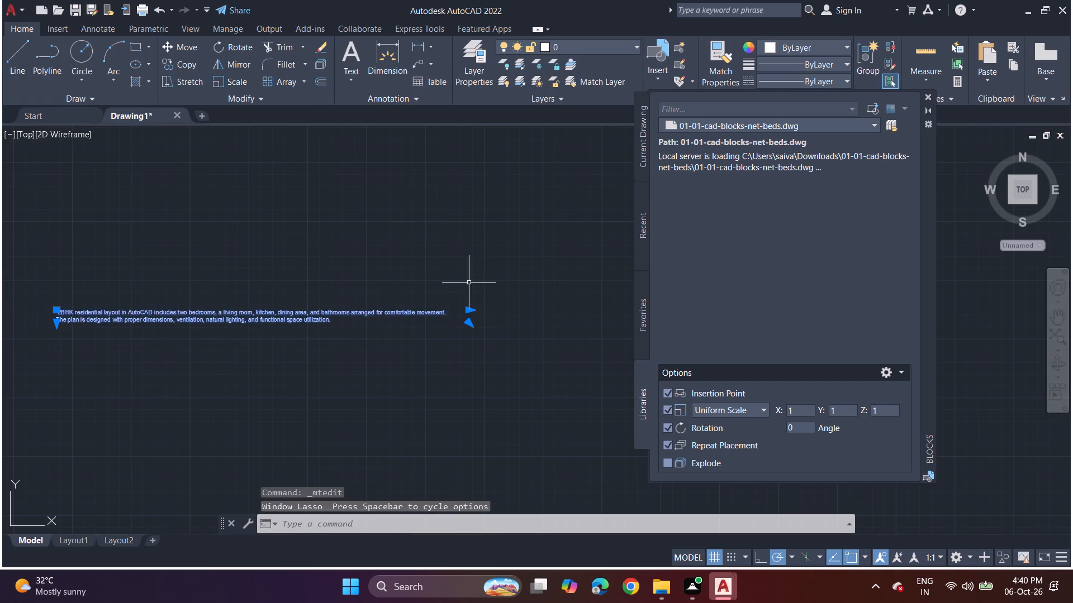
pyautogui.press('Delete')
# Choose 01-01-cad-blocks-net-beds.dwg from its folder in Downloads as the drawing file to insert into the house plan.
pyautogui.scroll(-16, 370, 303)
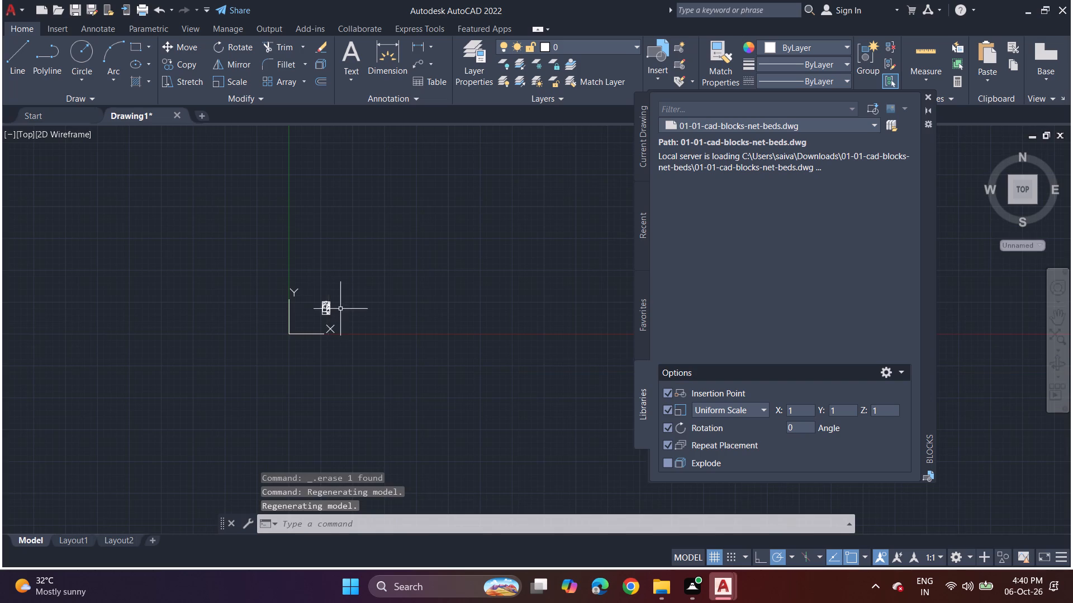
pyautogui.scroll(-3, 343, 308)
pyautogui.scroll(4, 348, 308)
pyautogui.scroll(3, 217, 334)
pyautogui.scroll(2, 537, 215)
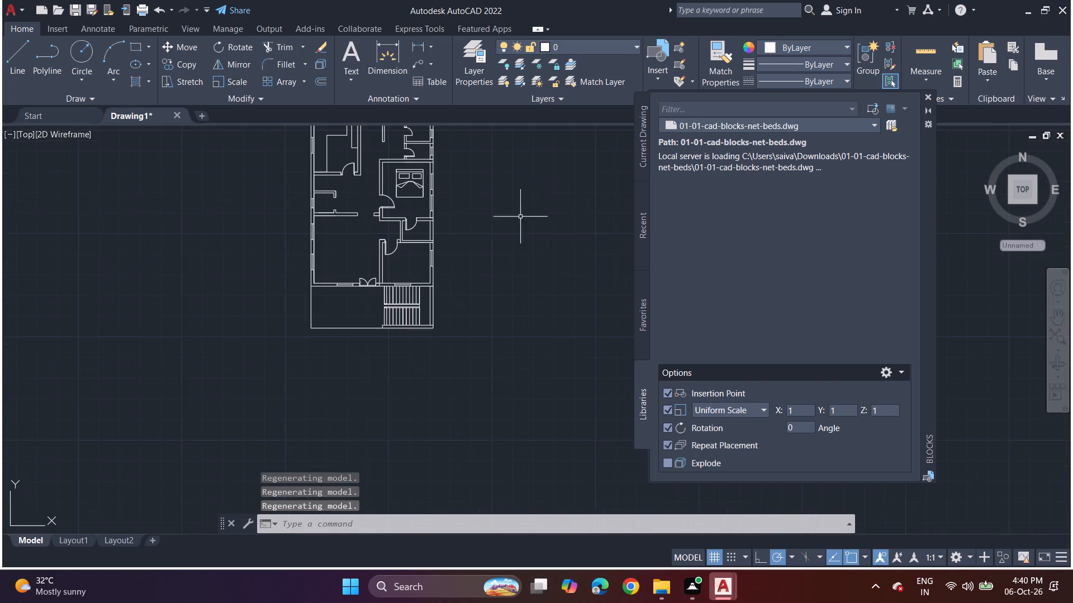
pyautogui.moveTo(445, 244); pyautogui.dragTo(411, 310, button='middle')
pyautogui.click(755, 158)
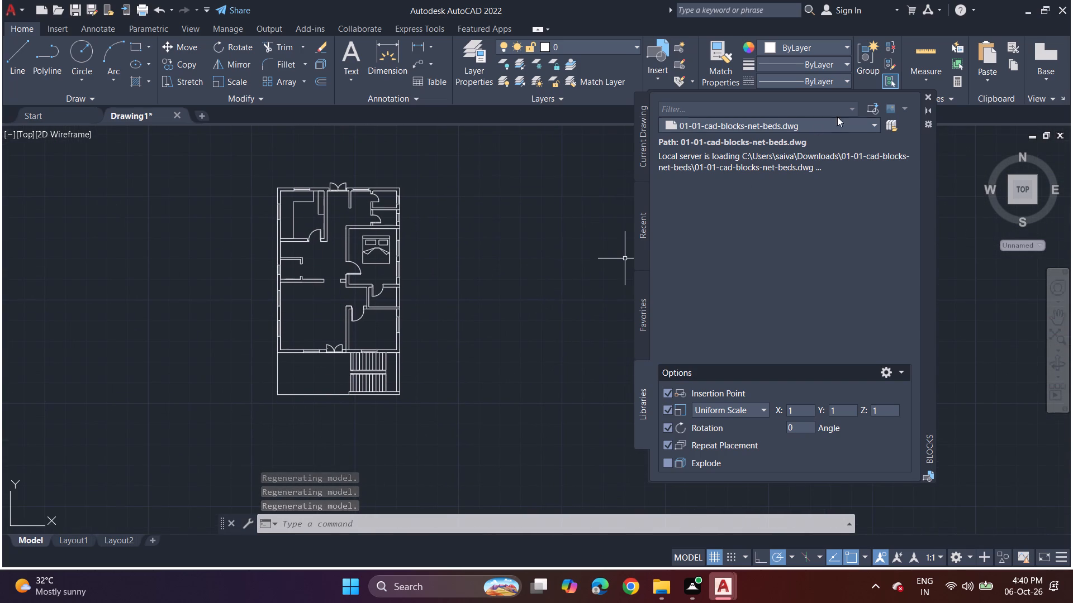
pyautogui.click(895, 106)
pyautogui.click(871, 113)
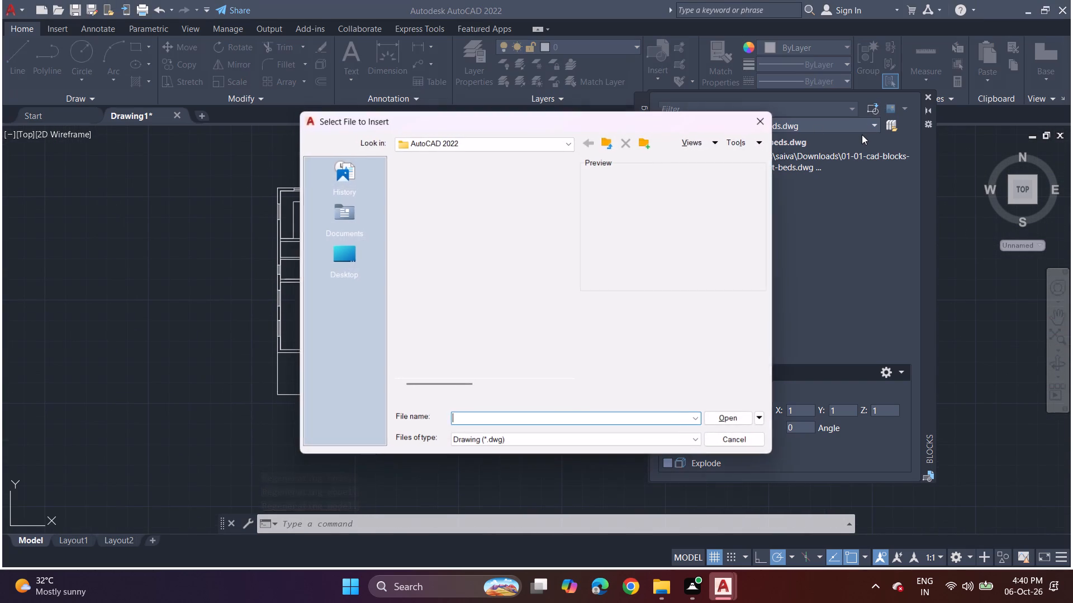
pyautogui.click(325, 254)
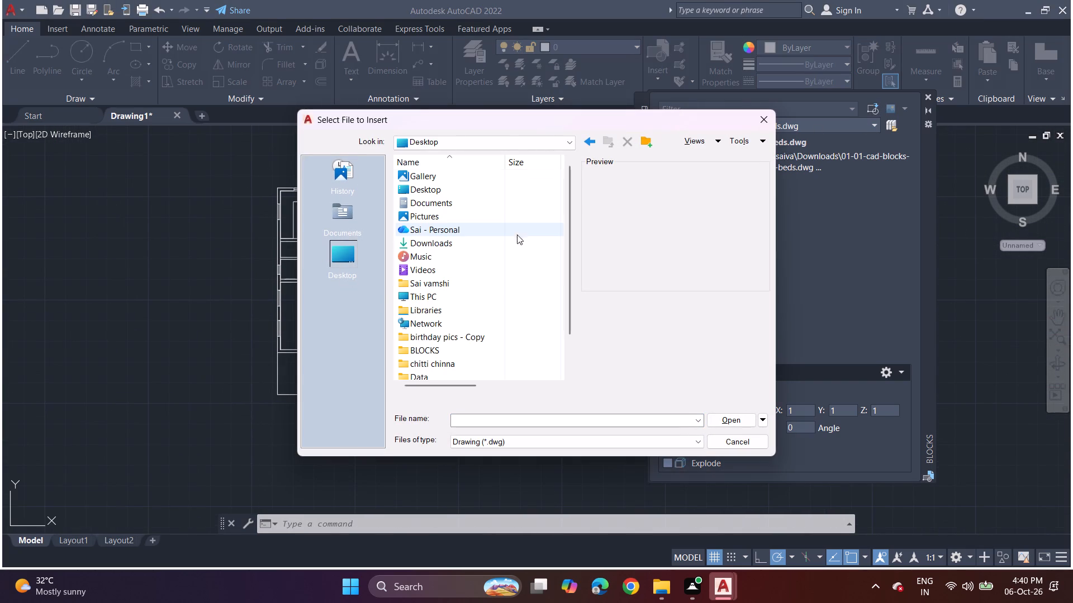
pyautogui.click(449, 245)
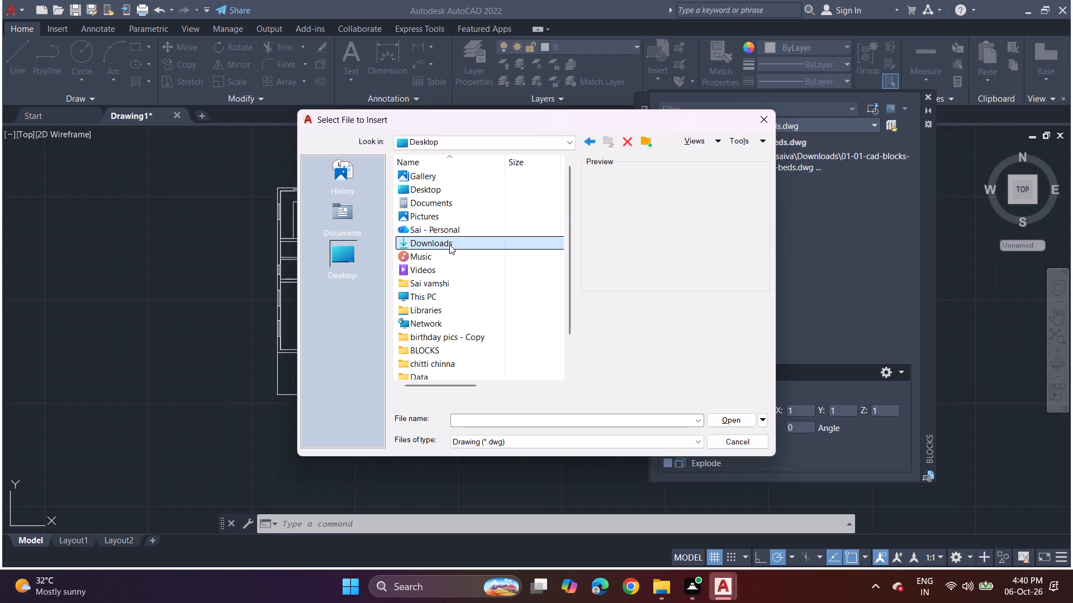
pyautogui.click(449, 245)
pyautogui.doubleClick(454, 248)
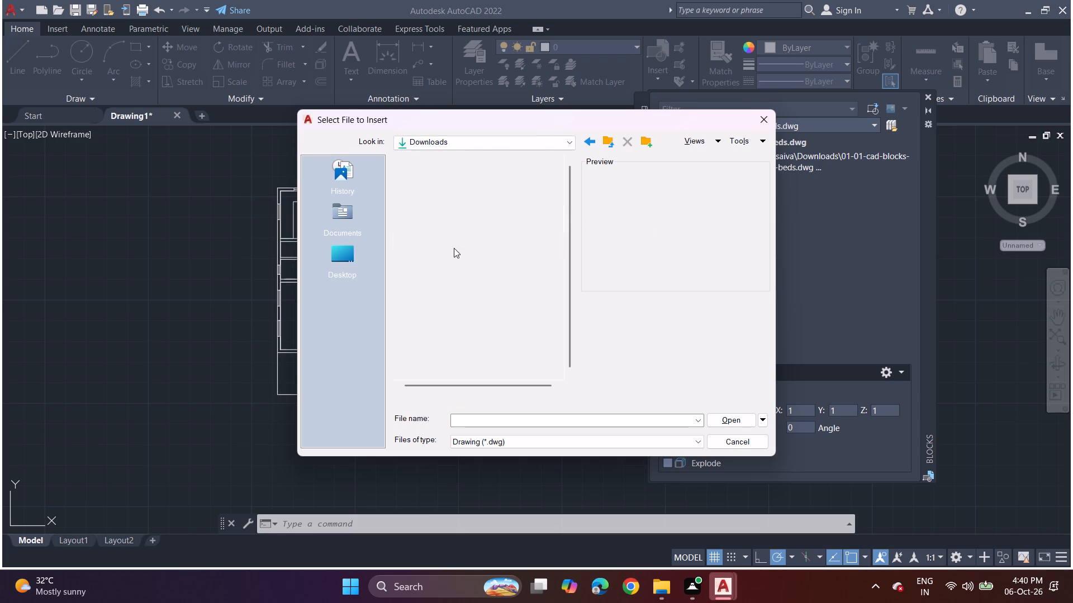
pyautogui.doubleClick(471, 233)
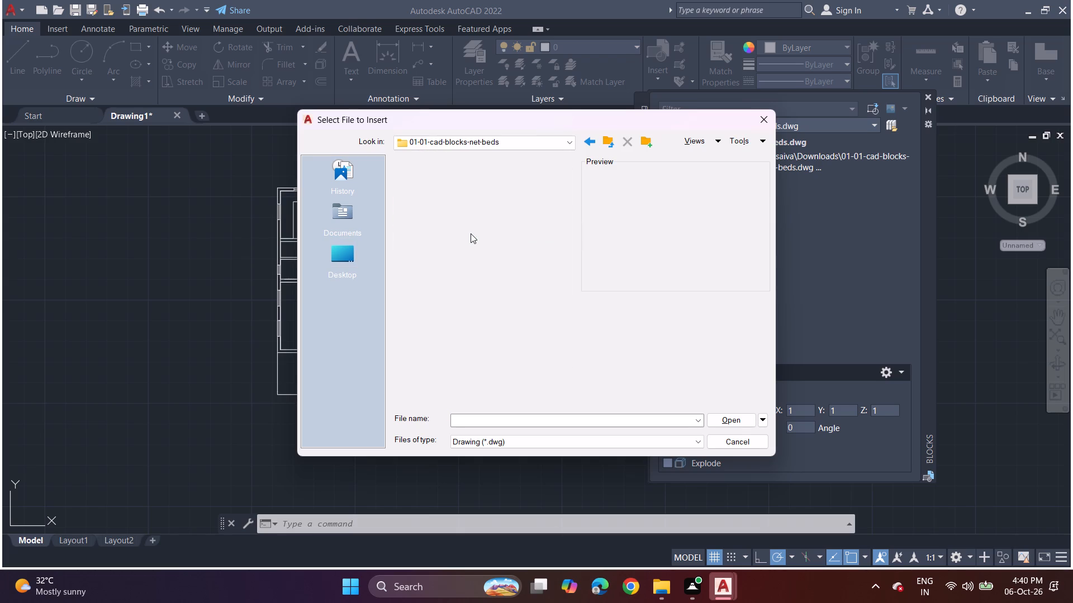
pyautogui.doubleClick(471, 204)
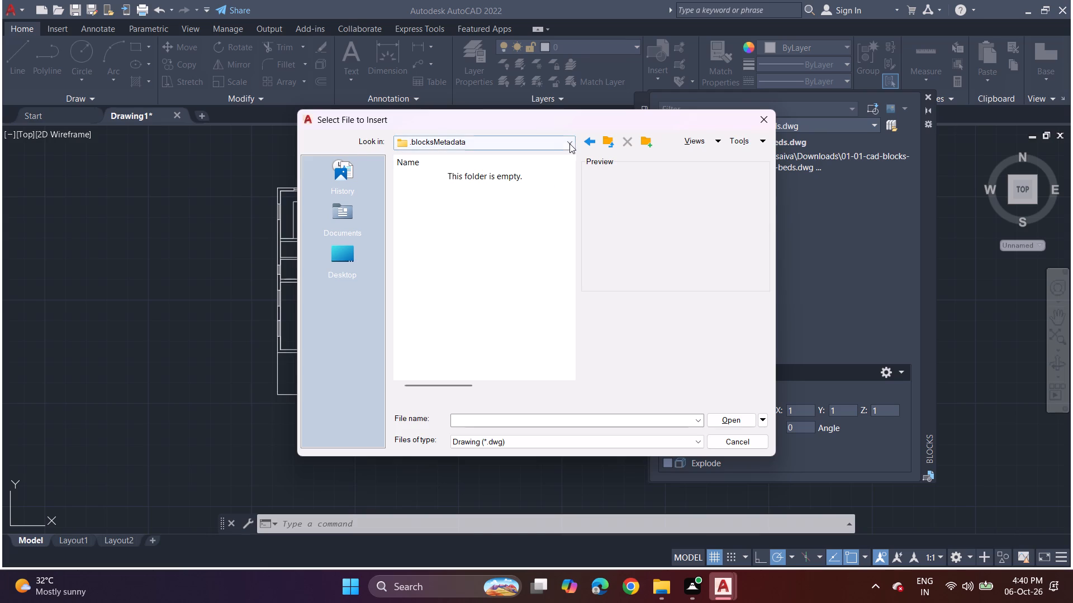
pyautogui.click(587, 138)
pyautogui.click(452, 184)
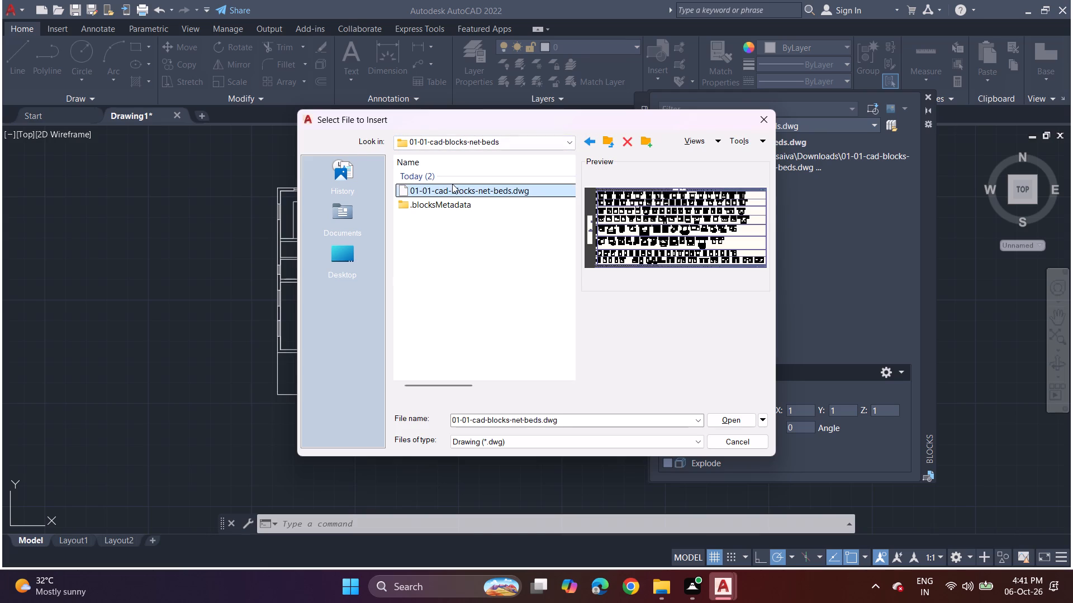
pyautogui.click(736, 420)
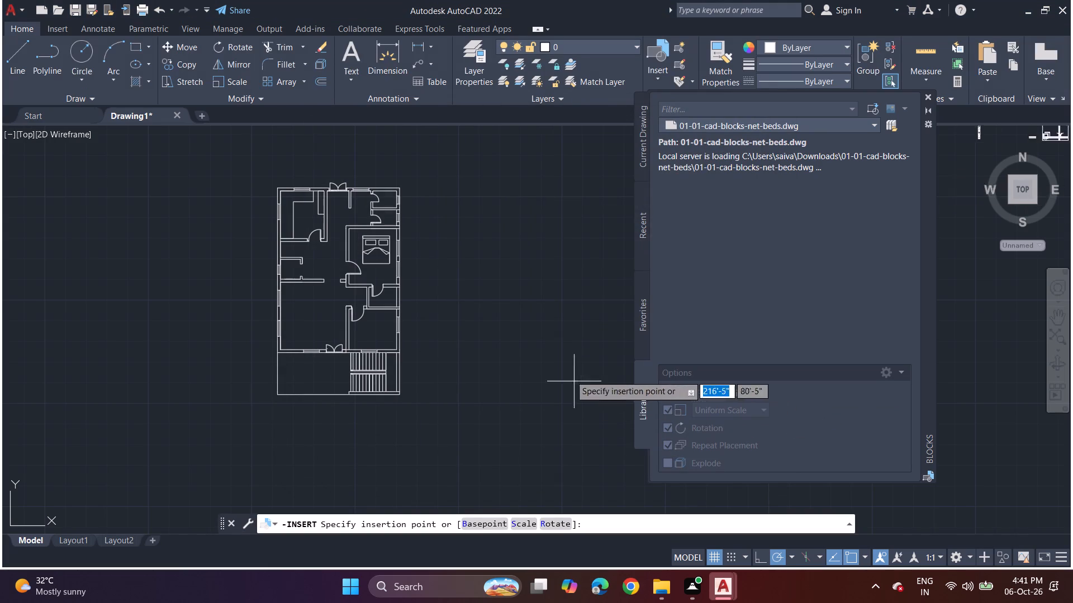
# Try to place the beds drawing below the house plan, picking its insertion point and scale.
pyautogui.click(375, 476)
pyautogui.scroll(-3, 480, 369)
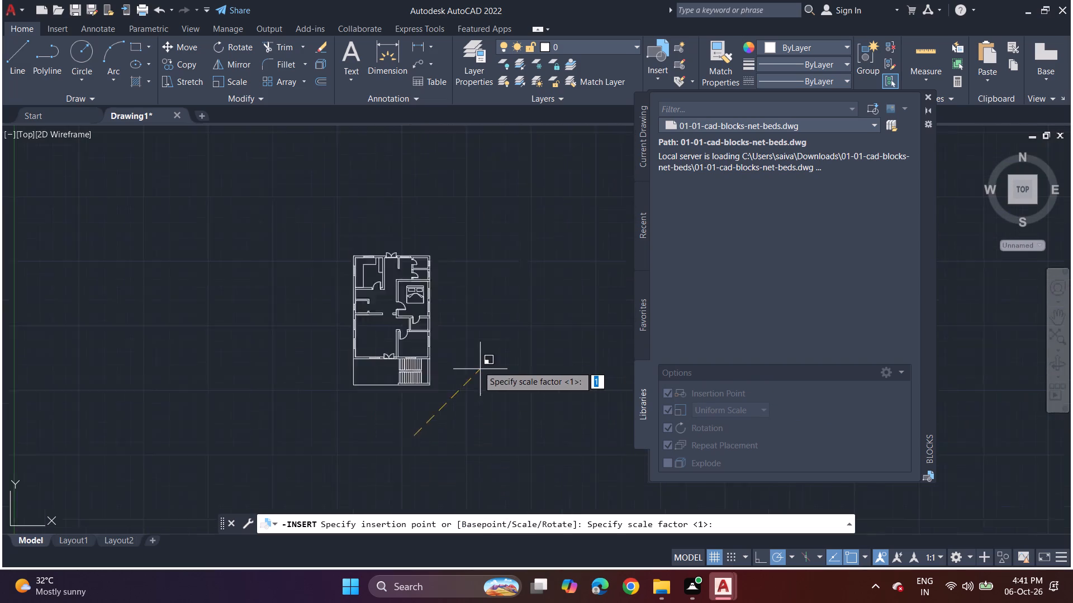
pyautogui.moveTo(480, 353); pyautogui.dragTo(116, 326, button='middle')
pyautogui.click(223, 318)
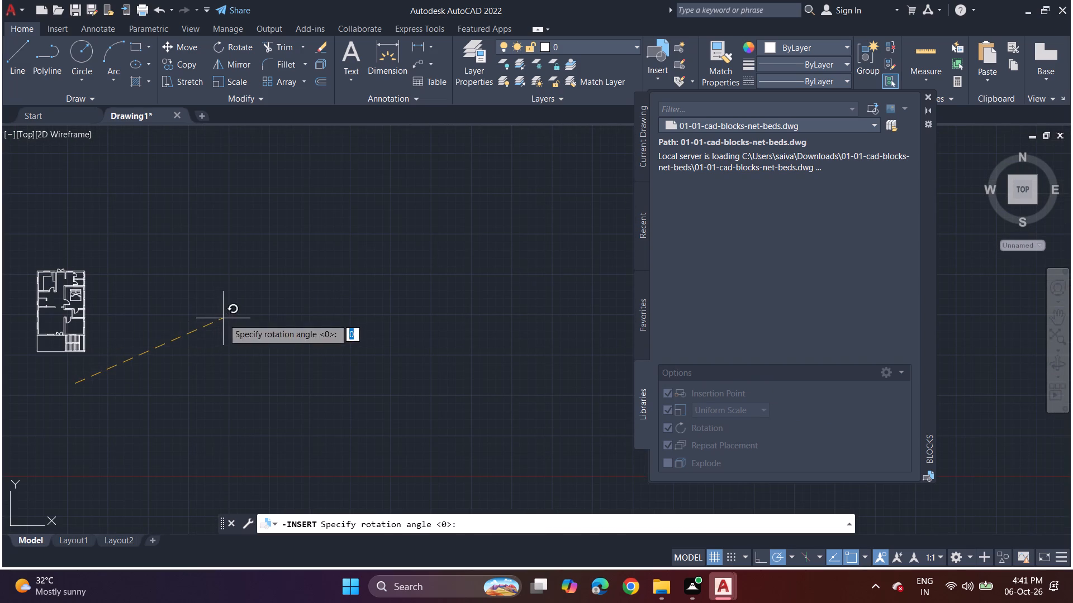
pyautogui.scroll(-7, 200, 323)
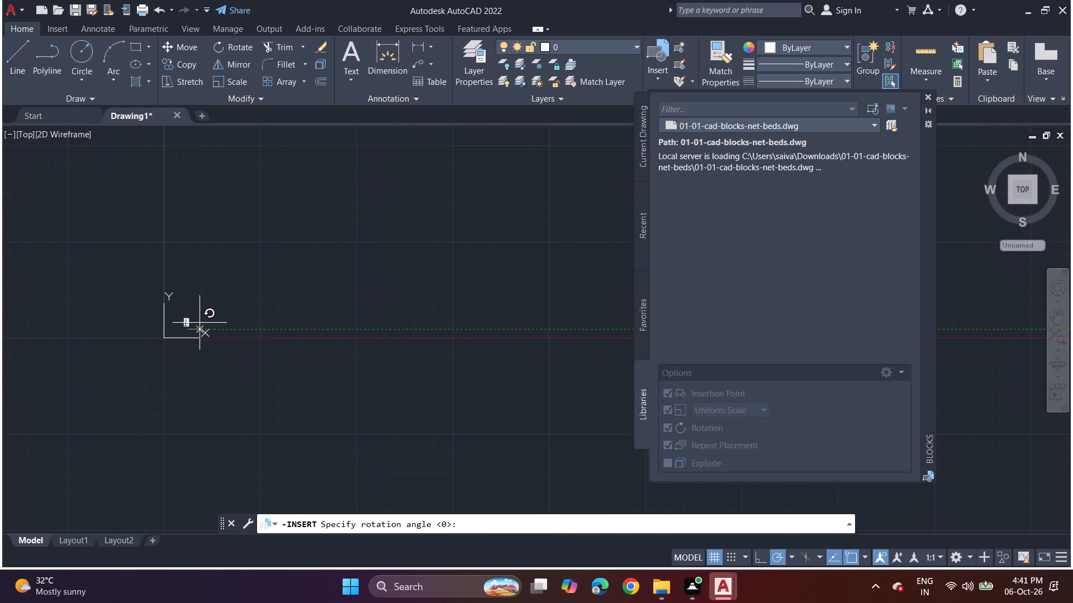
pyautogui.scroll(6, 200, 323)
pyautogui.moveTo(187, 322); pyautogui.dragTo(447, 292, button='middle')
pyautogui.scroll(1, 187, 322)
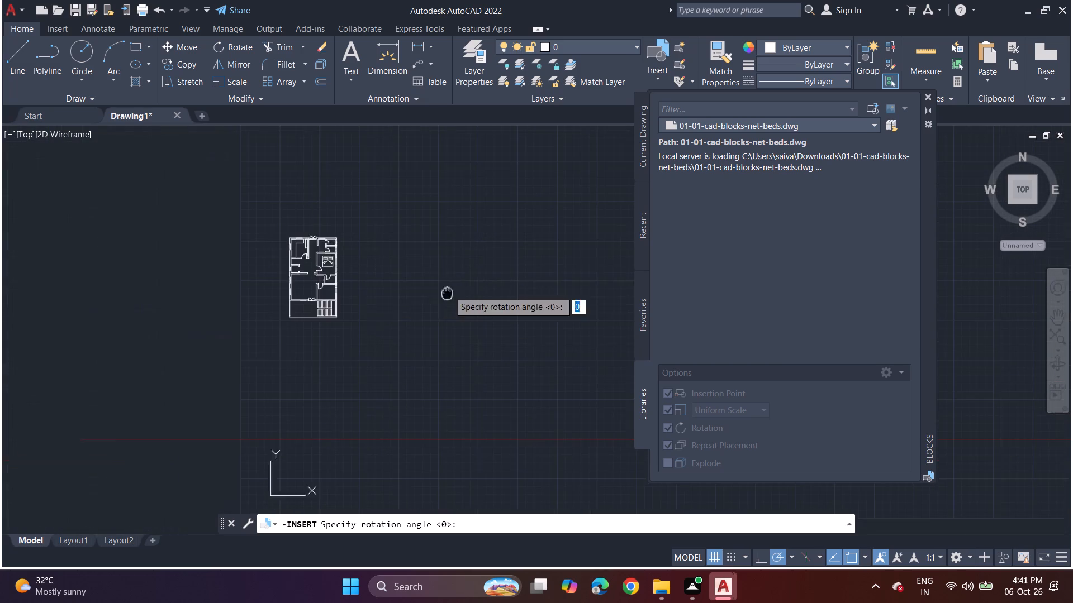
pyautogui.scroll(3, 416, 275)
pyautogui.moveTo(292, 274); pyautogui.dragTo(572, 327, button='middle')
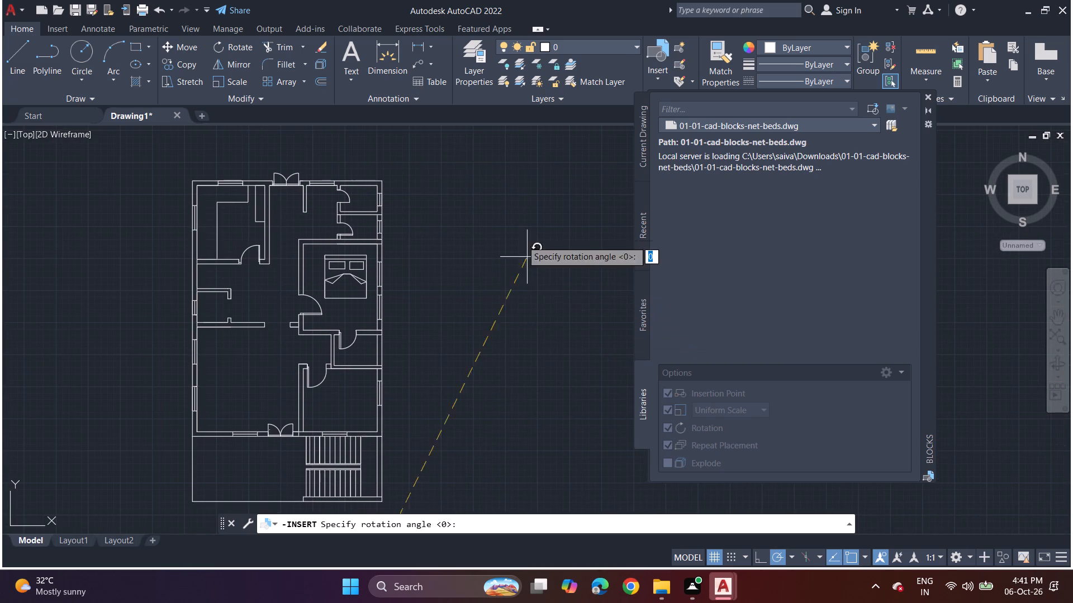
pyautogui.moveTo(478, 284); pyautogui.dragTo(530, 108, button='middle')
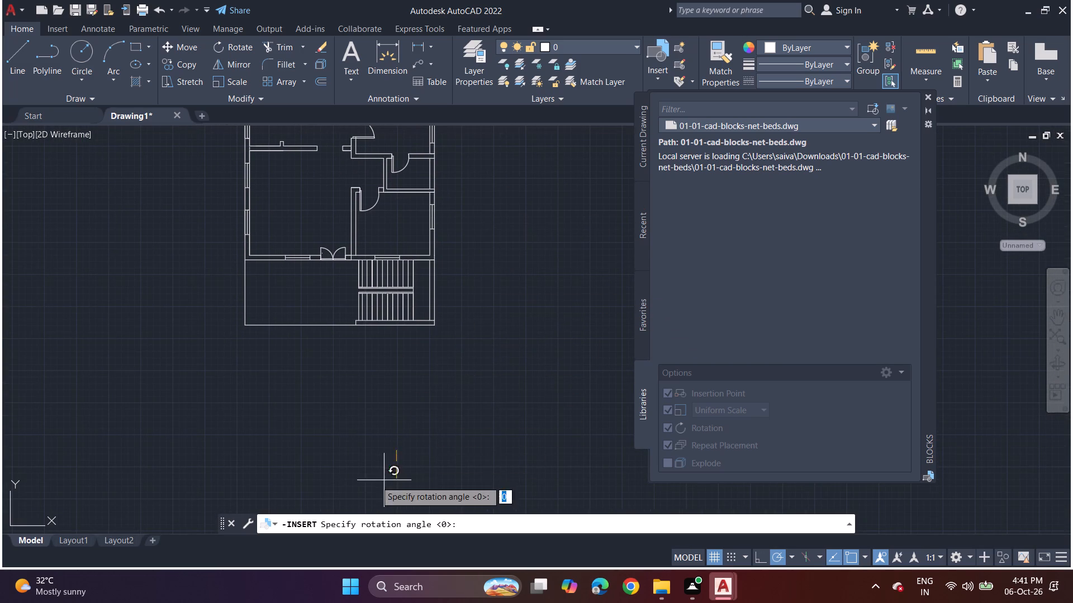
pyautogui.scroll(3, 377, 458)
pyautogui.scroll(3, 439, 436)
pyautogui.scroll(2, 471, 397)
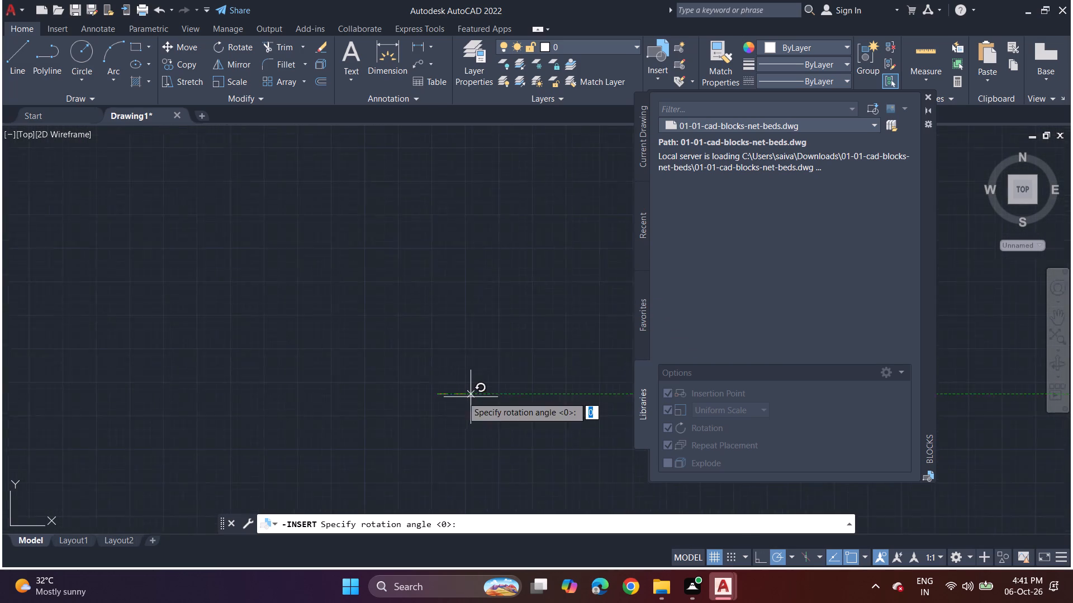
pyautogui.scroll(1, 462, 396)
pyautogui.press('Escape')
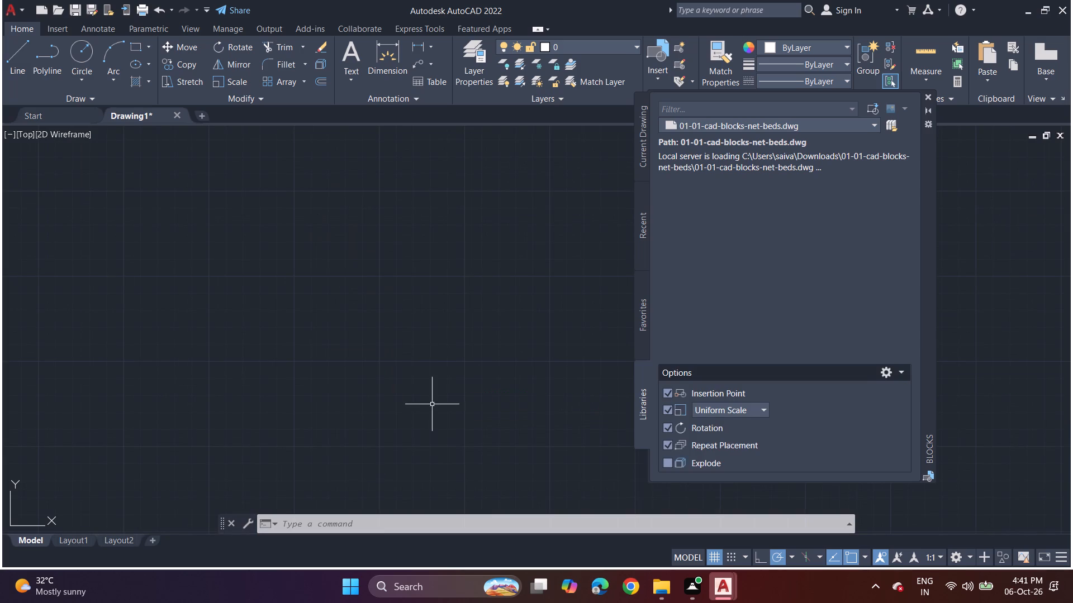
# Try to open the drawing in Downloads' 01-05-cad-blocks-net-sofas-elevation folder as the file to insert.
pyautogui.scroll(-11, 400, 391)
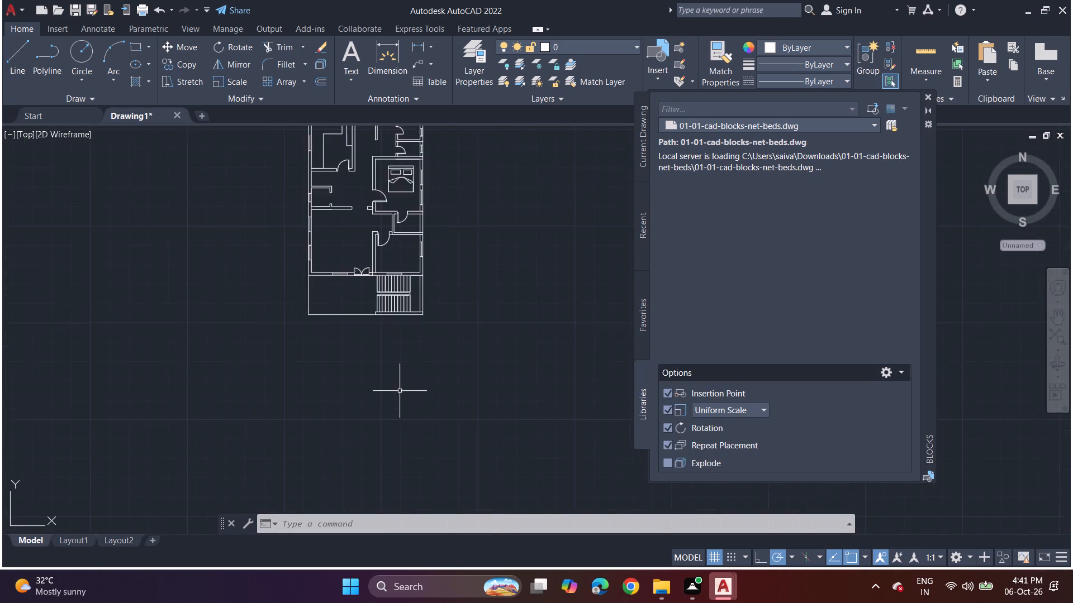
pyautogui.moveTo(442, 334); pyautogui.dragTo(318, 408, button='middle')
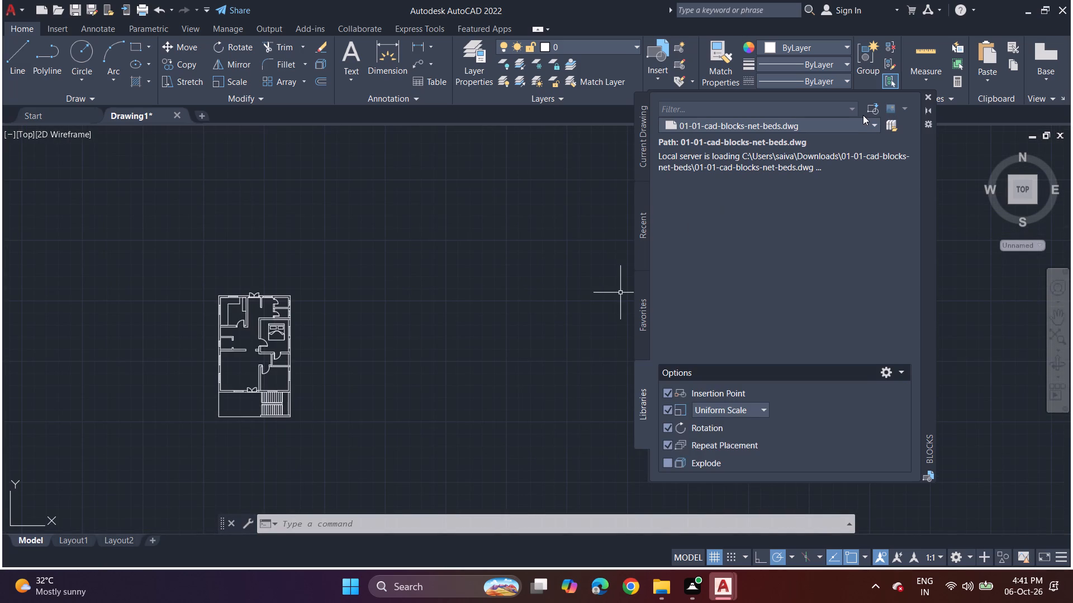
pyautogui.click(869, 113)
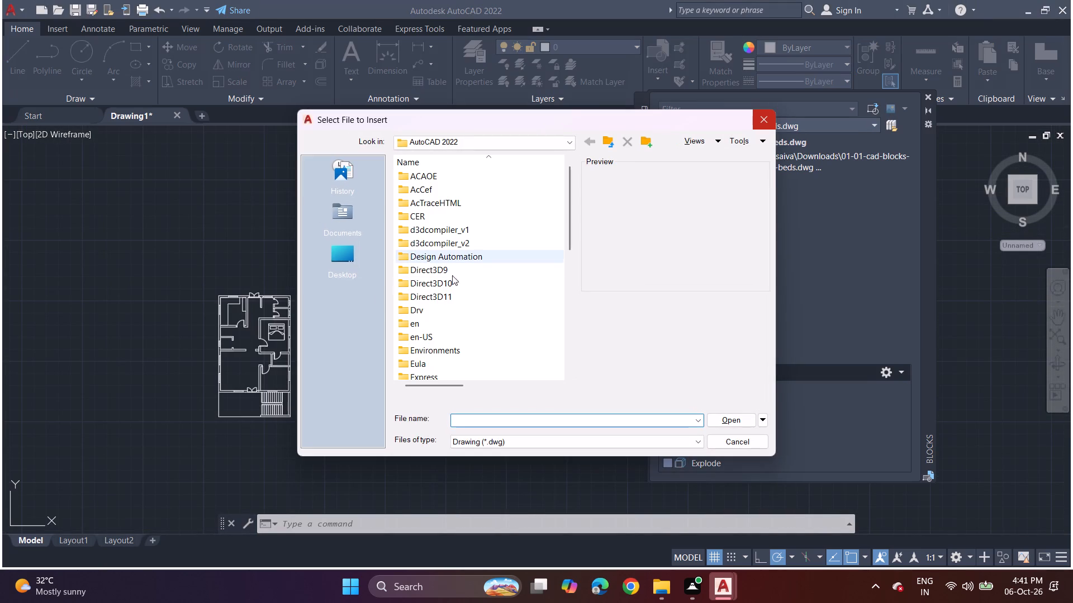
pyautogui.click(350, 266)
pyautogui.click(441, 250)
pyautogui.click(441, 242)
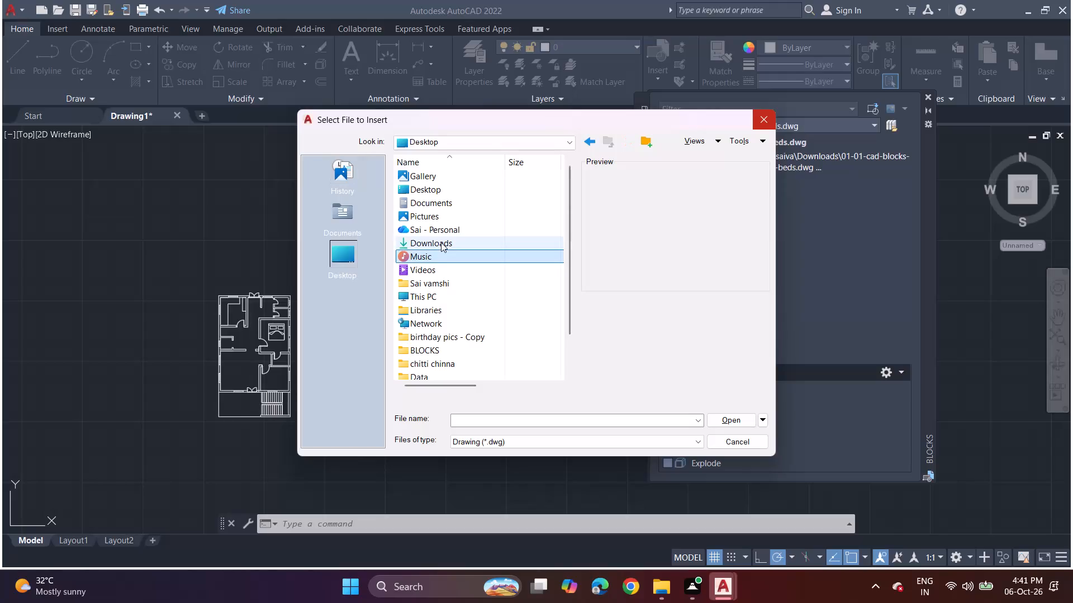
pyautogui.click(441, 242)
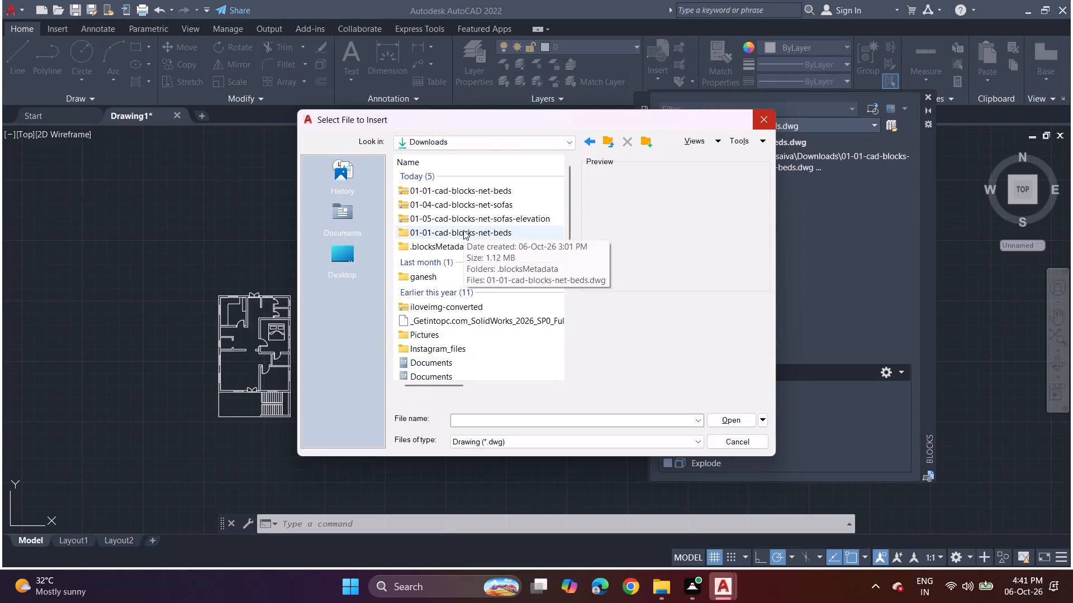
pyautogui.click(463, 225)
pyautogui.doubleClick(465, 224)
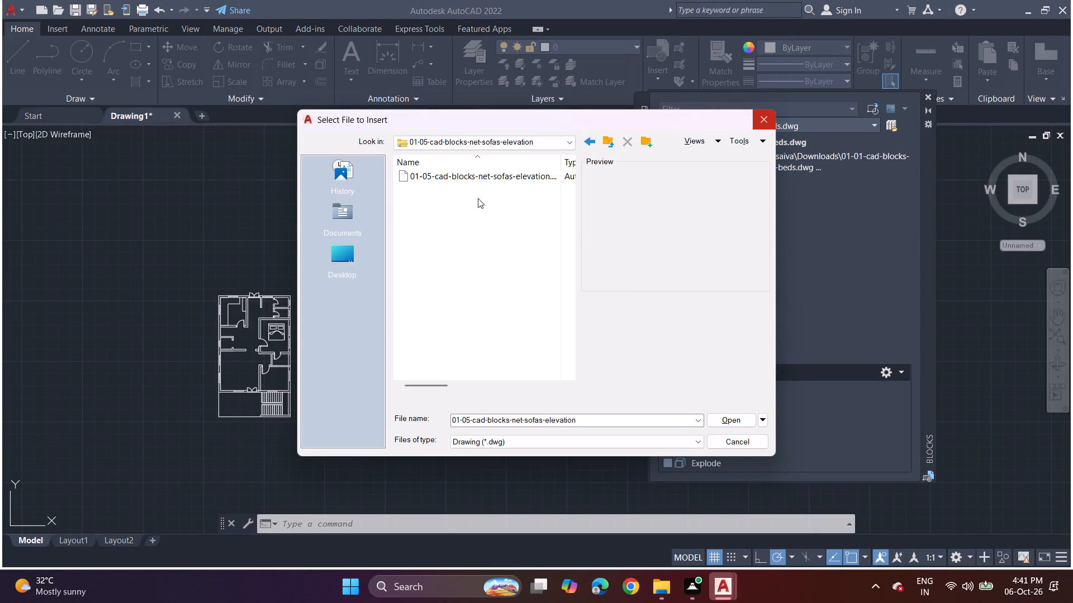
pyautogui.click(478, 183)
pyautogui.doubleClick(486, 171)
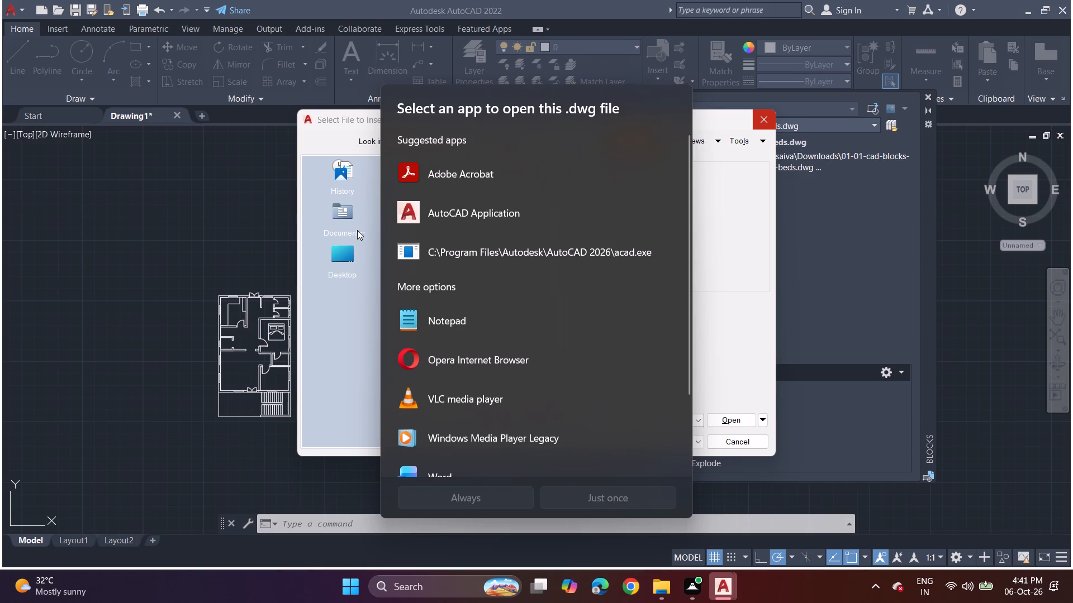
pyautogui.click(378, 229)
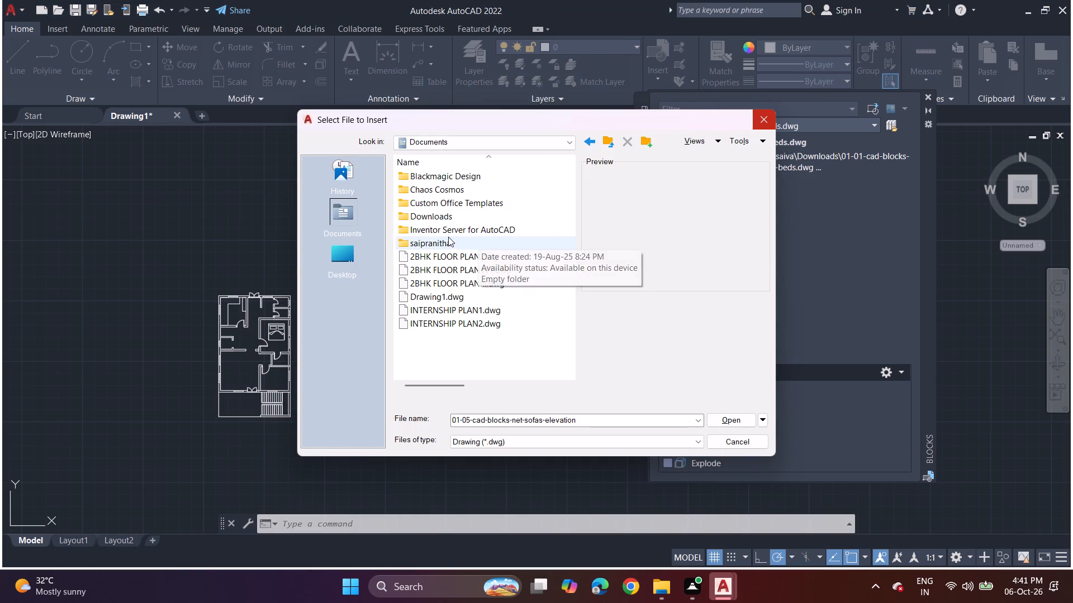
# Choose 01-01-cad-blocks-net-beds.dwg from its folder in Downloads as the drawing file to insert.
pyautogui.click(341, 252)
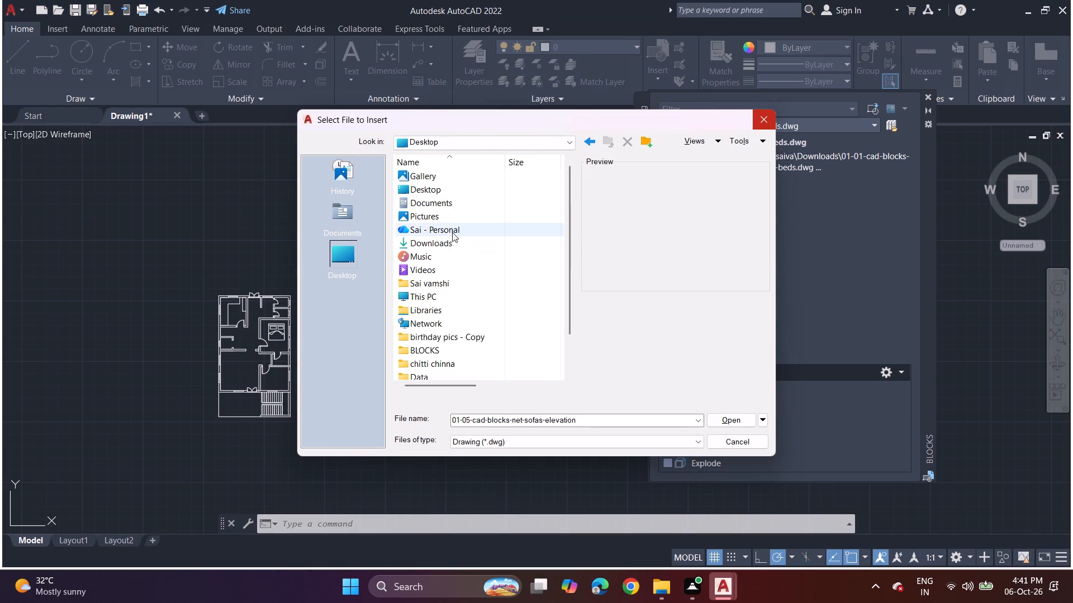
pyautogui.doubleClick(449, 243)
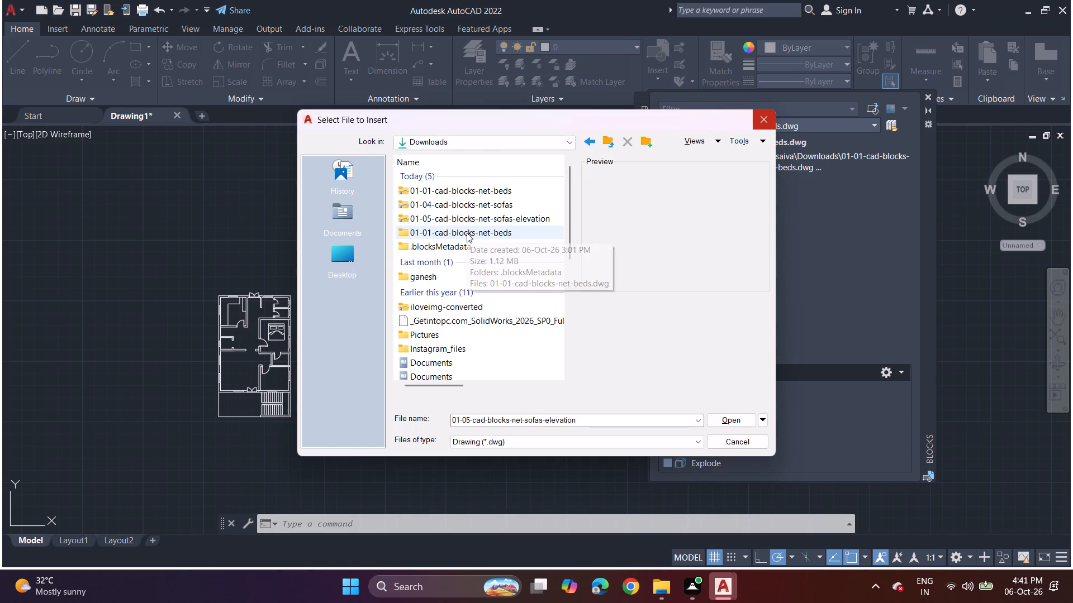
pyautogui.click(467, 233)
pyautogui.click(467, 233)
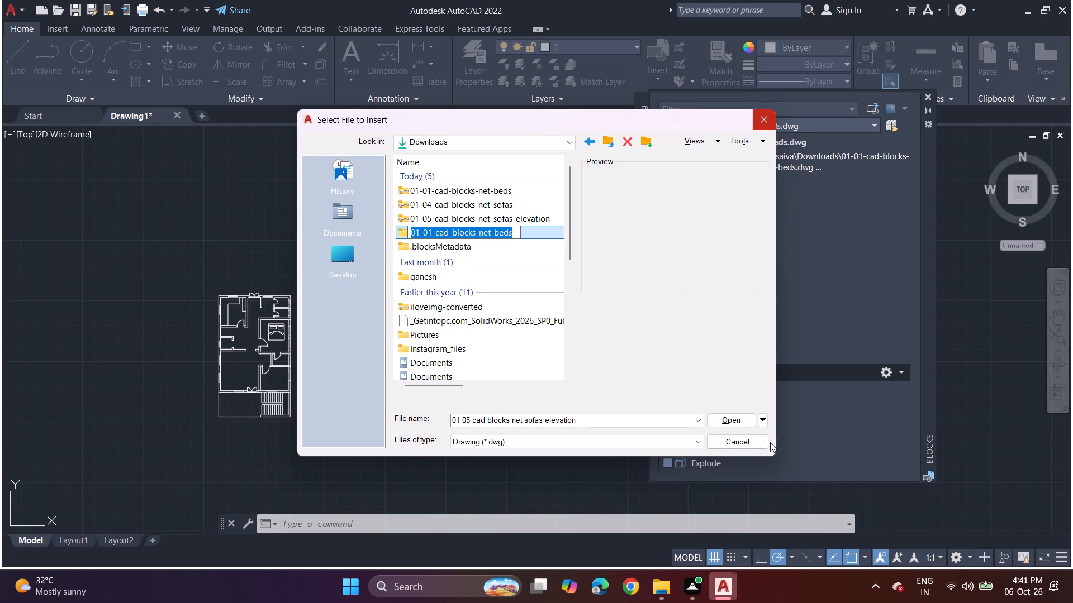
pyautogui.click(718, 422)
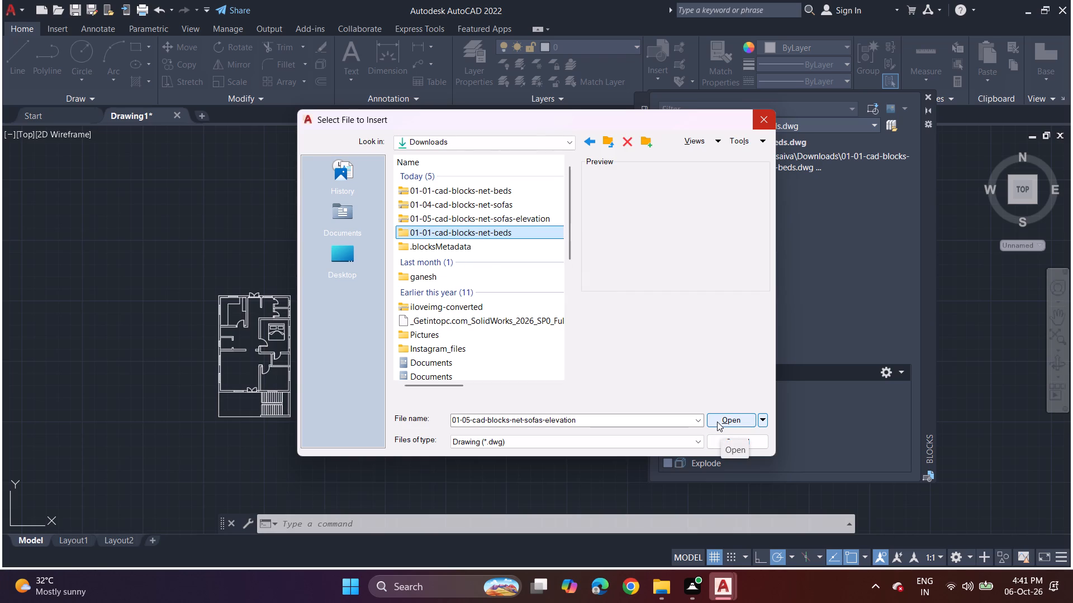
pyautogui.click(717, 422)
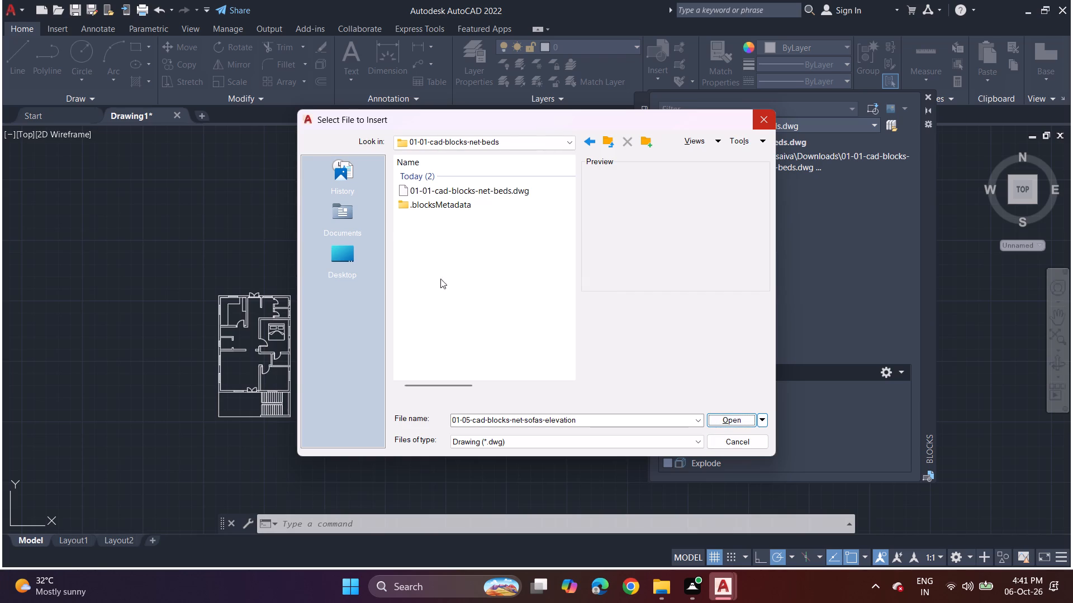
pyautogui.click(481, 185)
pyautogui.click(727, 420)
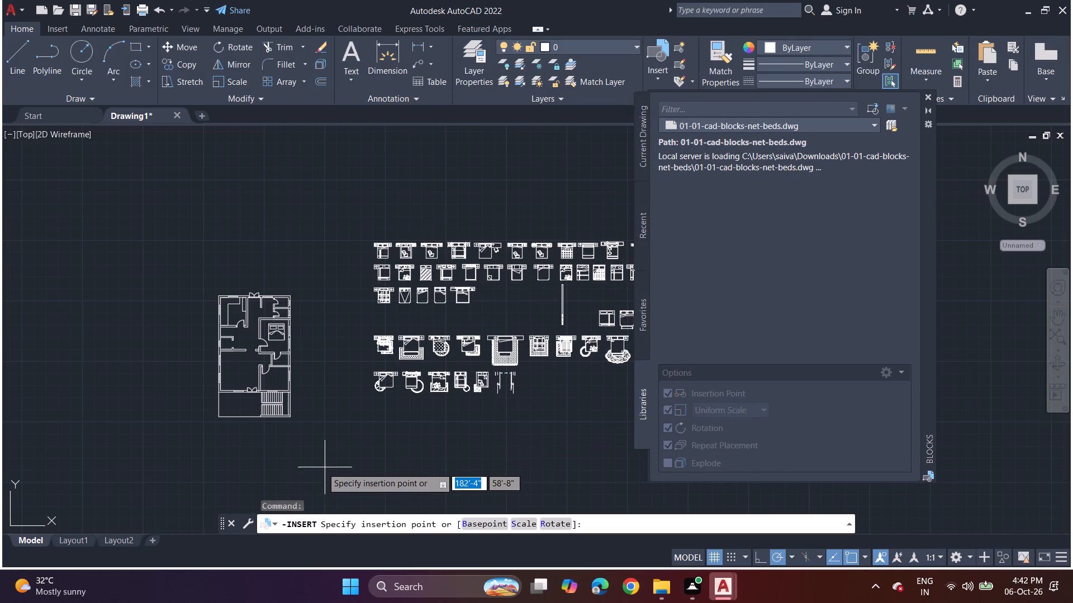
# Place the beds drawing just below the house plan, picking its insertion point, scale and rotation freehand.
pyautogui.click(321, 467)
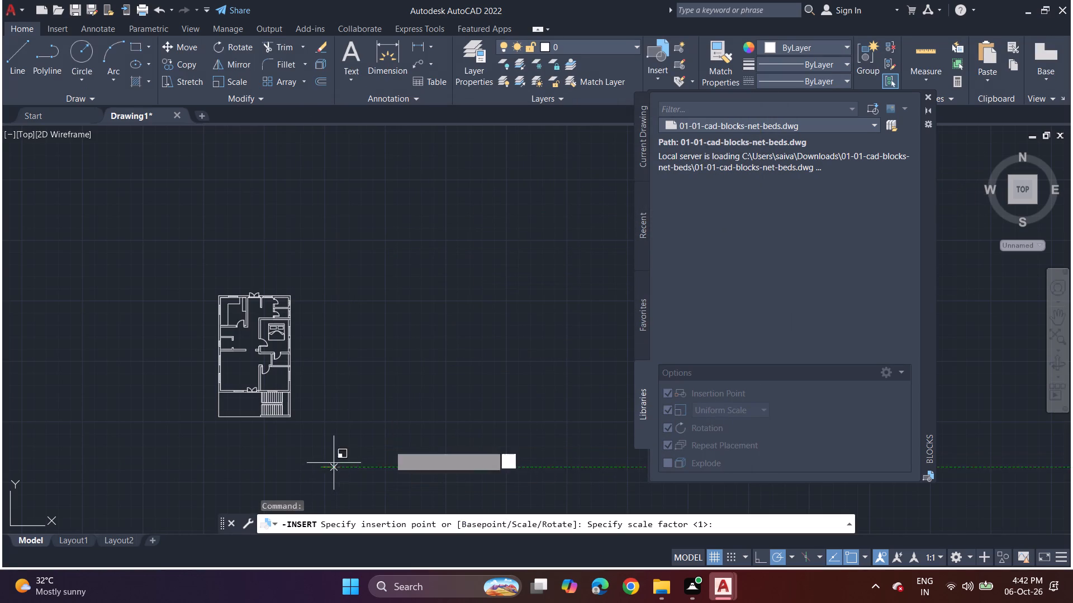
pyautogui.scroll(-3, 395, 437)
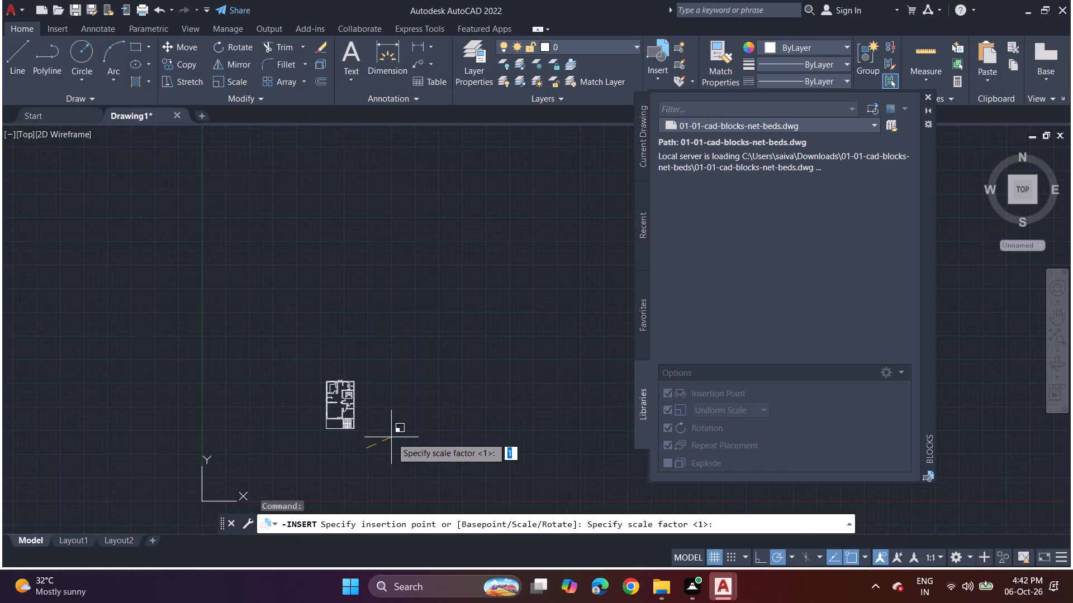
pyautogui.scroll(8, 391, 437)
pyautogui.scroll(-8, 391, 437)
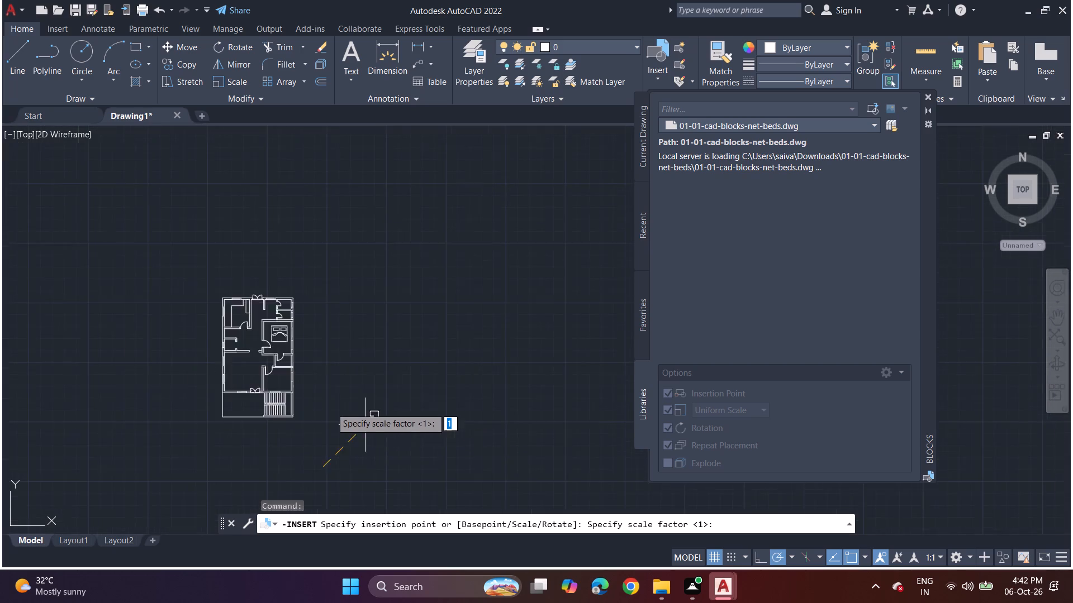
pyautogui.scroll(-3, 329, 406)
pyautogui.scroll(5, 324, 402)
pyautogui.doubleClick(431, 351)
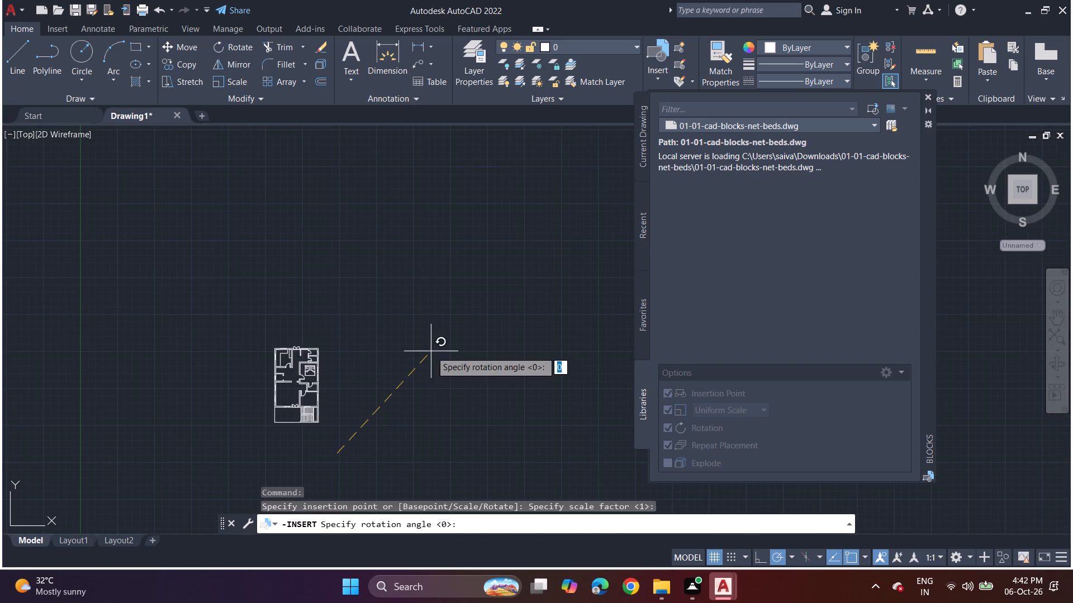
pyautogui.moveTo(462, 381); pyautogui.dragTo(474, 430)
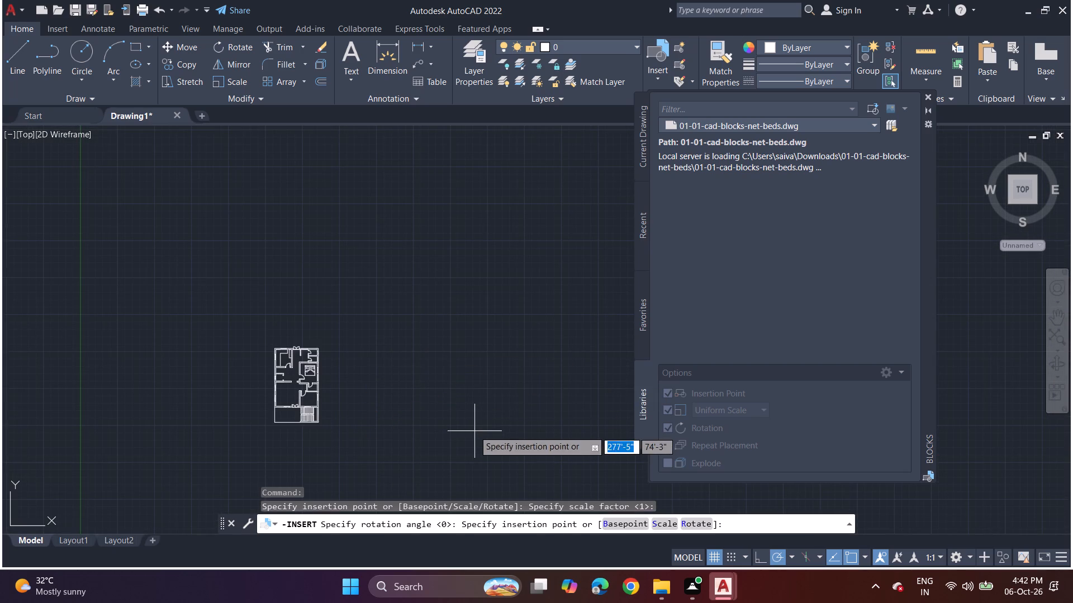
pyautogui.moveTo(474, 430); pyautogui.dragTo(445, 377)
pyautogui.click(445, 377)
pyautogui.scroll(2, 393, 404)
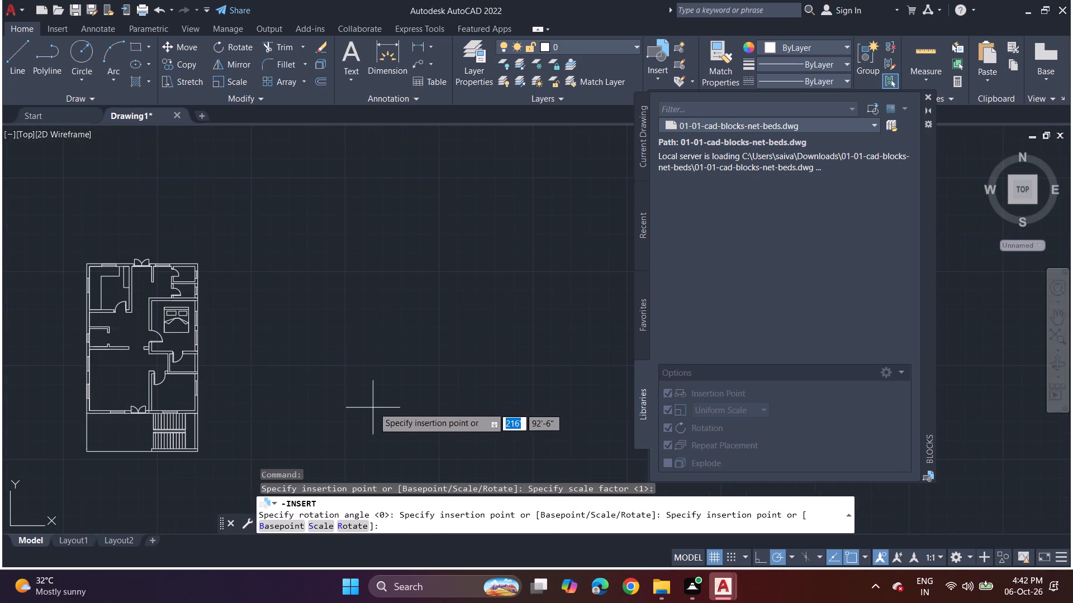
pyautogui.scroll(3, 436, 394)
pyautogui.scroll(-6, 455, 386)
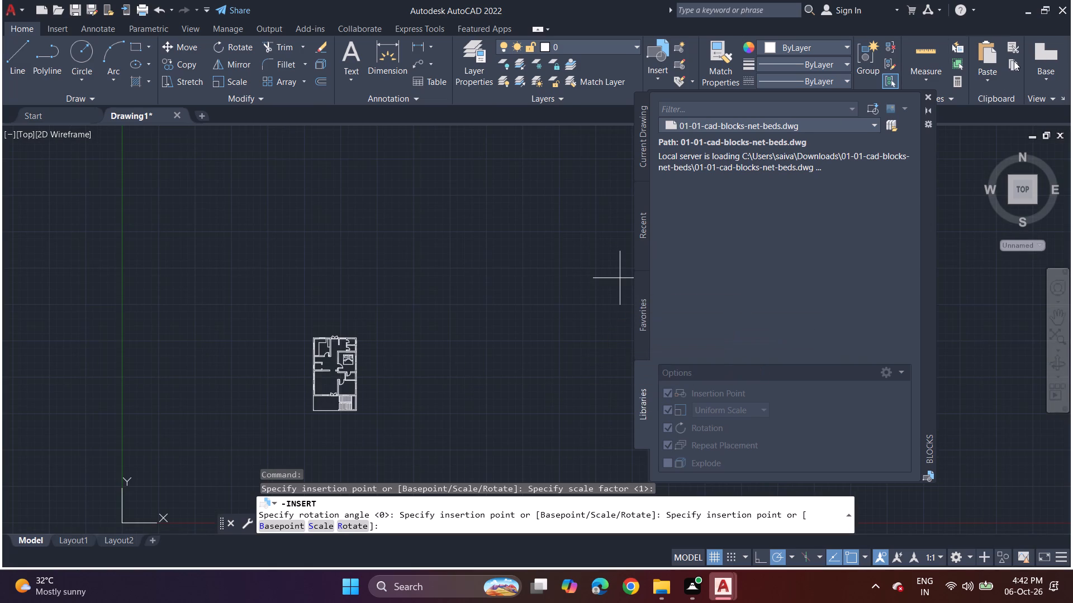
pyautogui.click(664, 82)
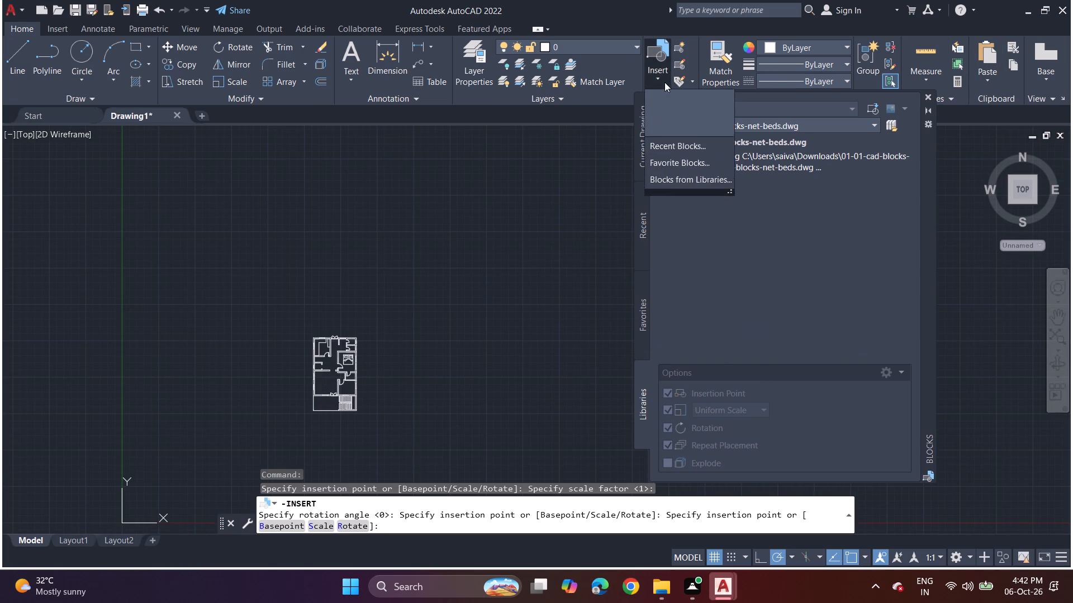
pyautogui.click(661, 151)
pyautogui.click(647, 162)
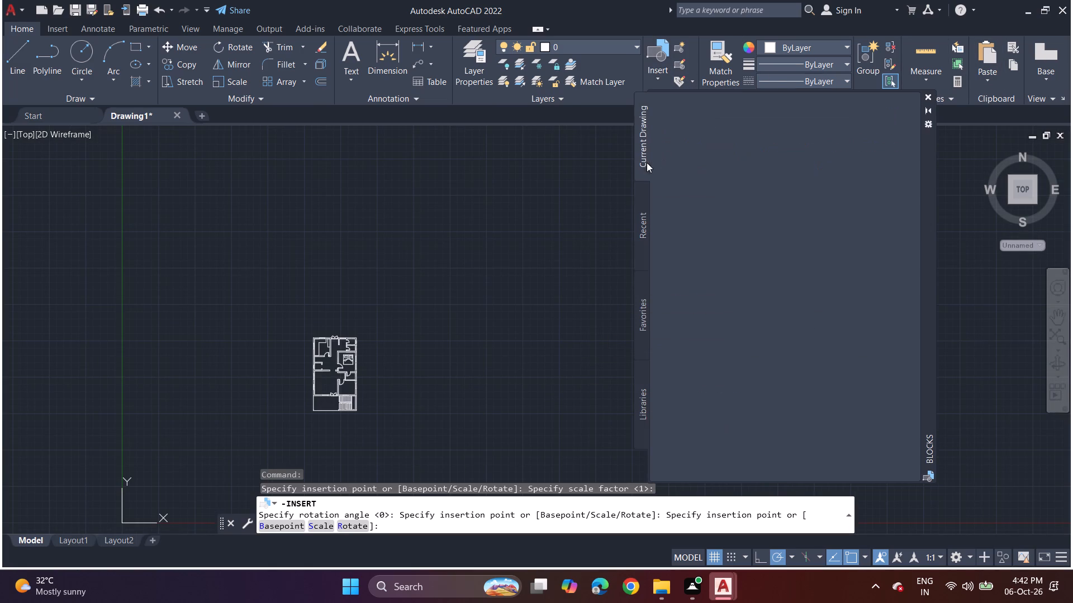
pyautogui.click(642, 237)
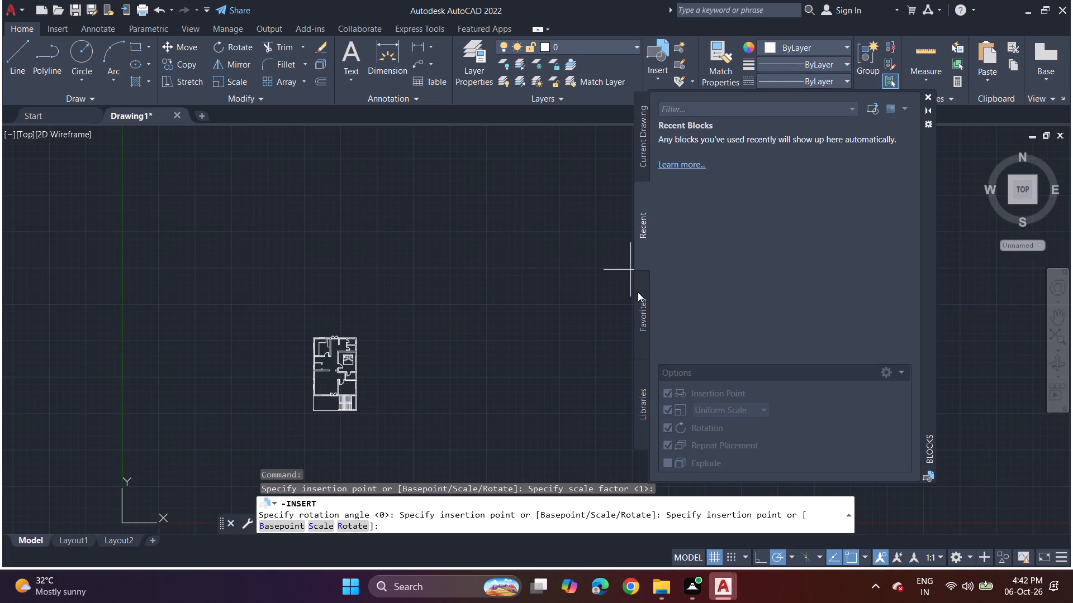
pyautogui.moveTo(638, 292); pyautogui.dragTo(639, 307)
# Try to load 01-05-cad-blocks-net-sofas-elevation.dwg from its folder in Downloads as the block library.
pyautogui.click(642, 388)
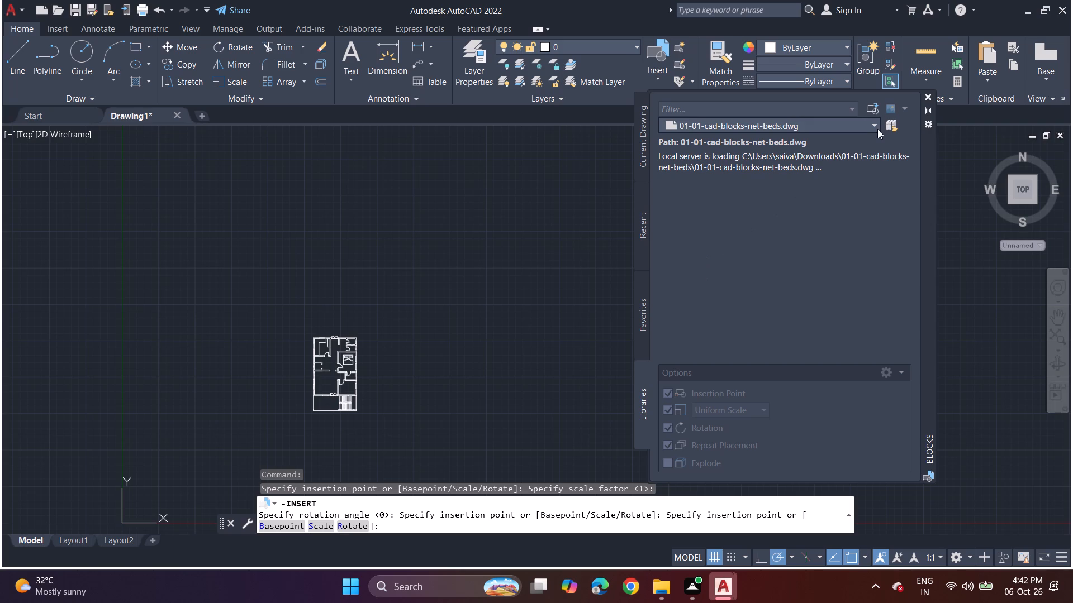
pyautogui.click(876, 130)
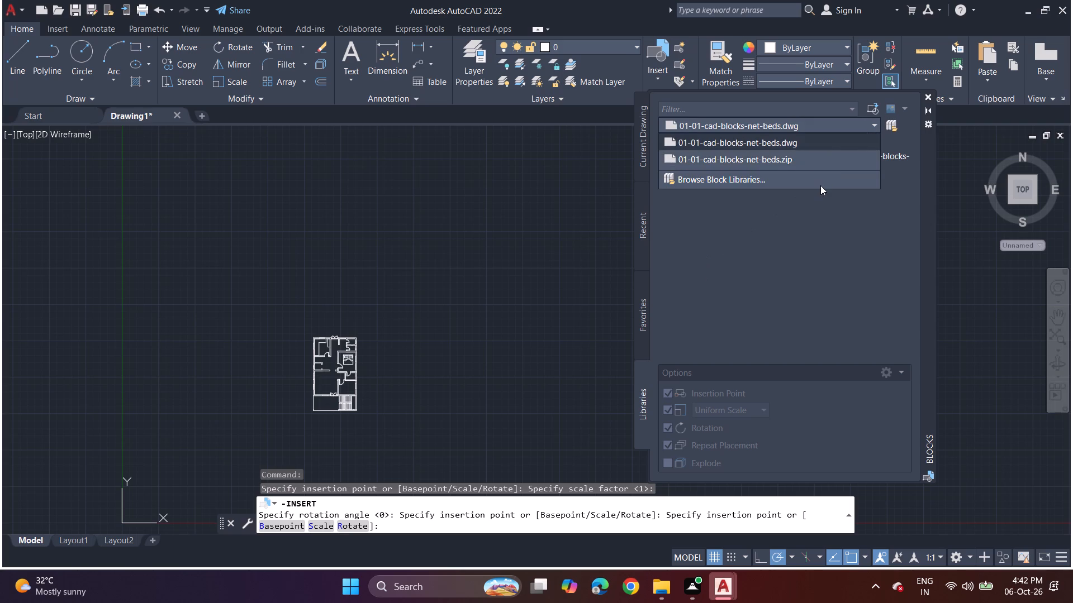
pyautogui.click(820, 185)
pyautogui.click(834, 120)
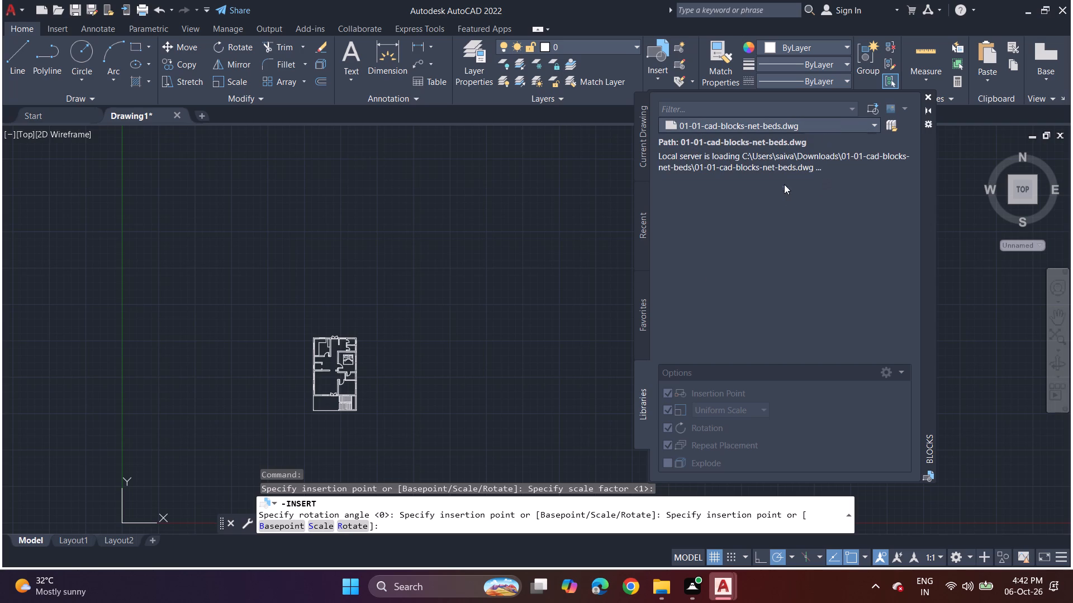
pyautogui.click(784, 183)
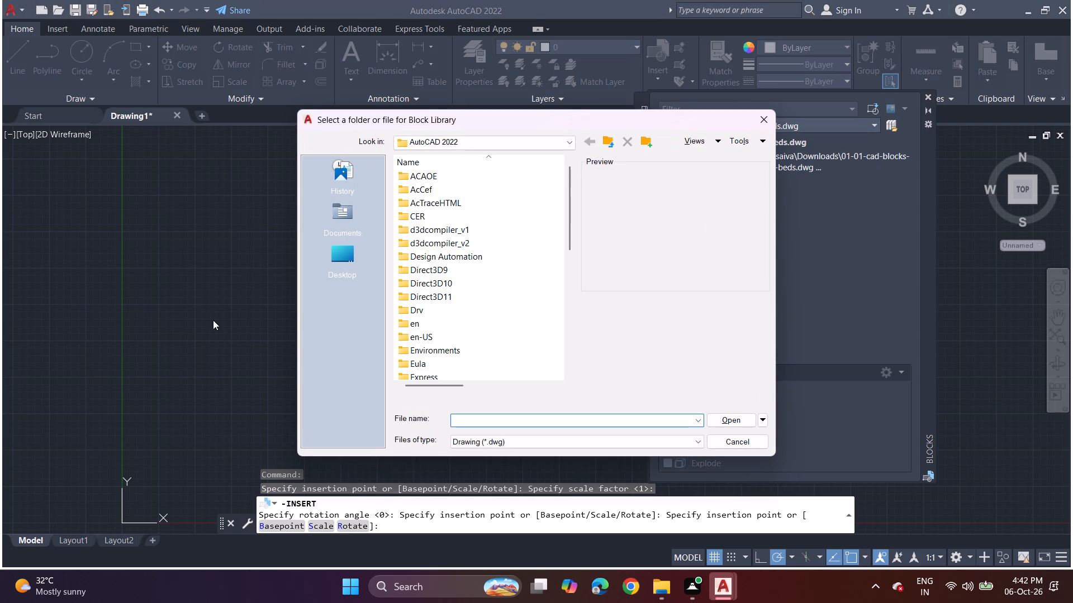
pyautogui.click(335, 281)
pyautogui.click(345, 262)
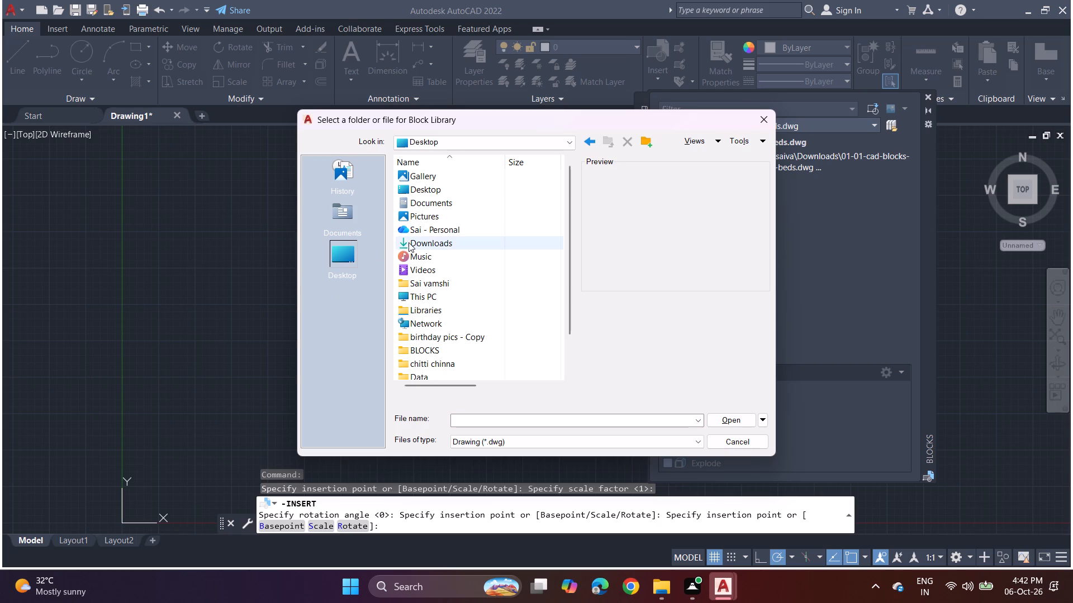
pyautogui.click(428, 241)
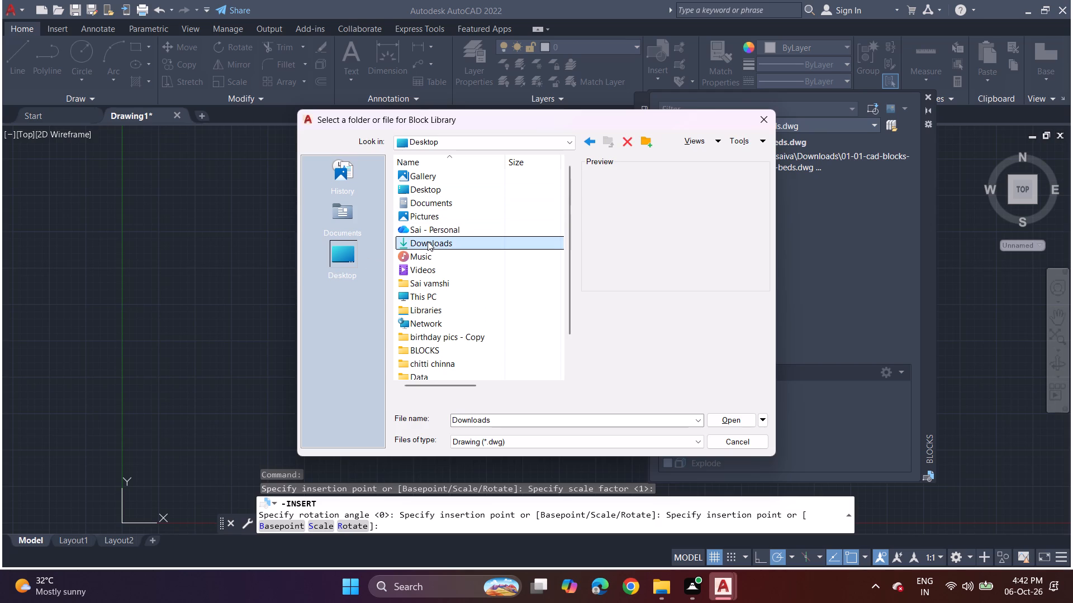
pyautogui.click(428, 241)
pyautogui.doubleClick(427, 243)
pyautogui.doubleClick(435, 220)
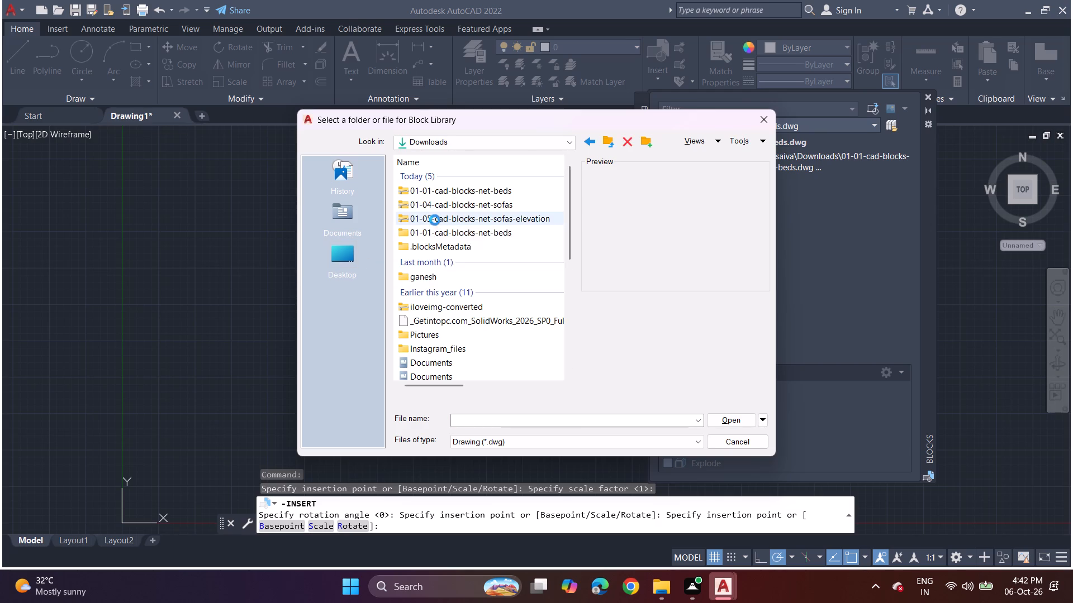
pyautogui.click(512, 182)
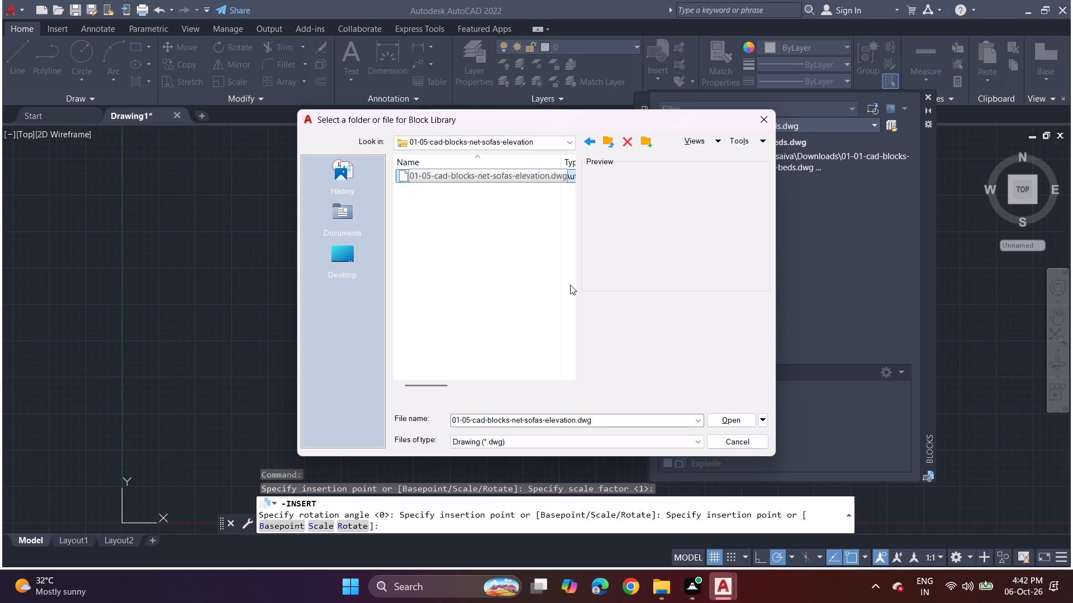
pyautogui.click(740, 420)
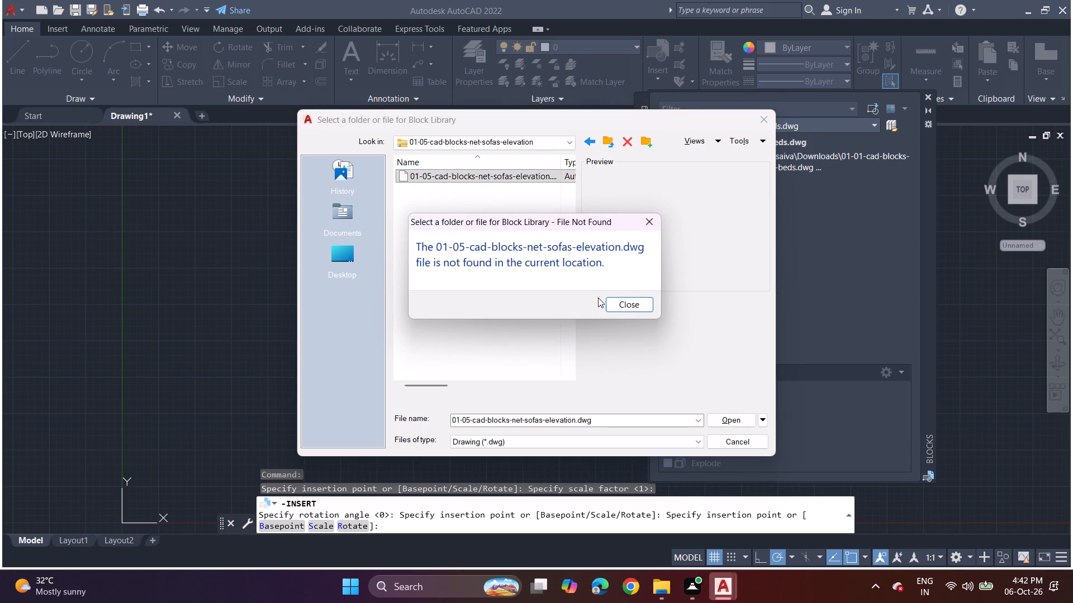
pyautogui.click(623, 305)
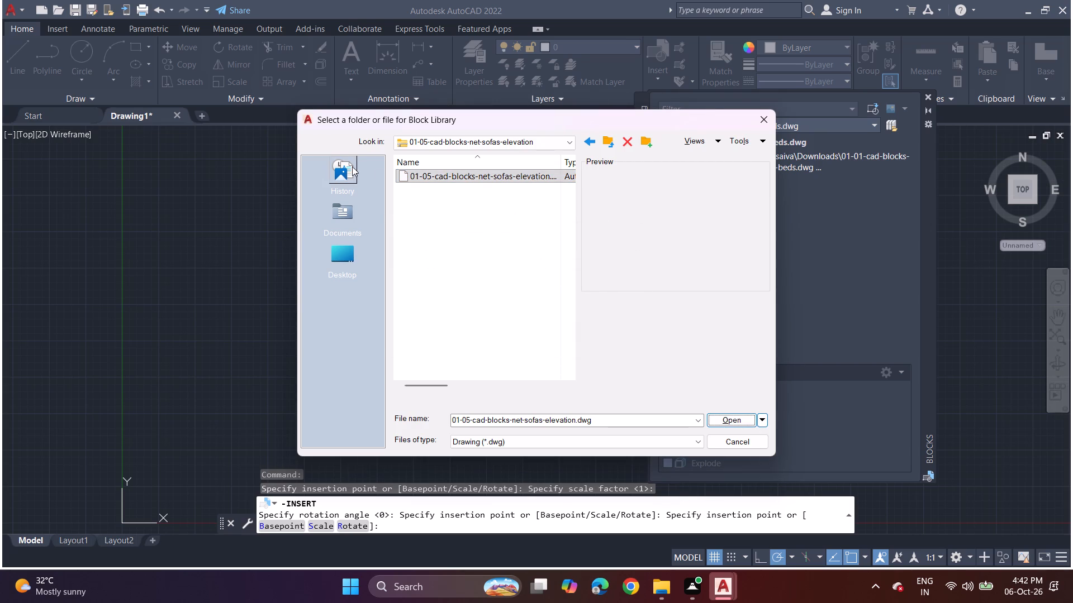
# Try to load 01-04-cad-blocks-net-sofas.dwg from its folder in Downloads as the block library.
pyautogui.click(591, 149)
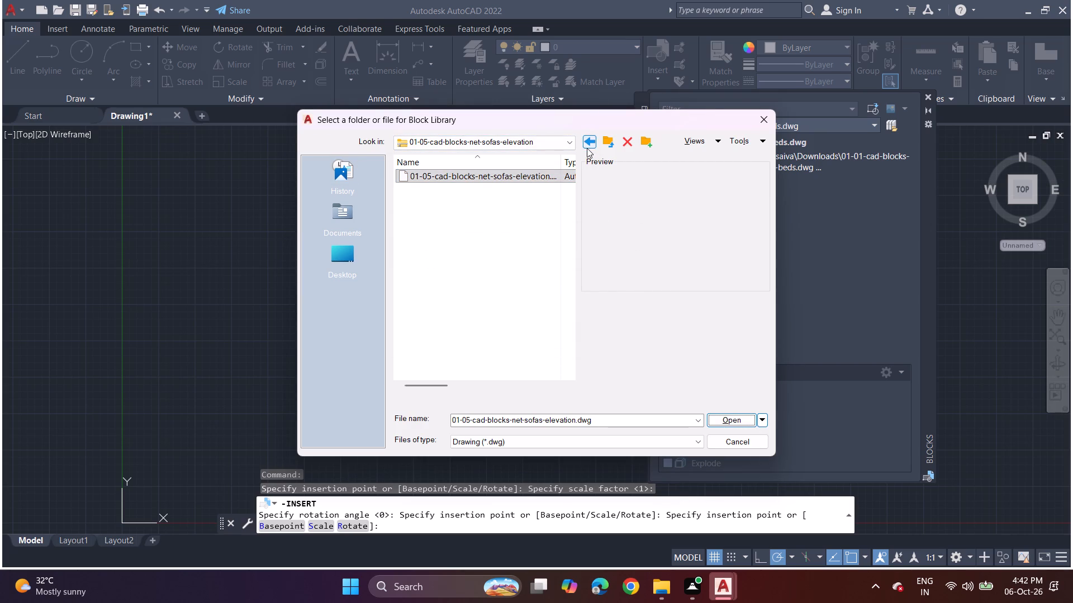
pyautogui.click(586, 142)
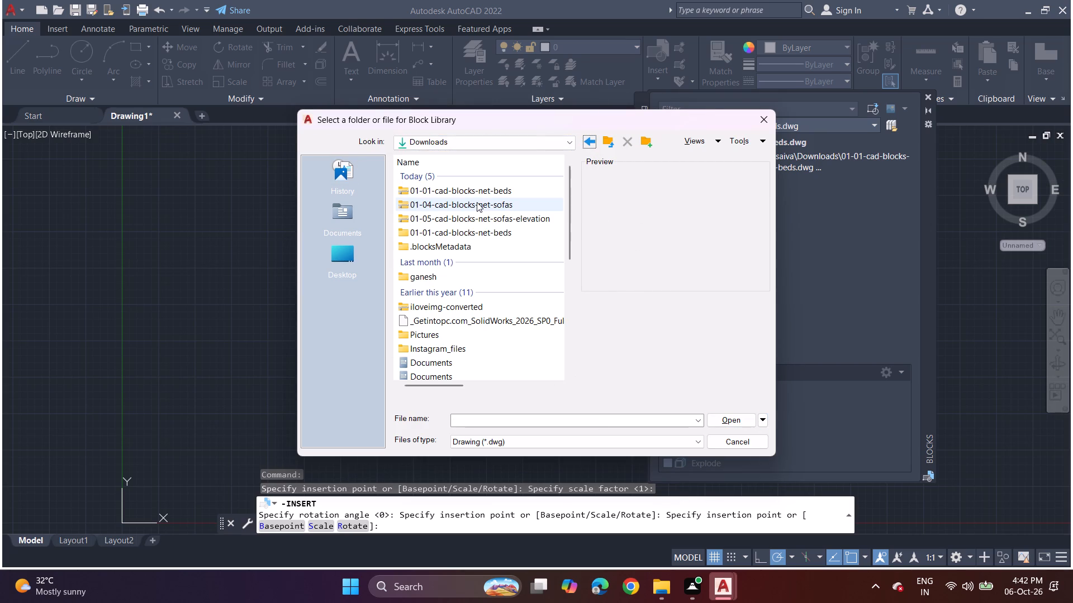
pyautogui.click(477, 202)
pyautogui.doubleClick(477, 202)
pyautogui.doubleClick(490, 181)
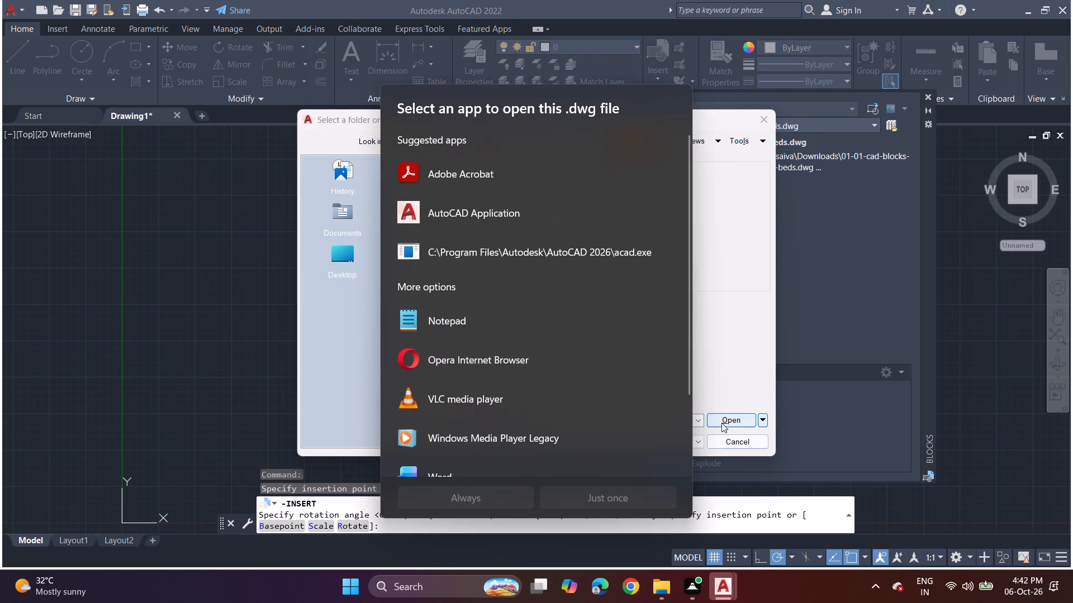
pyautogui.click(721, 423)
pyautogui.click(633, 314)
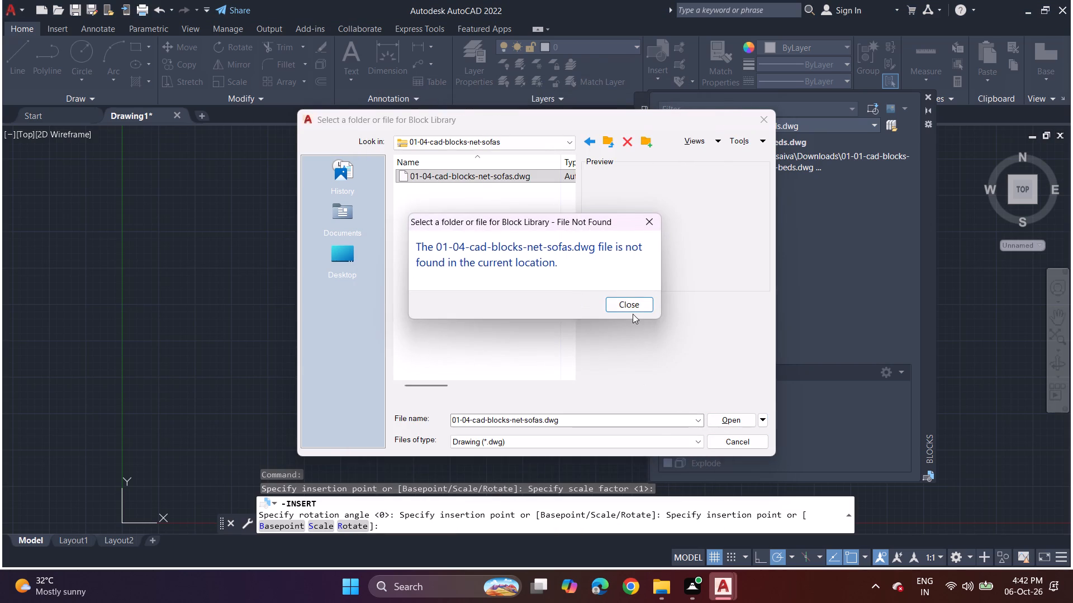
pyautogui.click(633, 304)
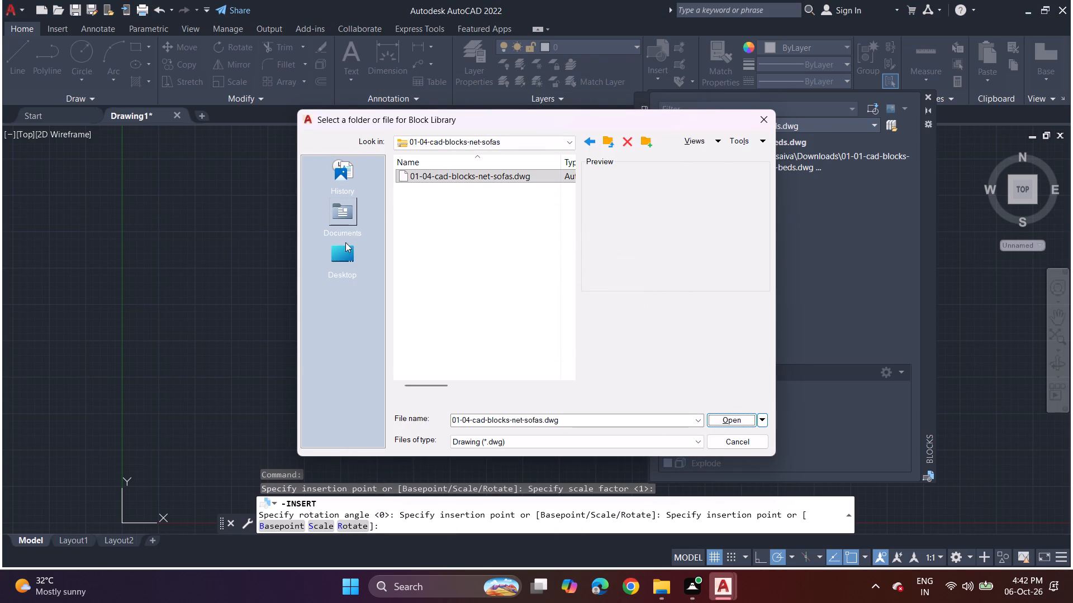
# Load the extracted 01-01-cad-blocks-net-beds folder from Downloads as the block library.
pyautogui.click(343, 249)
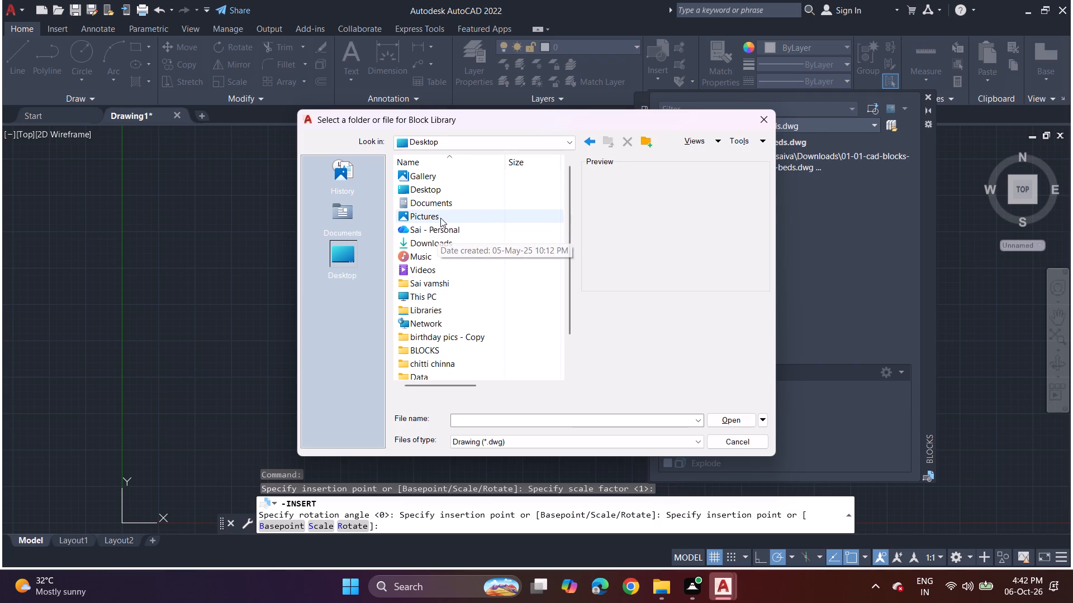
pyautogui.click(436, 241)
pyautogui.click(436, 241)
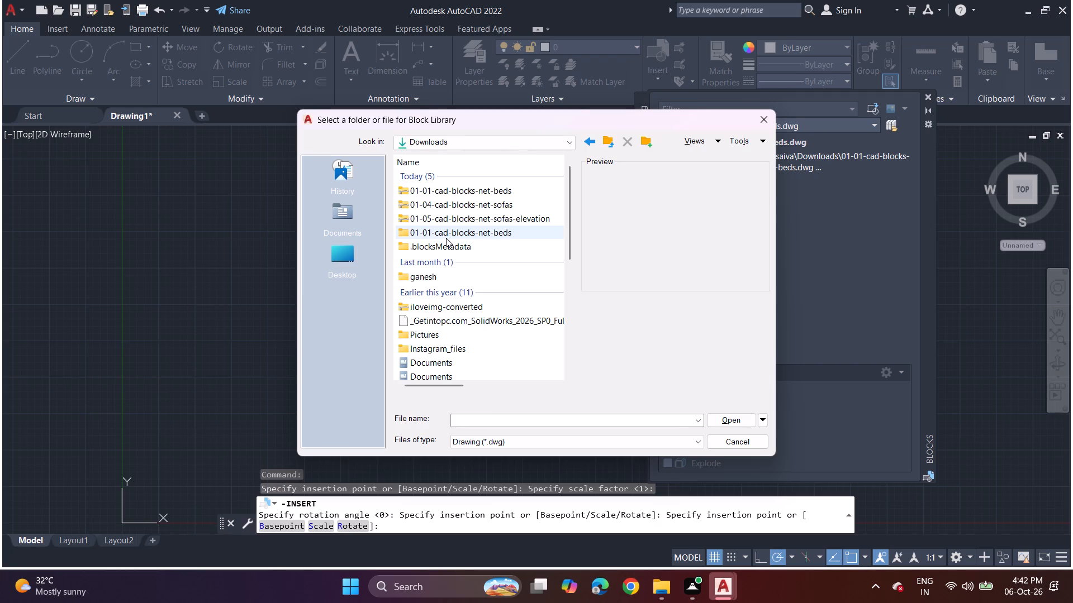
pyautogui.click(446, 238)
pyautogui.doubleClick(446, 238)
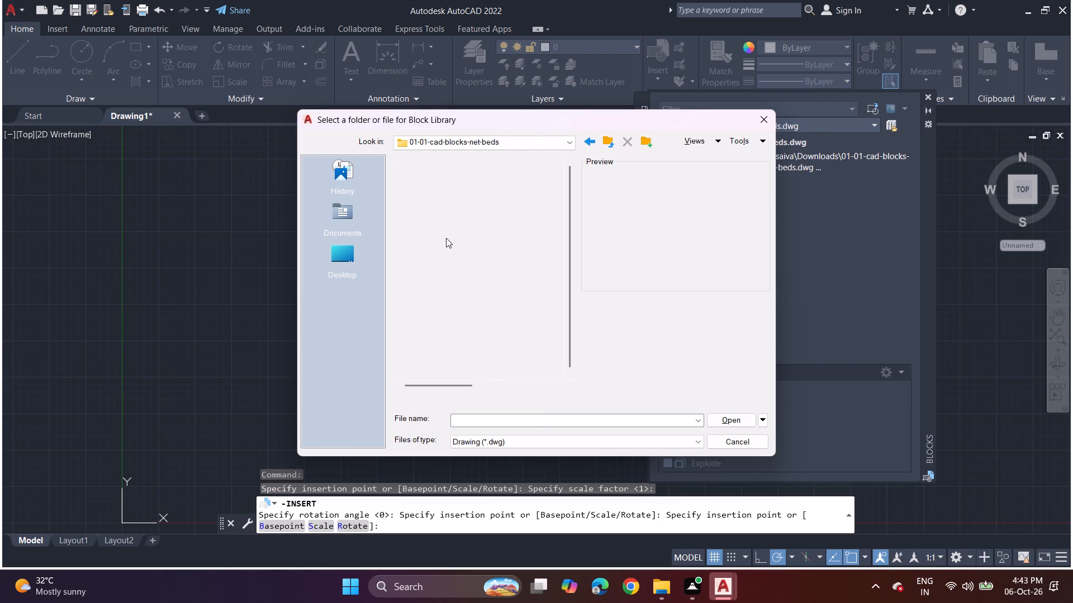
pyautogui.click(727, 419)
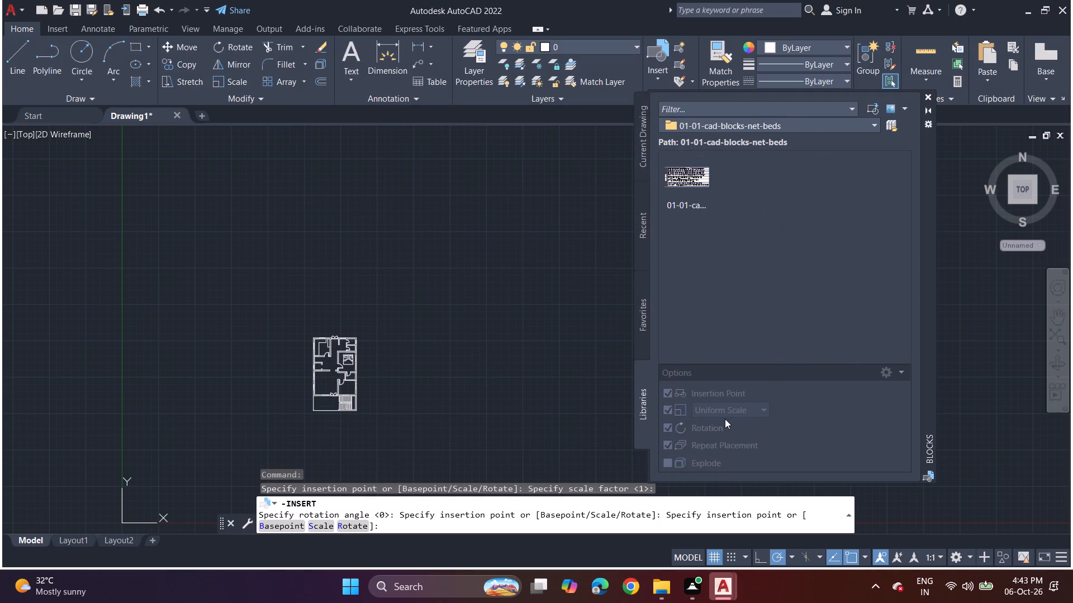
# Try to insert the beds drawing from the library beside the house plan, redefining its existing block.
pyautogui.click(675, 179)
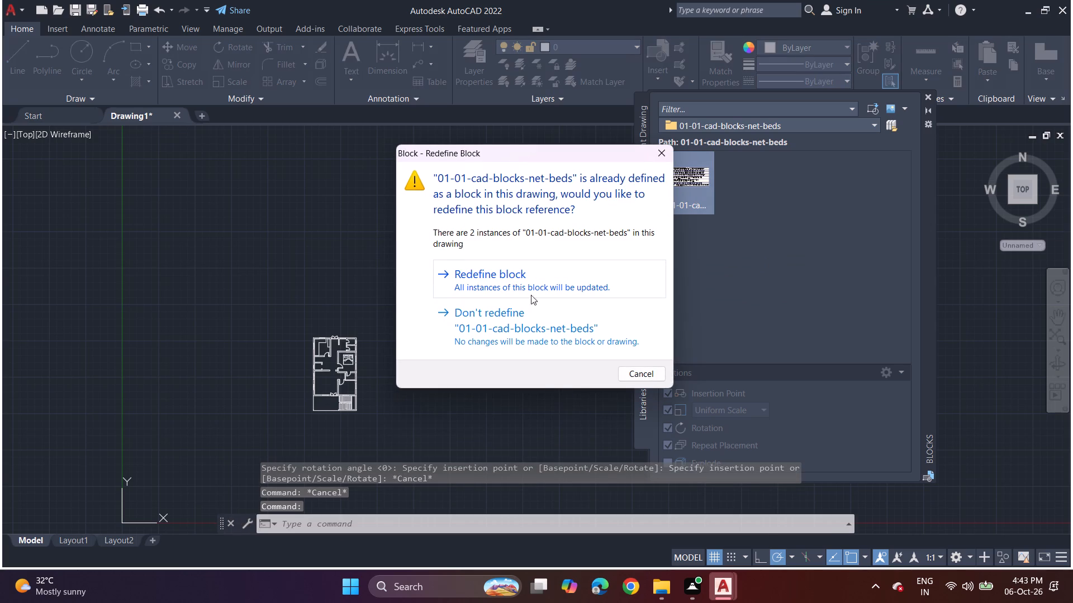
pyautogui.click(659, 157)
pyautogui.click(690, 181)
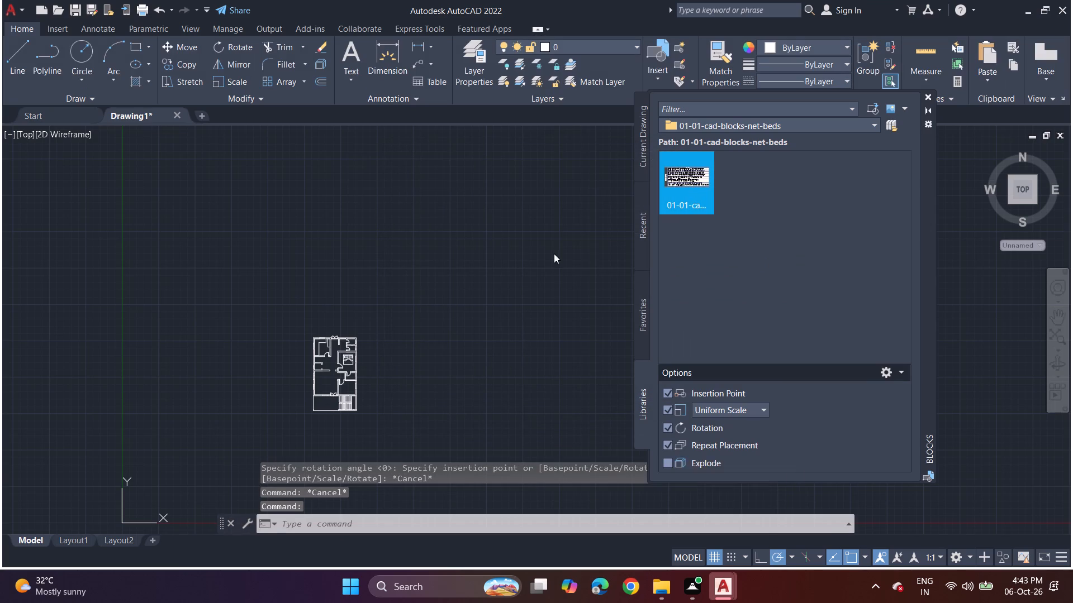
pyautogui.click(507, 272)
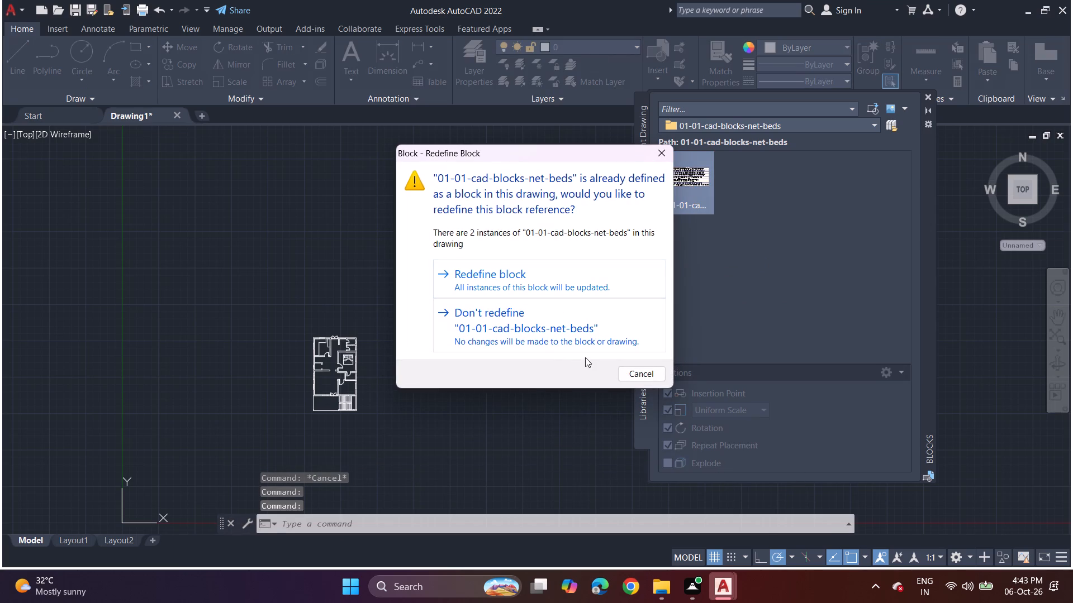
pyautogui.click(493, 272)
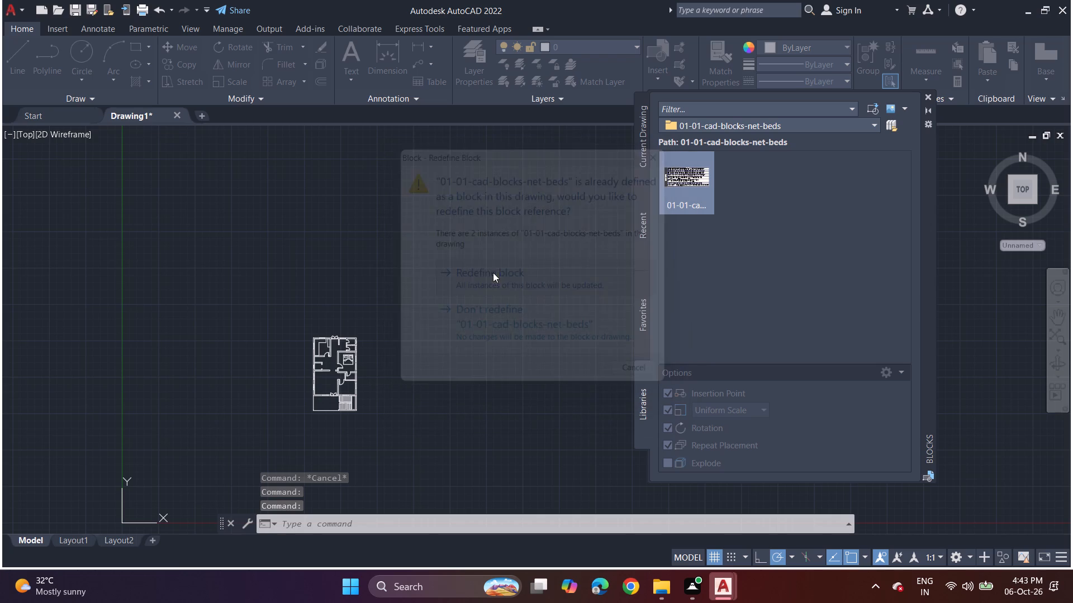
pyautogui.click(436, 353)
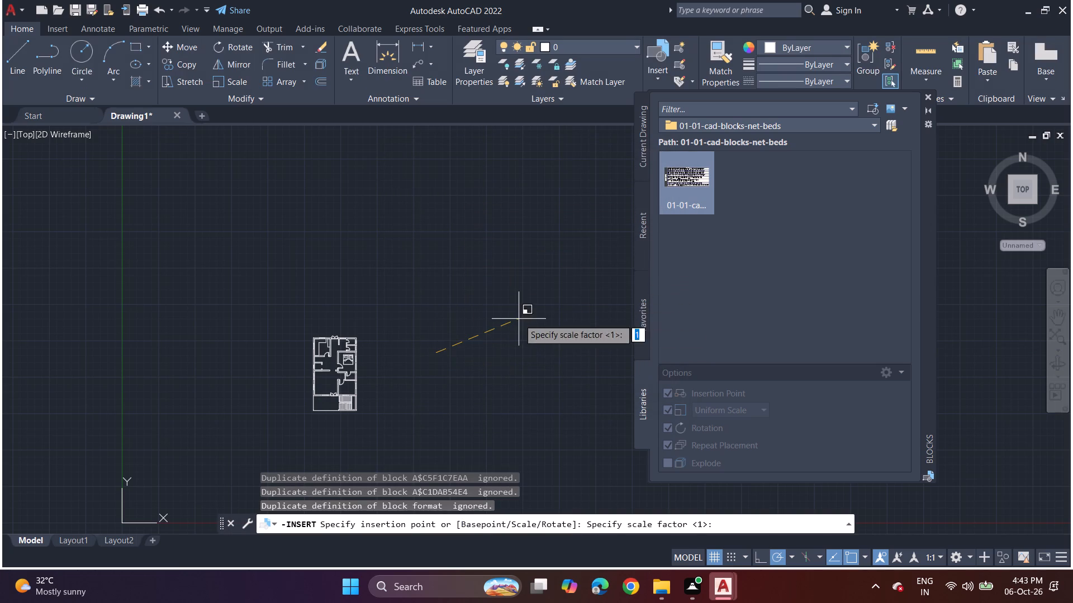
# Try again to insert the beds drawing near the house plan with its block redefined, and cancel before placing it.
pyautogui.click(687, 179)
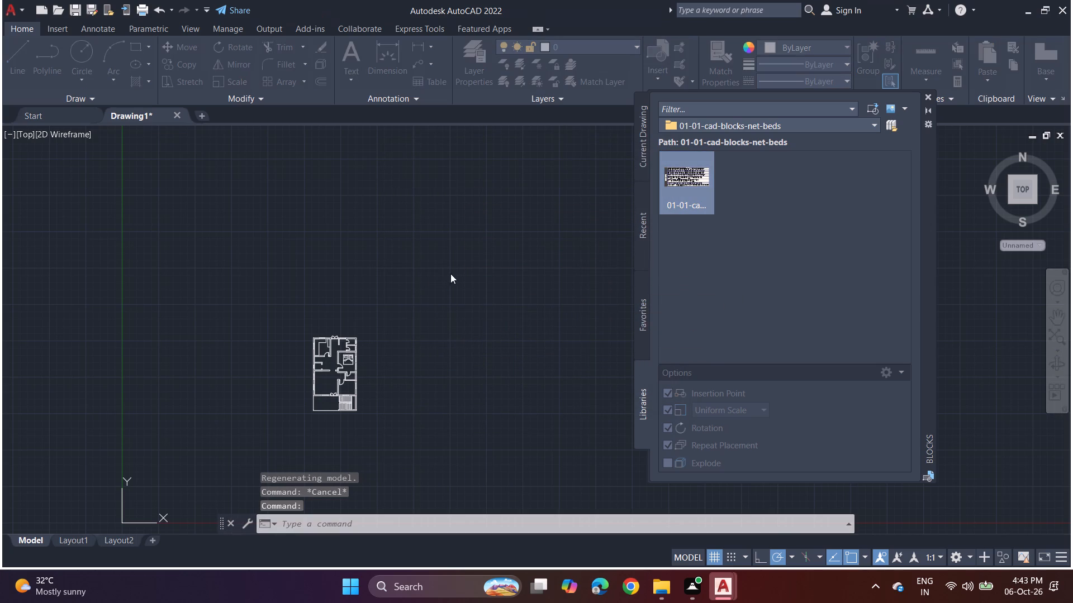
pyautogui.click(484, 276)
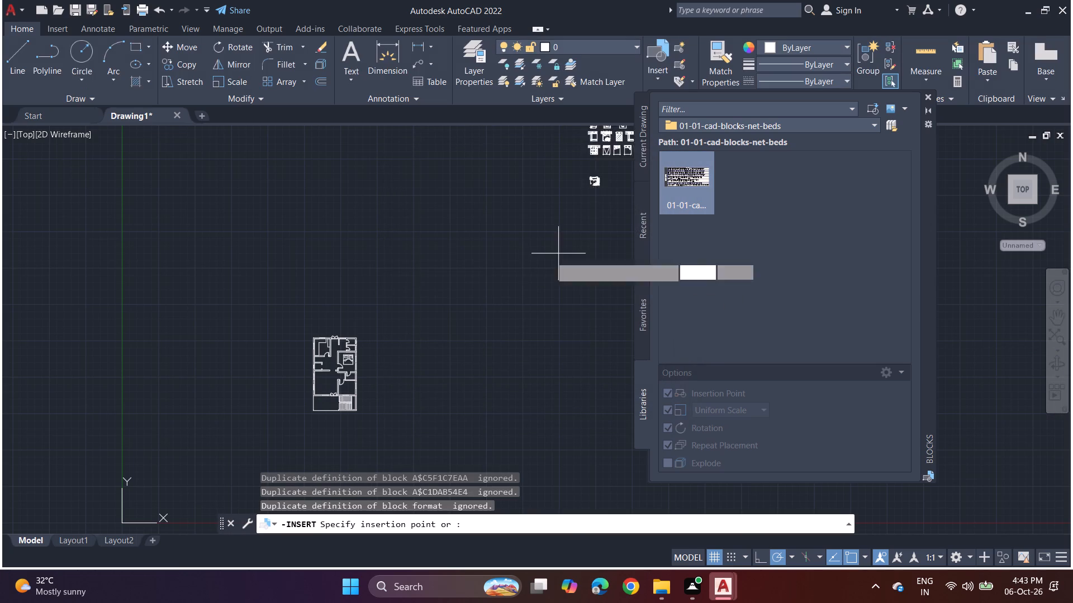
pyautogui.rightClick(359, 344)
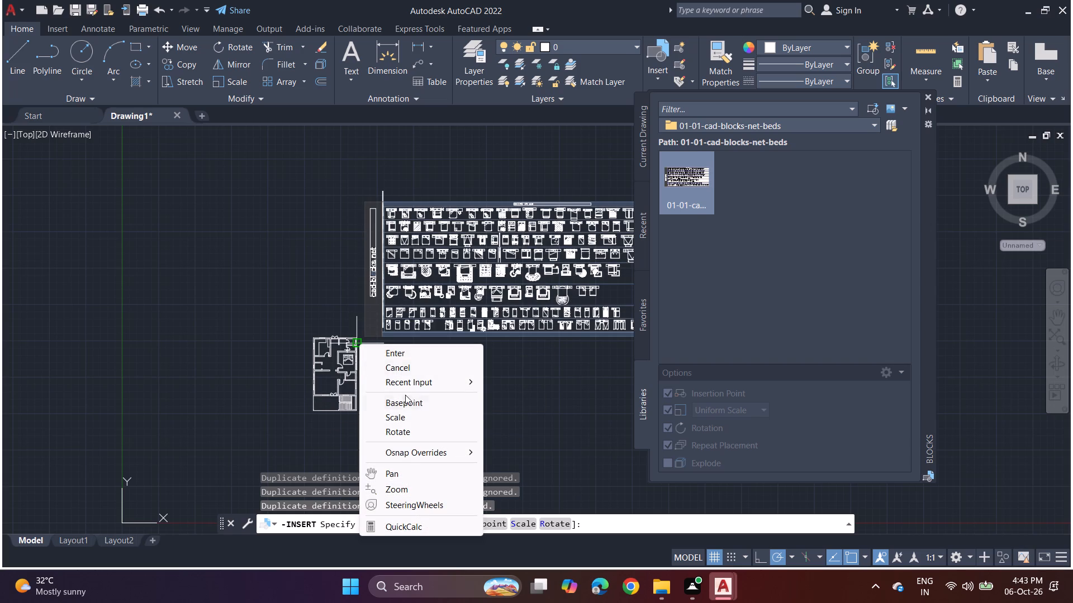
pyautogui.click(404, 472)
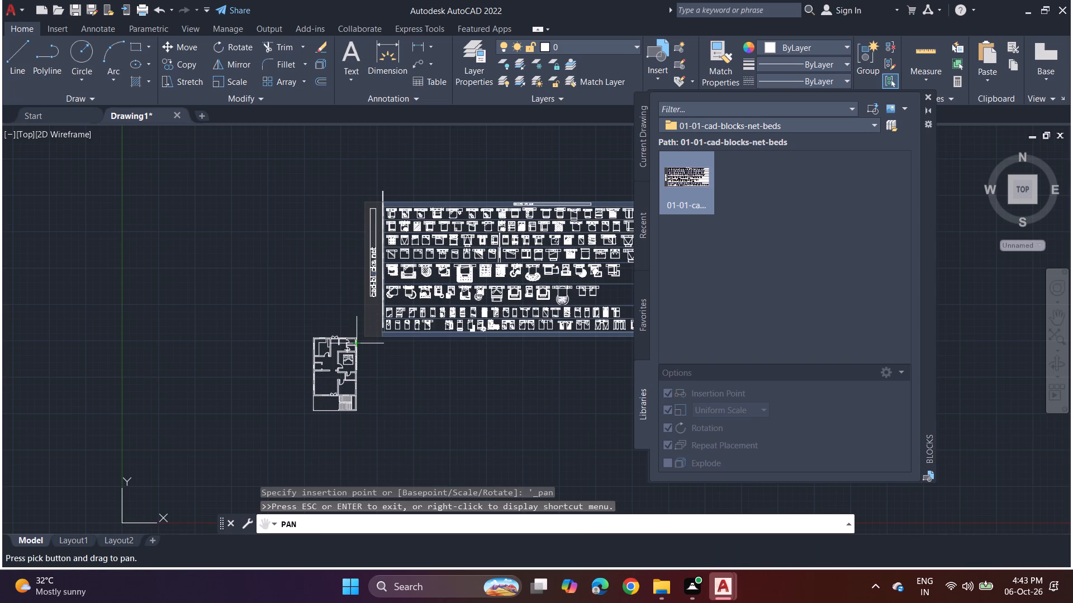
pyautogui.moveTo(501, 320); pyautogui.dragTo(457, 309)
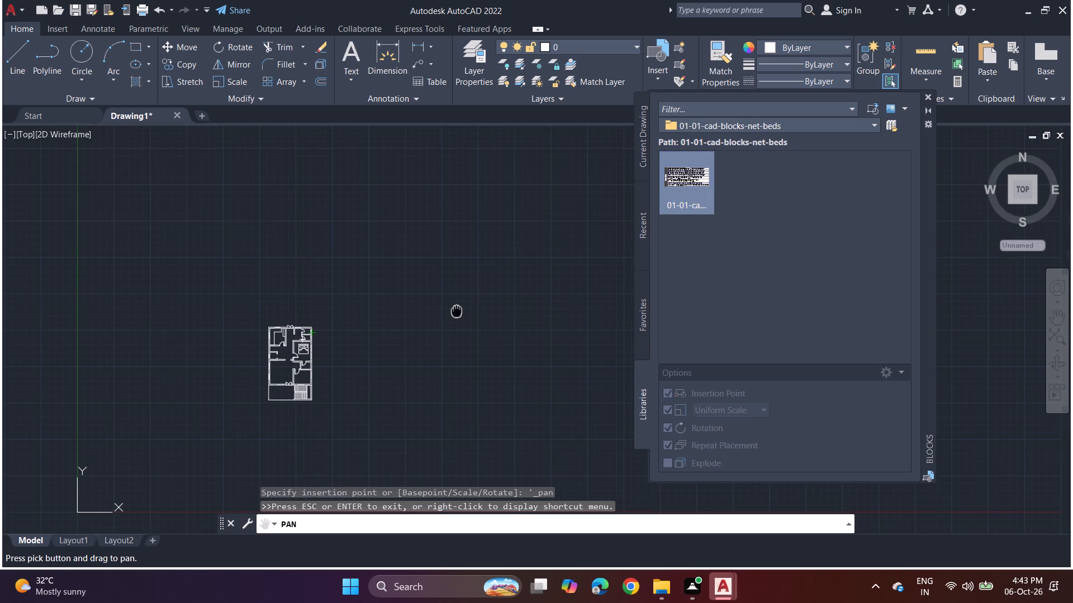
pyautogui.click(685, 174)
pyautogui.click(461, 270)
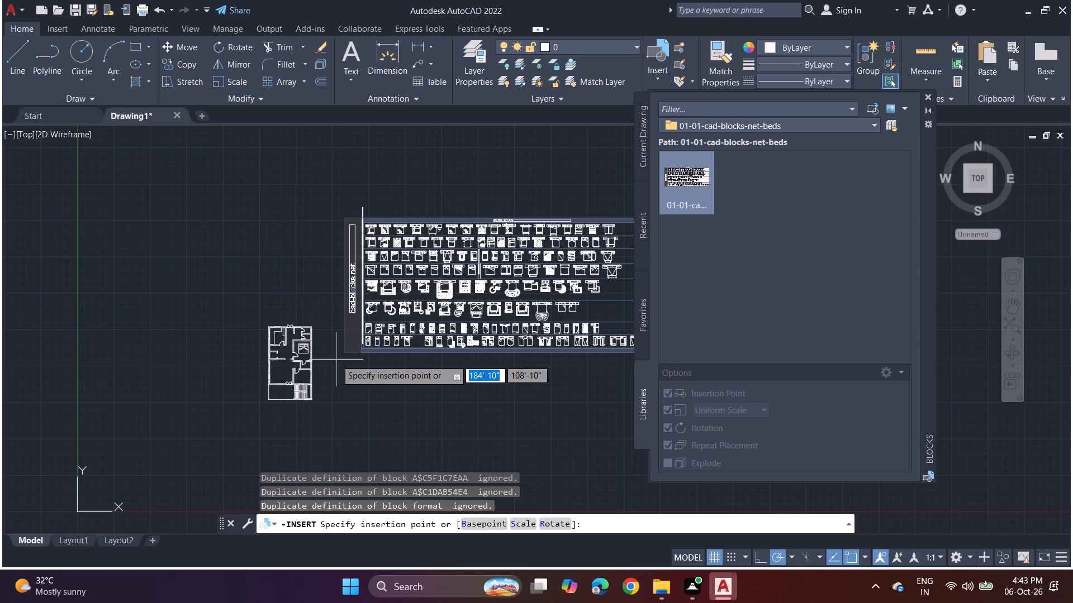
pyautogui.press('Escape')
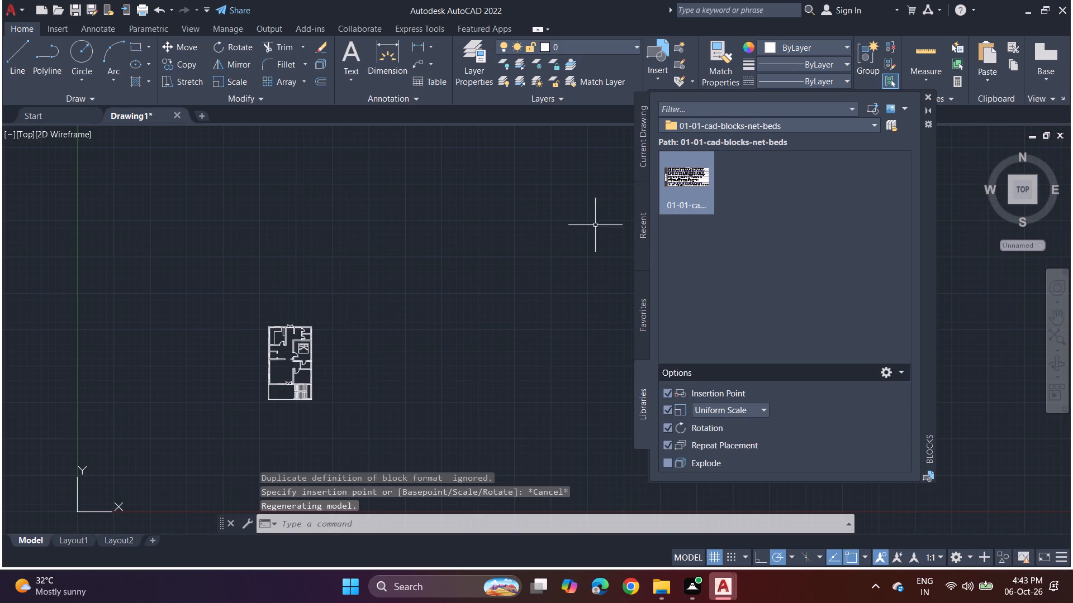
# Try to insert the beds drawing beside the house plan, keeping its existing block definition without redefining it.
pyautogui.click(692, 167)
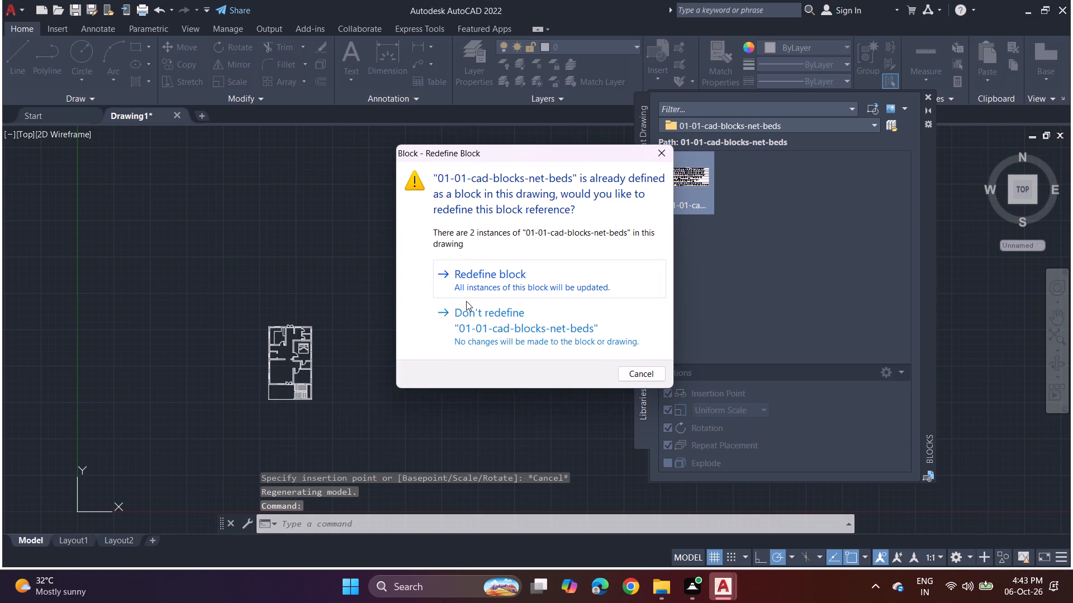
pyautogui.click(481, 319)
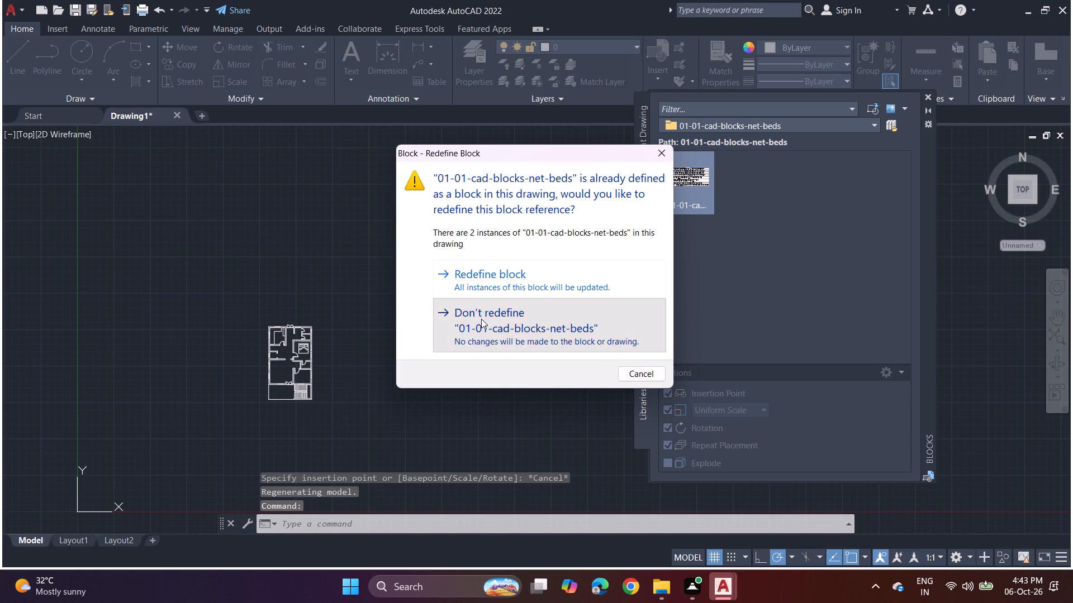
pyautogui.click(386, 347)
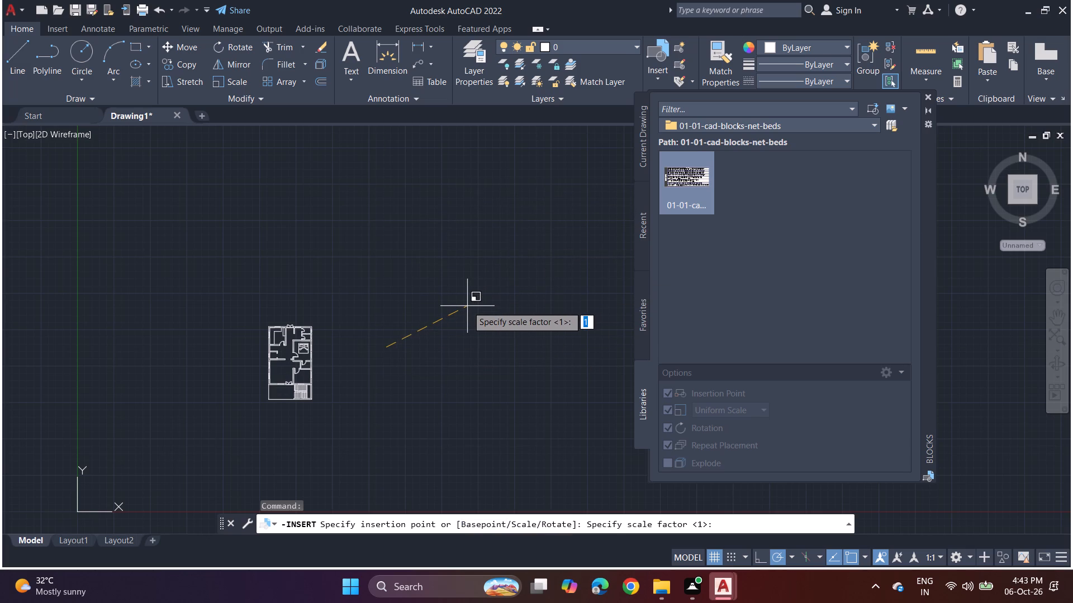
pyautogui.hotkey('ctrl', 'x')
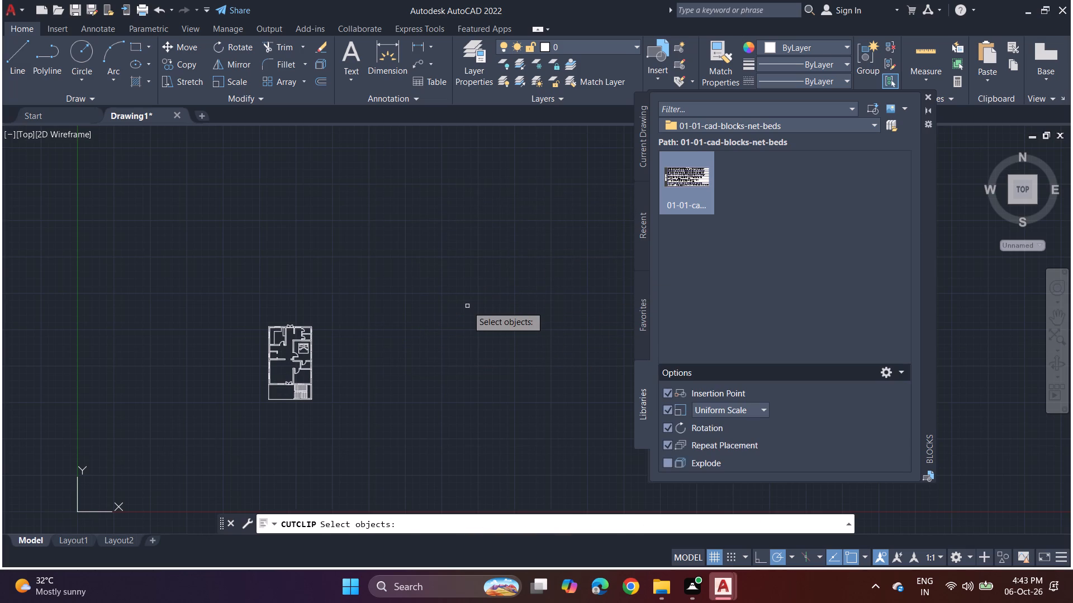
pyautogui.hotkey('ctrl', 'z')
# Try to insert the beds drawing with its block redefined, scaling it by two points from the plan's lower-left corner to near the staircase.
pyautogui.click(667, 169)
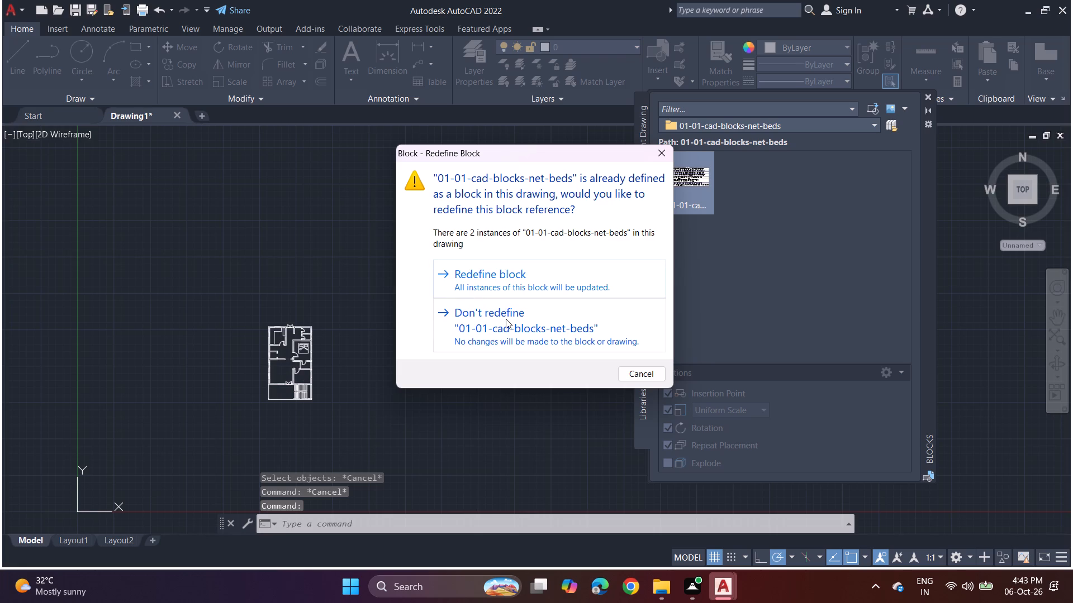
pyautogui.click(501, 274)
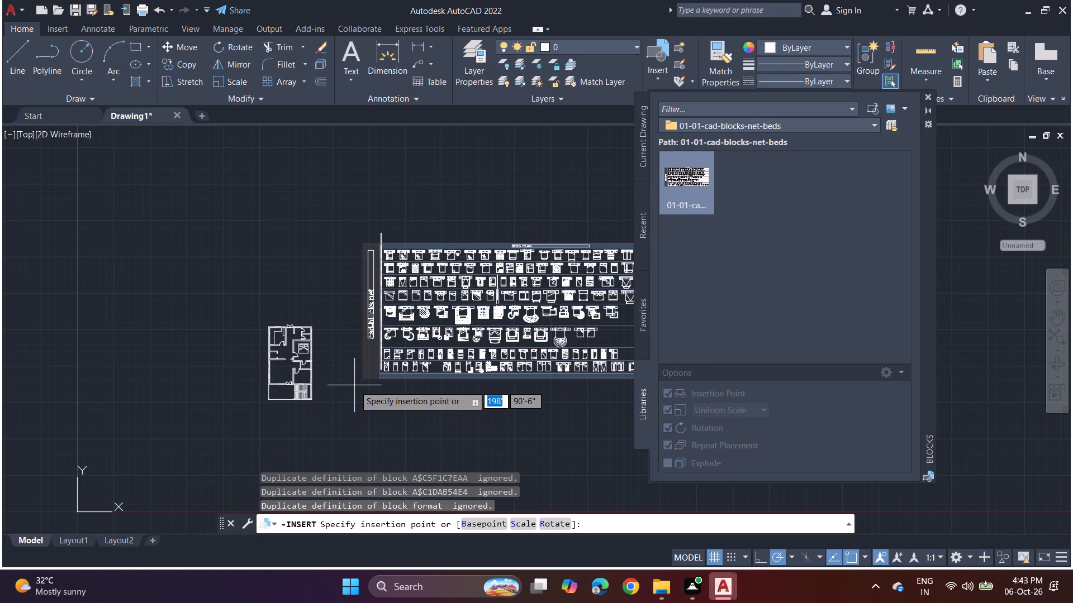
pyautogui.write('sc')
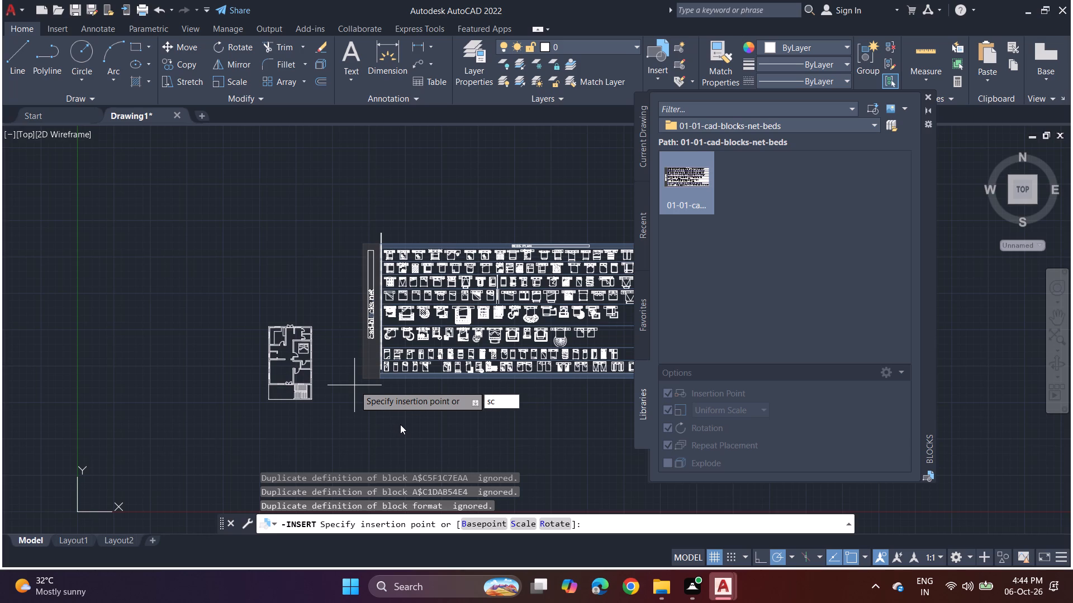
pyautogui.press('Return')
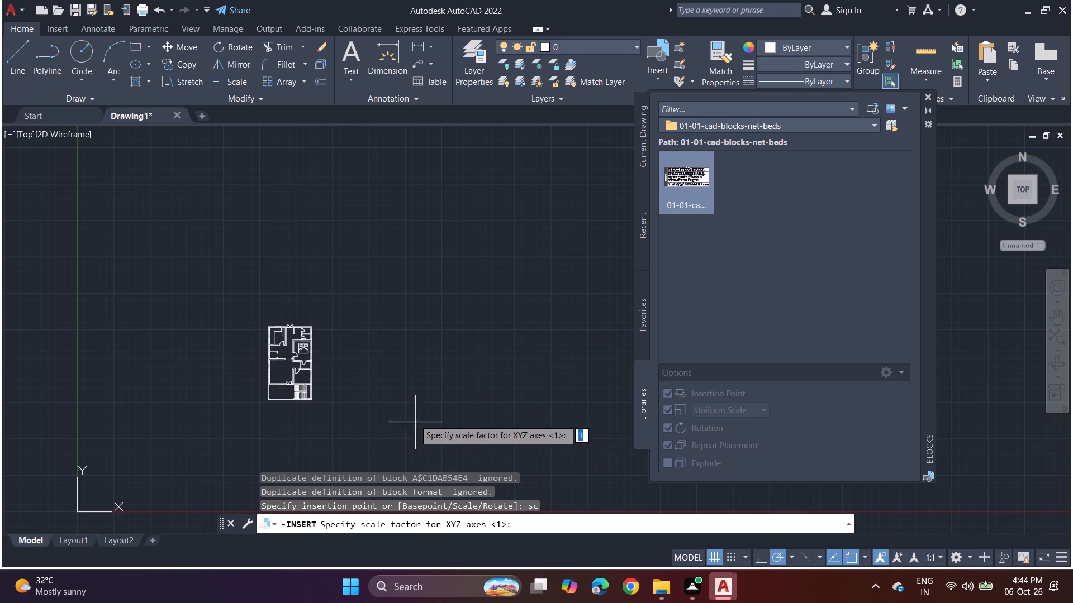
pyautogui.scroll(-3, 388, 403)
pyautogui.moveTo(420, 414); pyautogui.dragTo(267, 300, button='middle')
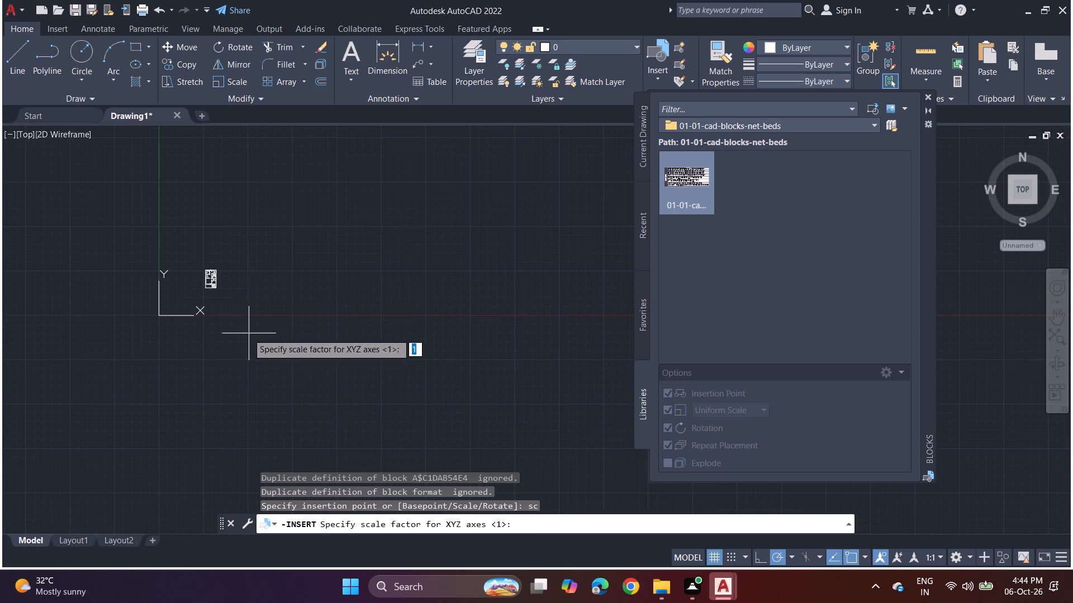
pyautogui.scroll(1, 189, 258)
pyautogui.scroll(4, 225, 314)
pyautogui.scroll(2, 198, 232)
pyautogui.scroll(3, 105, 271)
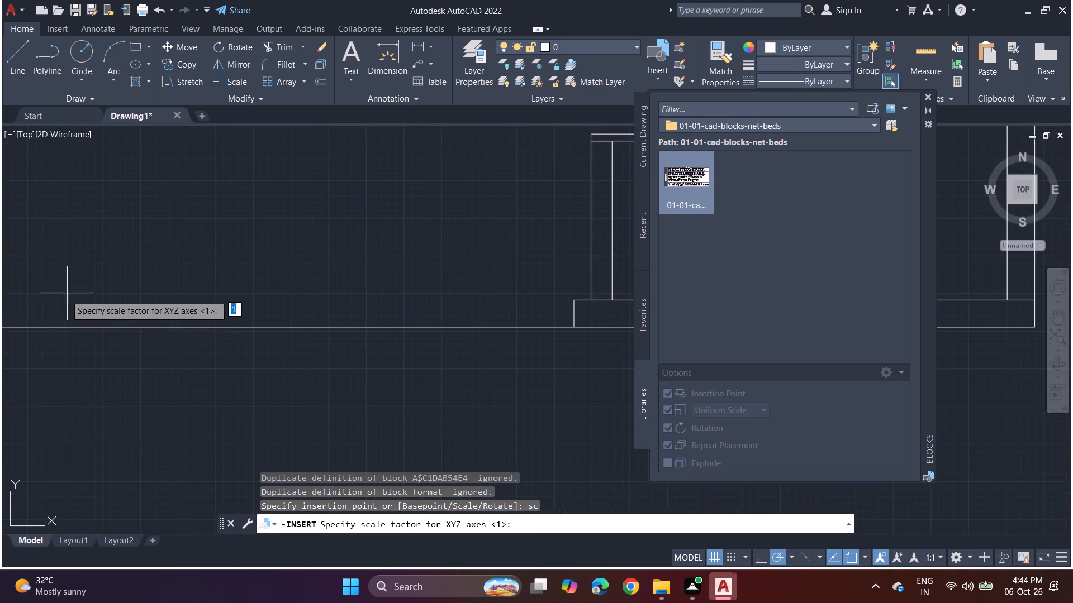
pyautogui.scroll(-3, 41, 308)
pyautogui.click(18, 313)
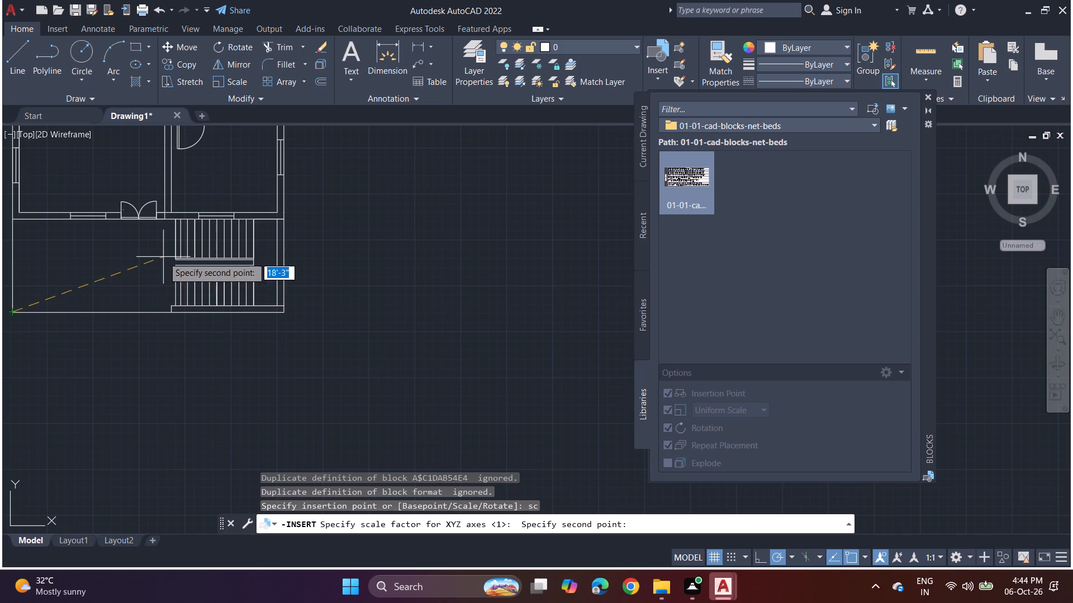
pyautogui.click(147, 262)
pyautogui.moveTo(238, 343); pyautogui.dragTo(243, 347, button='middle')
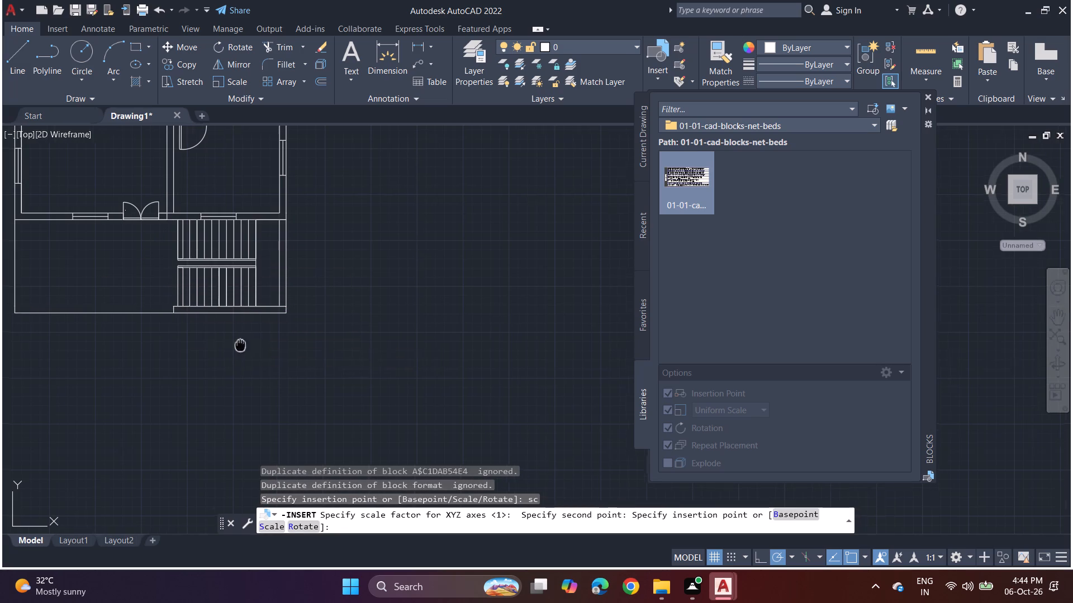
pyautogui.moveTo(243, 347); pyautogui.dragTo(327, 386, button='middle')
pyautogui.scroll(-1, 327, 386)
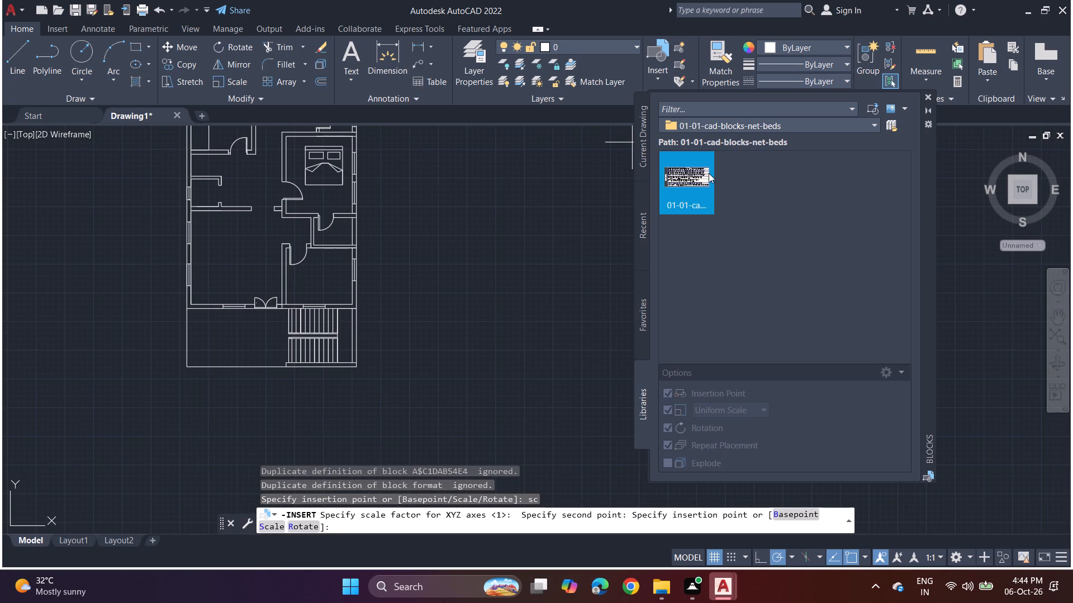
# Insert the beds drawing from the library with its block redefined, placing its insertion point below and left of the house plan.
pyautogui.click(690, 192)
pyautogui.click(642, 226)
pyautogui.click(482, 272)
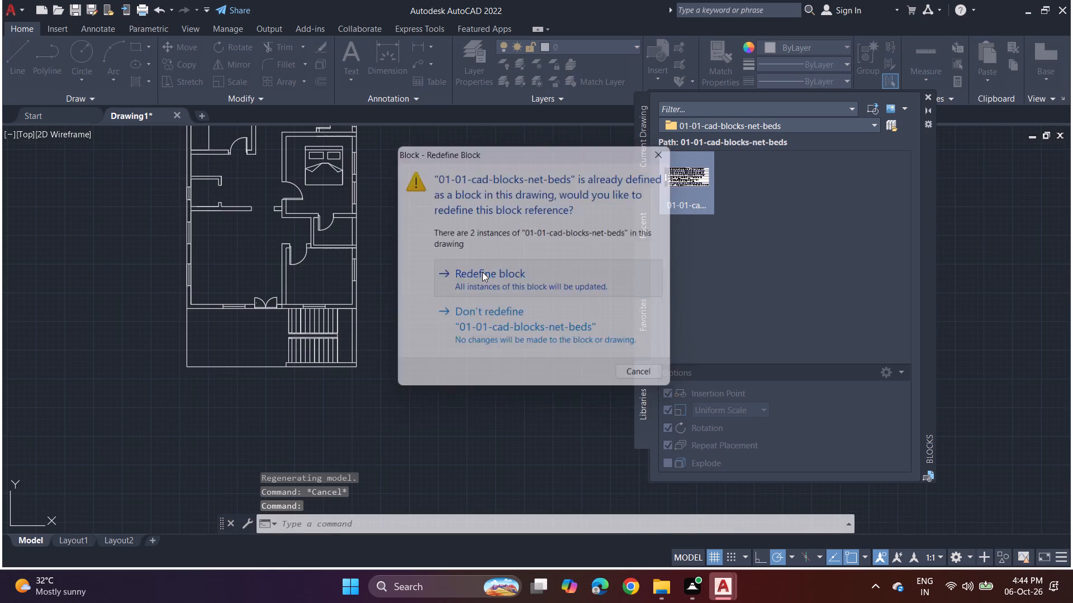
pyautogui.scroll(-3, 395, 266)
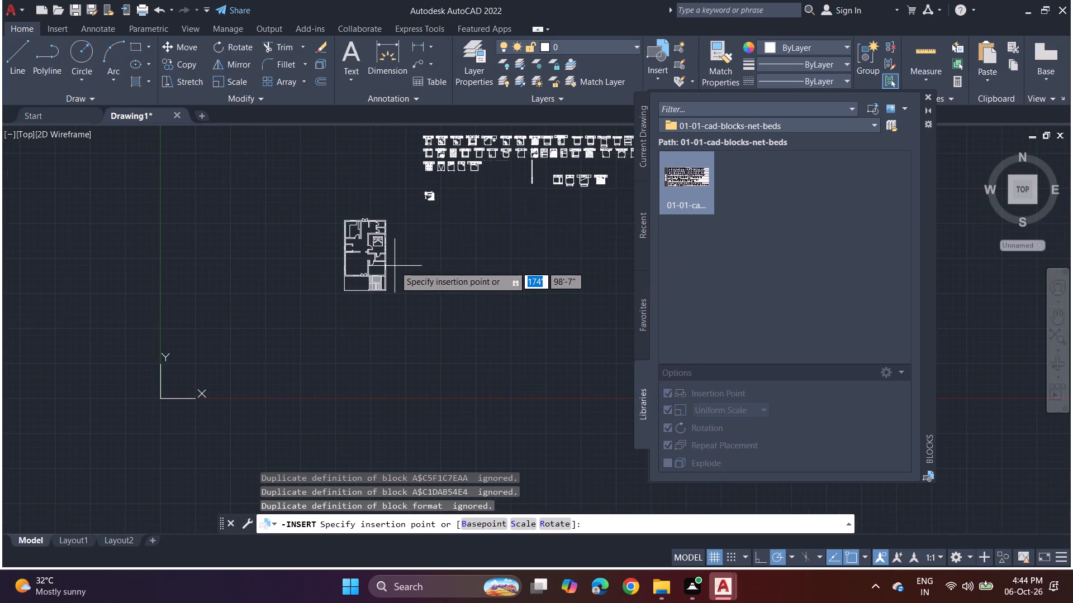
pyautogui.click(276, 353)
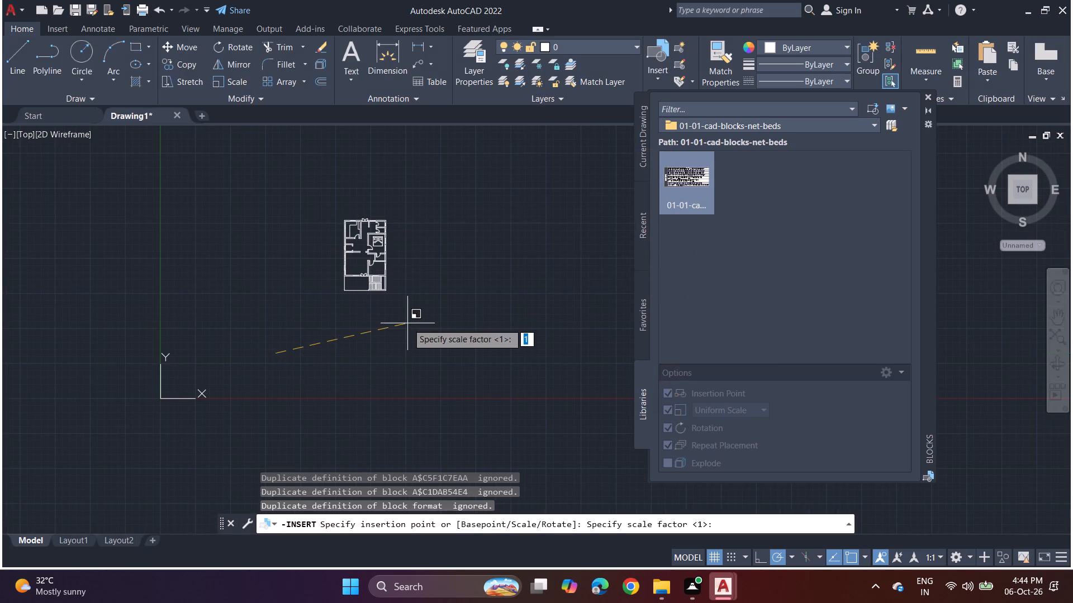
pyautogui.scroll(-3, 472, 229)
pyautogui.moveTo(467, 232); pyautogui.dragTo(341, 311, button='middle')
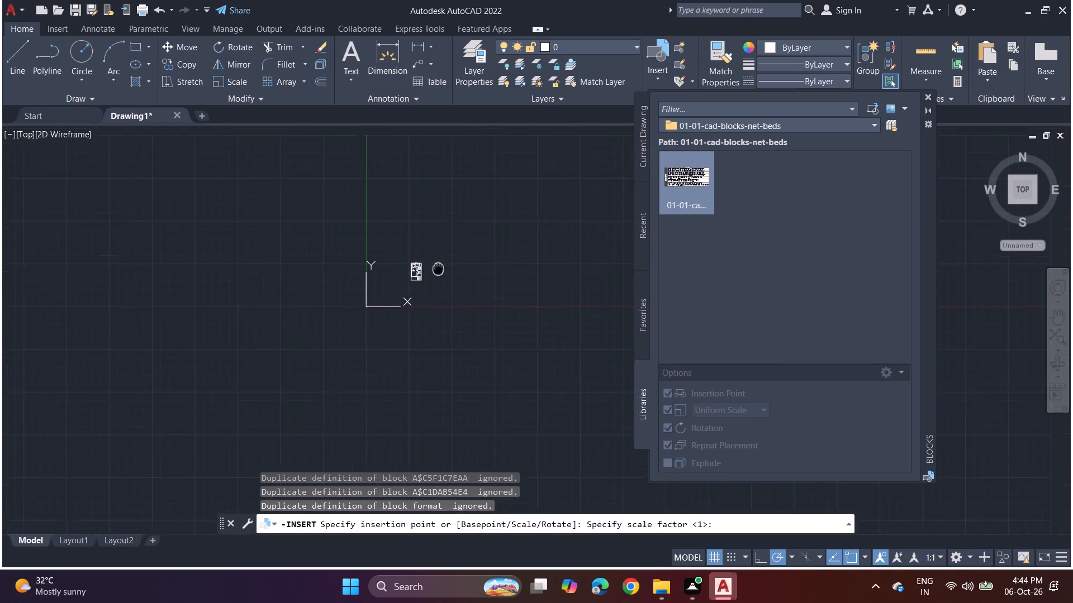
pyautogui.moveTo(341, 311); pyautogui.dragTo(124, 389, button='middle')
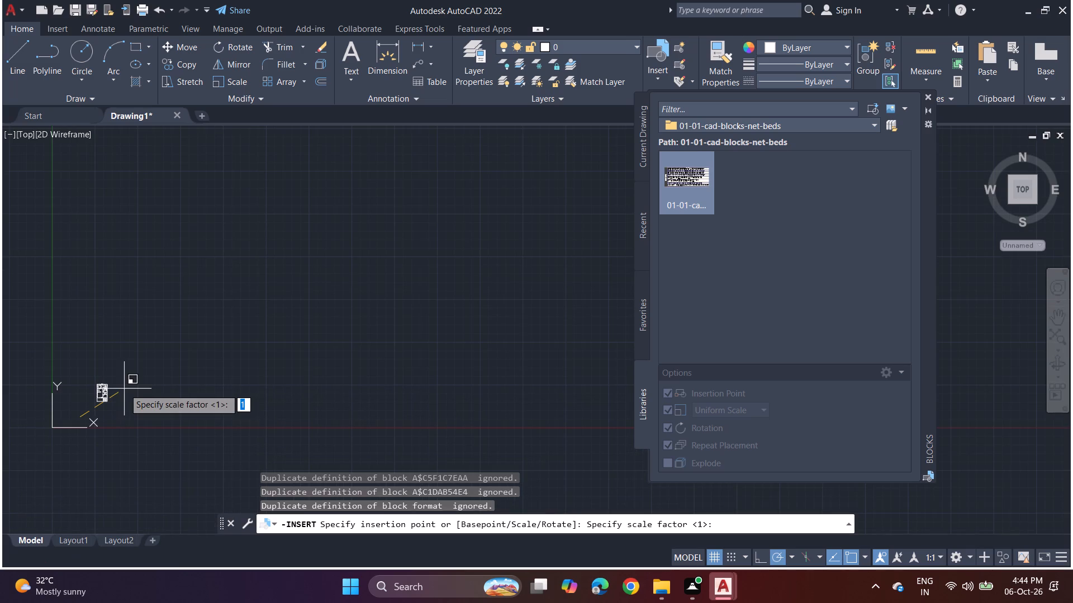
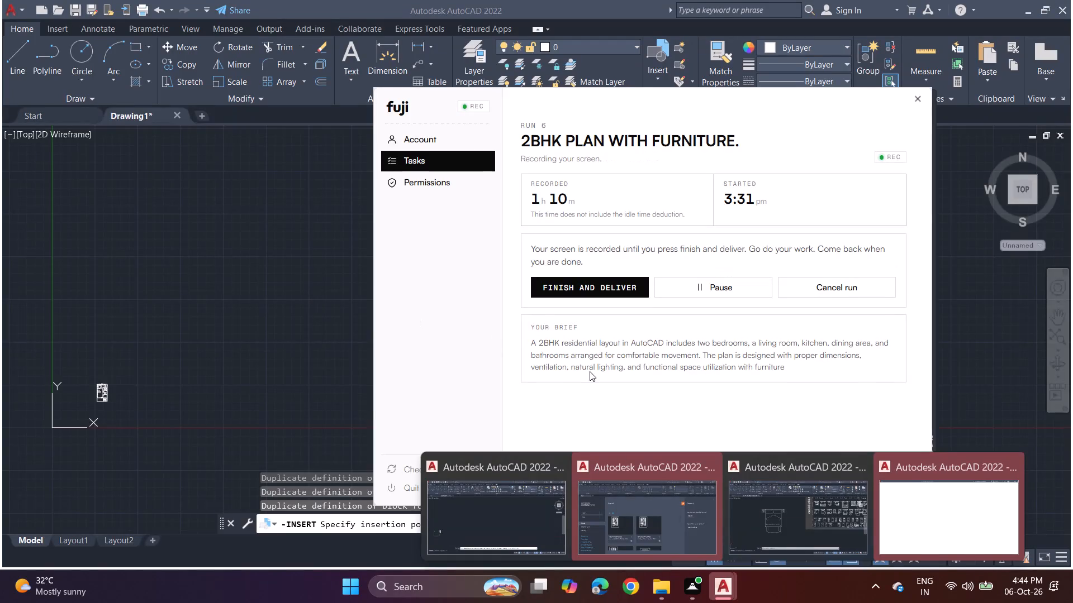
# Switch to the beds drawing and set its base point at the upper-left corner of the standalone double bed's left nightstand.
pyautogui.click(791, 498)
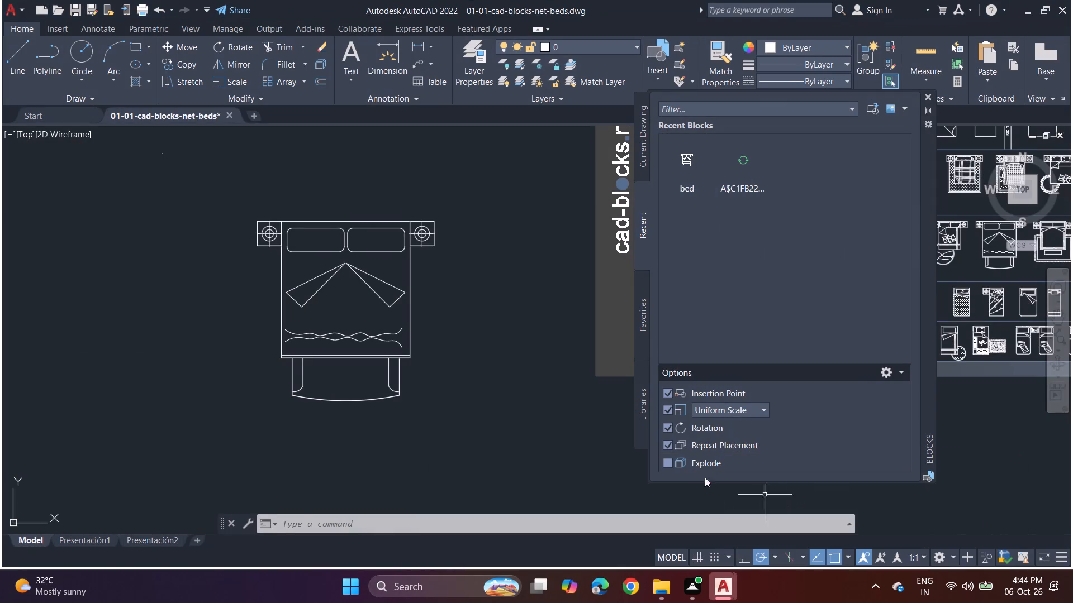
pyautogui.moveTo(216, 177); pyautogui.dragTo(501, 227)
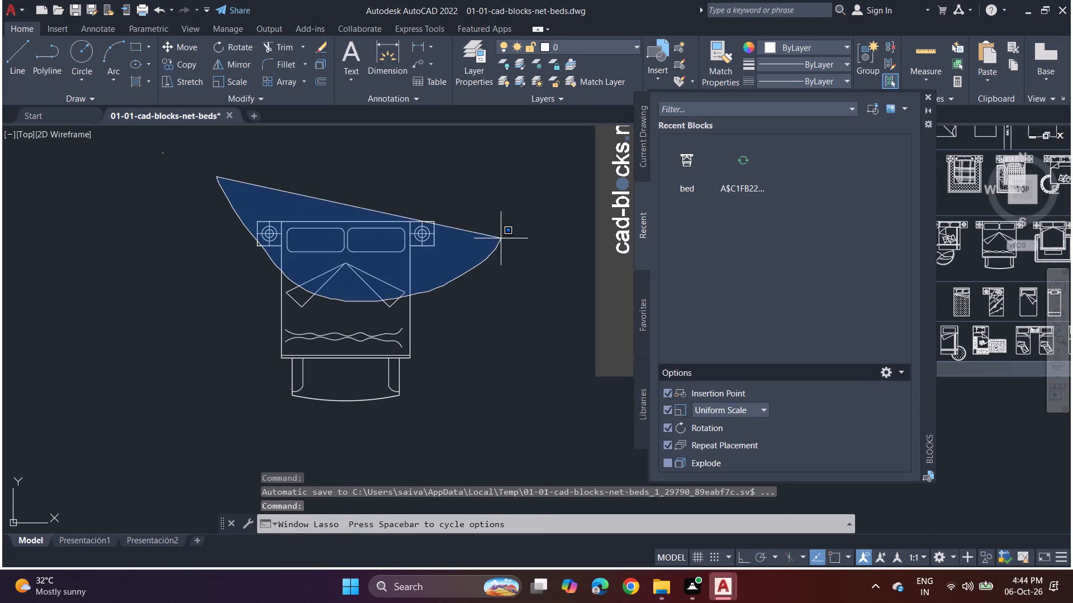
pyautogui.moveTo(501, 227); pyautogui.dragTo(492, 208)
pyautogui.moveTo(286, 155); pyautogui.dragTo(175, 440)
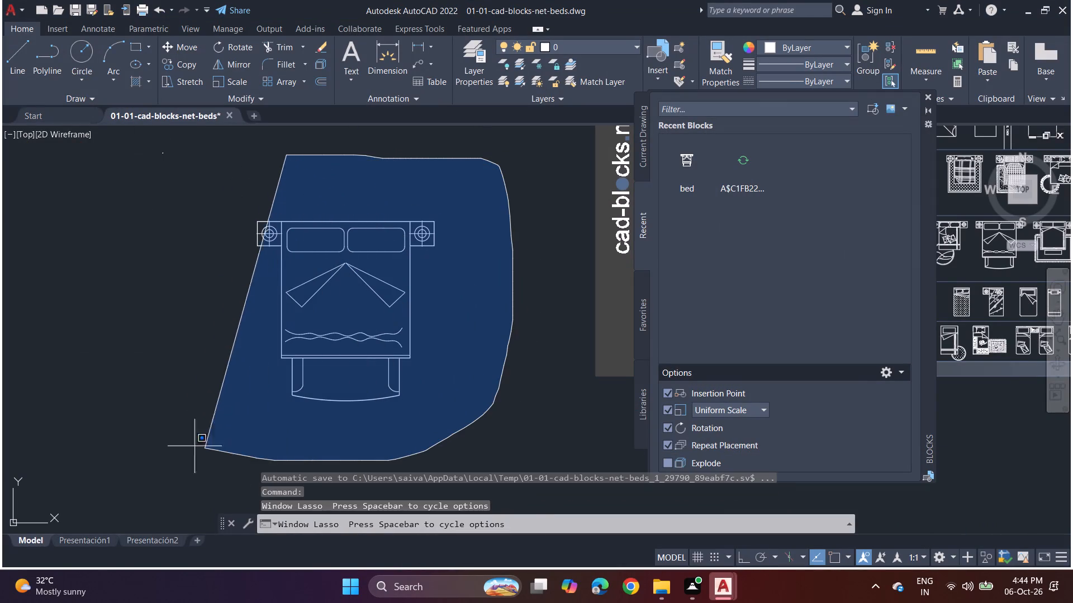
pyautogui.moveTo(175, 440); pyautogui.dragTo(135, 343)
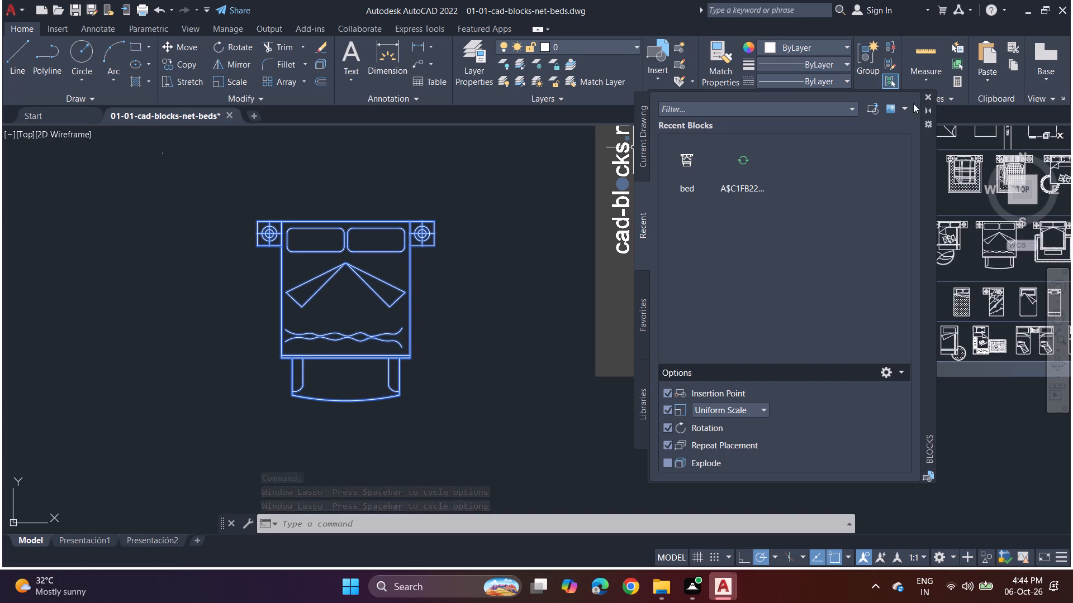
pyautogui.click(927, 95)
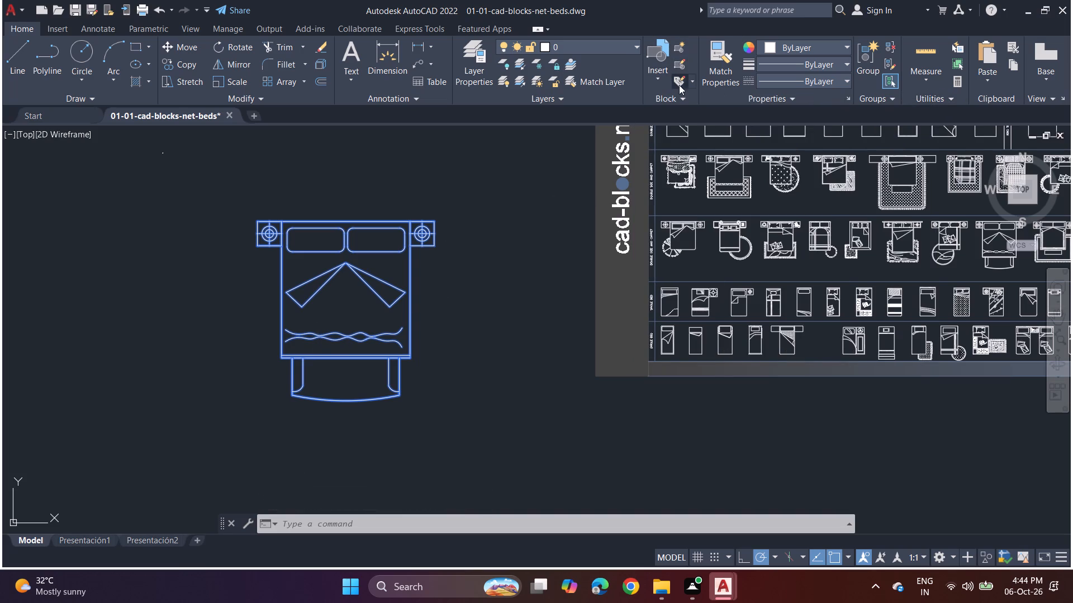
pyautogui.click(676, 95)
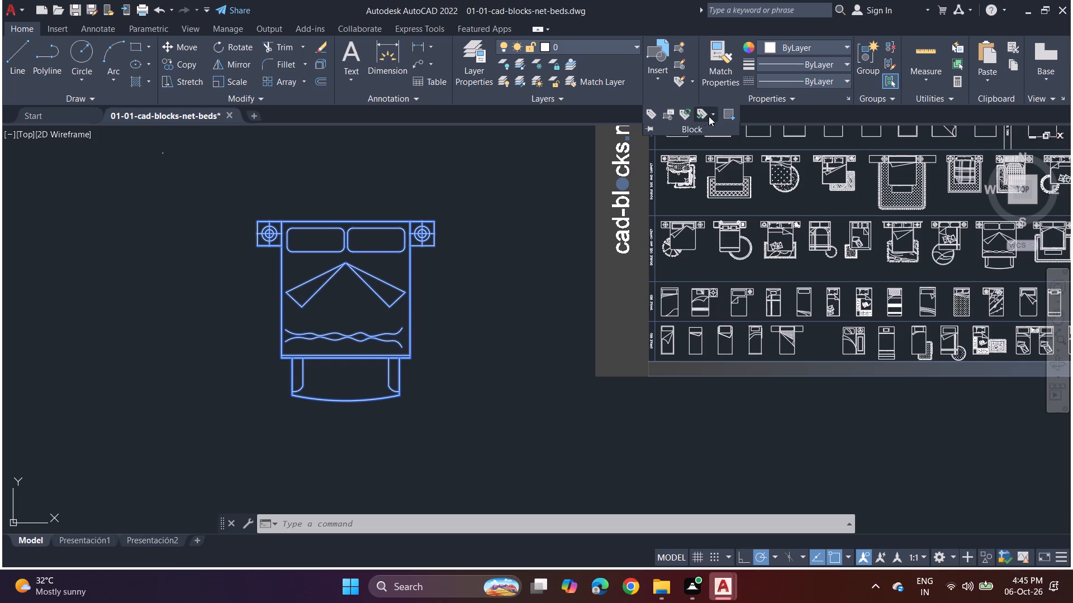
pyautogui.click(725, 114)
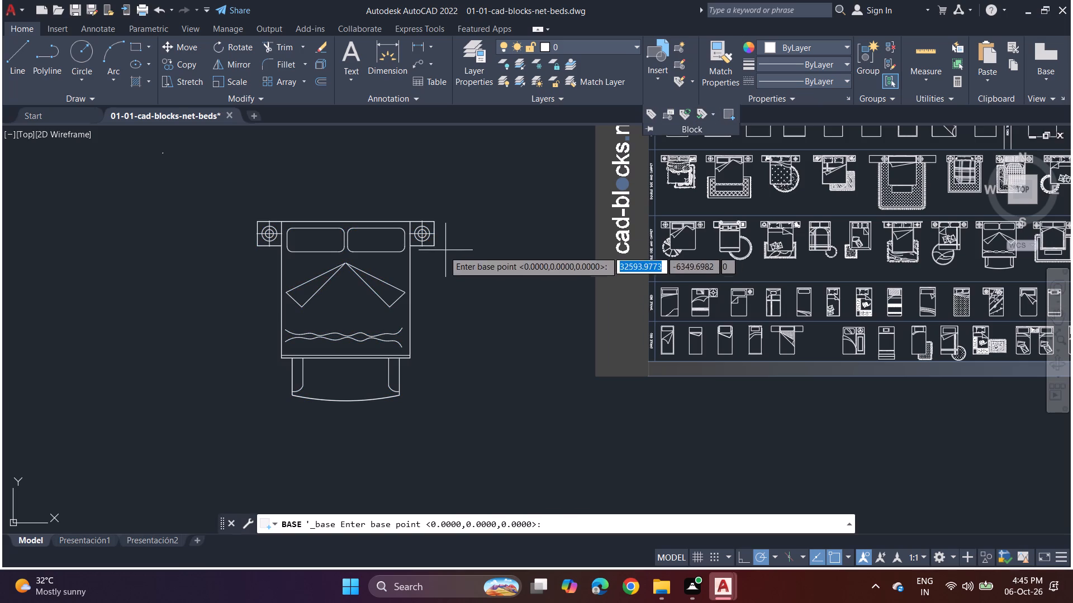
pyautogui.click(260, 223)
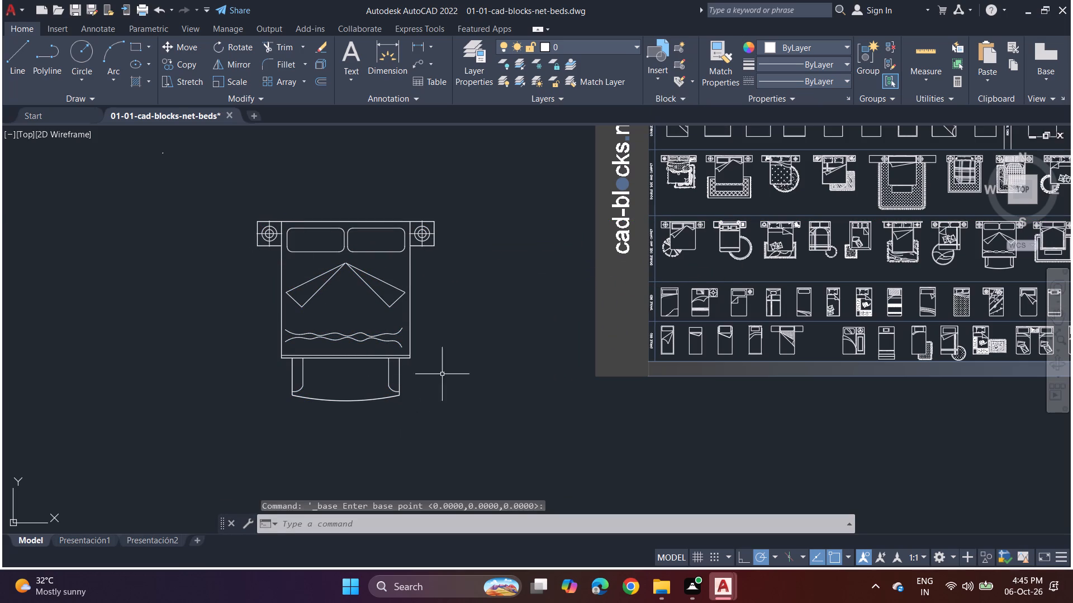
# Reset the drawing's base point to the lower-right corner of the bench at the standalone bed's foot.
pyautogui.press('space')
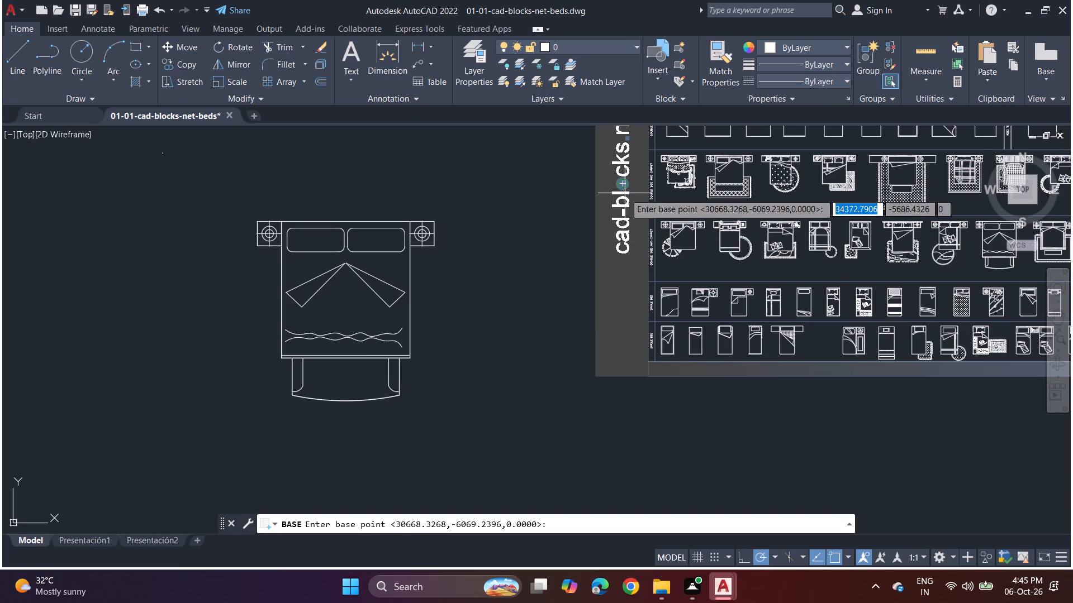
pyautogui.click(397, 393)
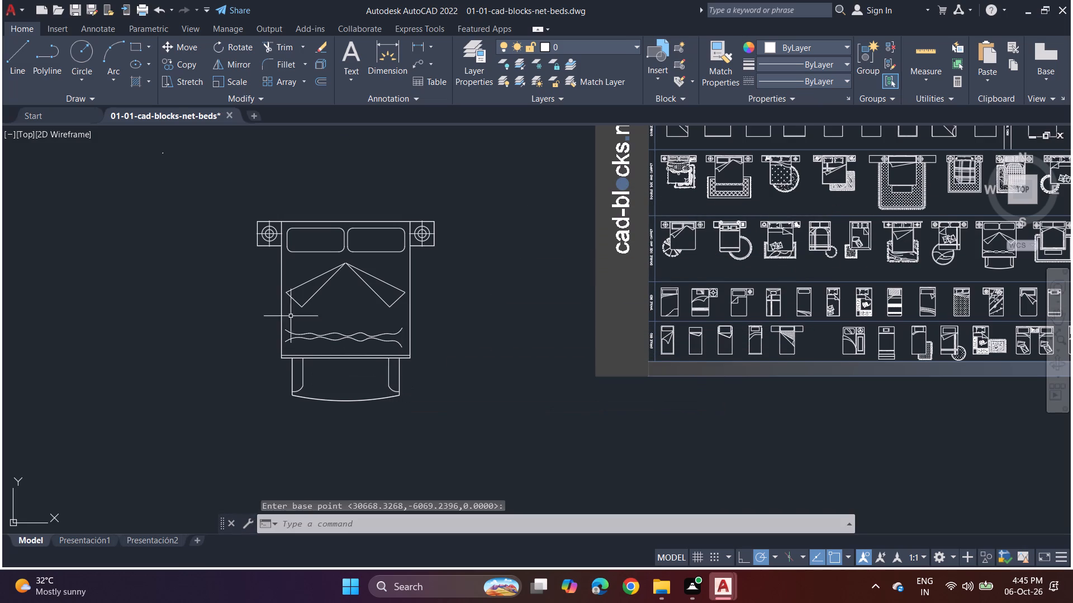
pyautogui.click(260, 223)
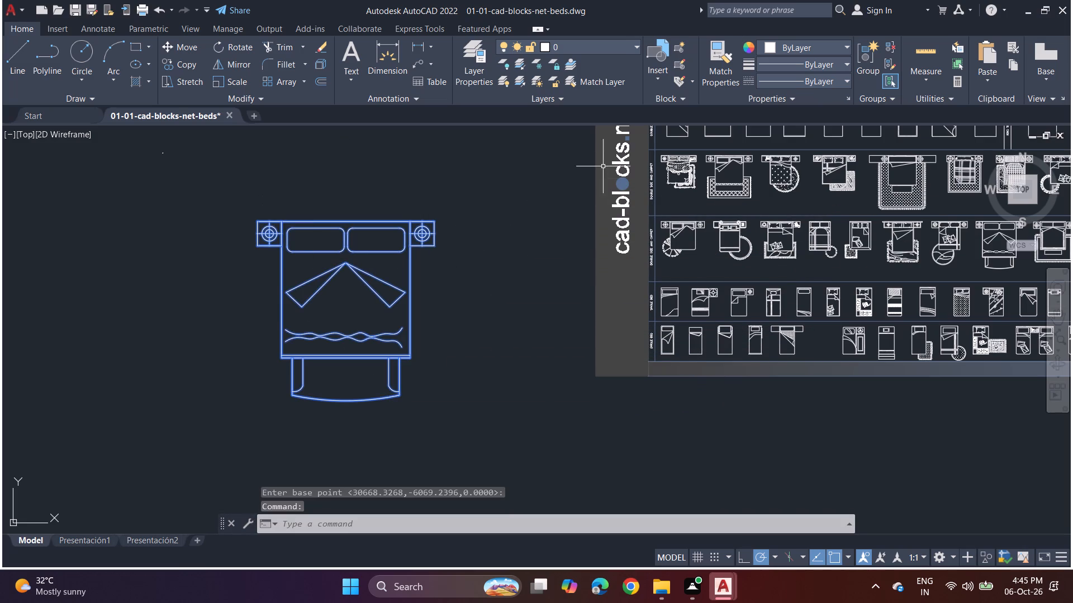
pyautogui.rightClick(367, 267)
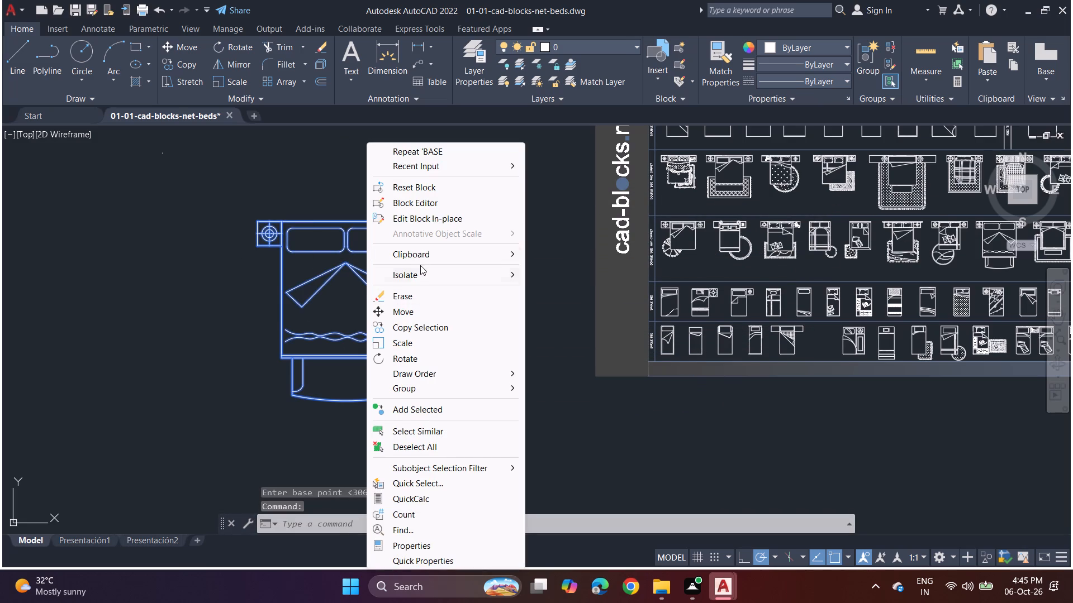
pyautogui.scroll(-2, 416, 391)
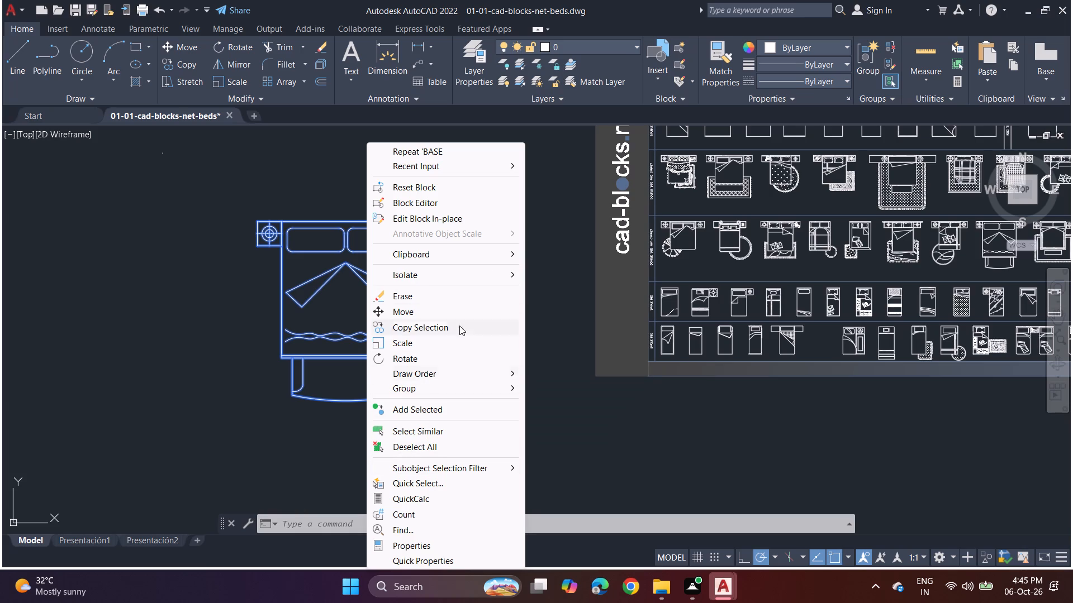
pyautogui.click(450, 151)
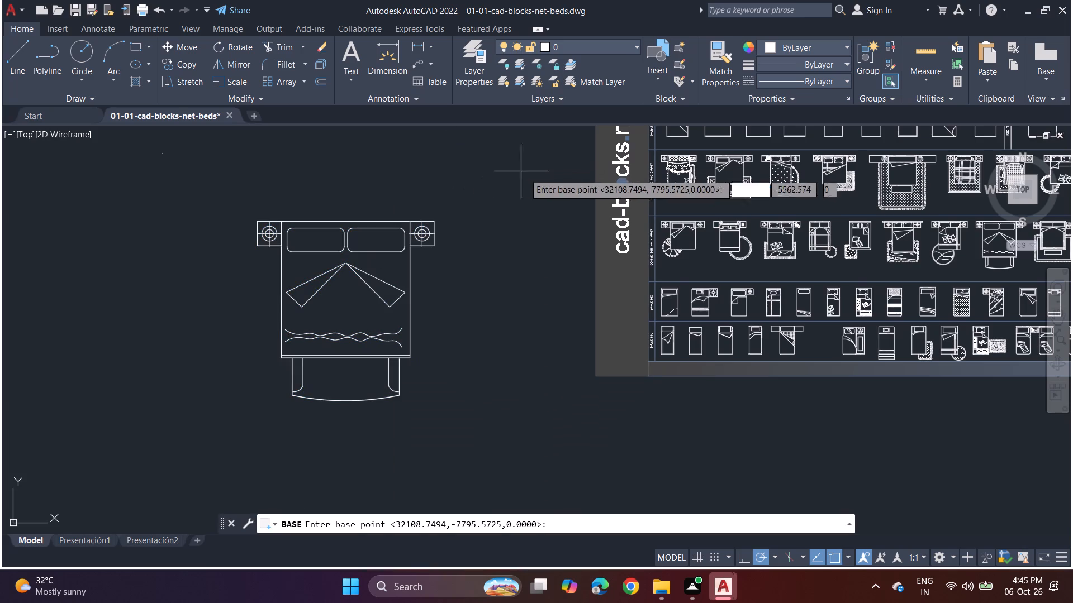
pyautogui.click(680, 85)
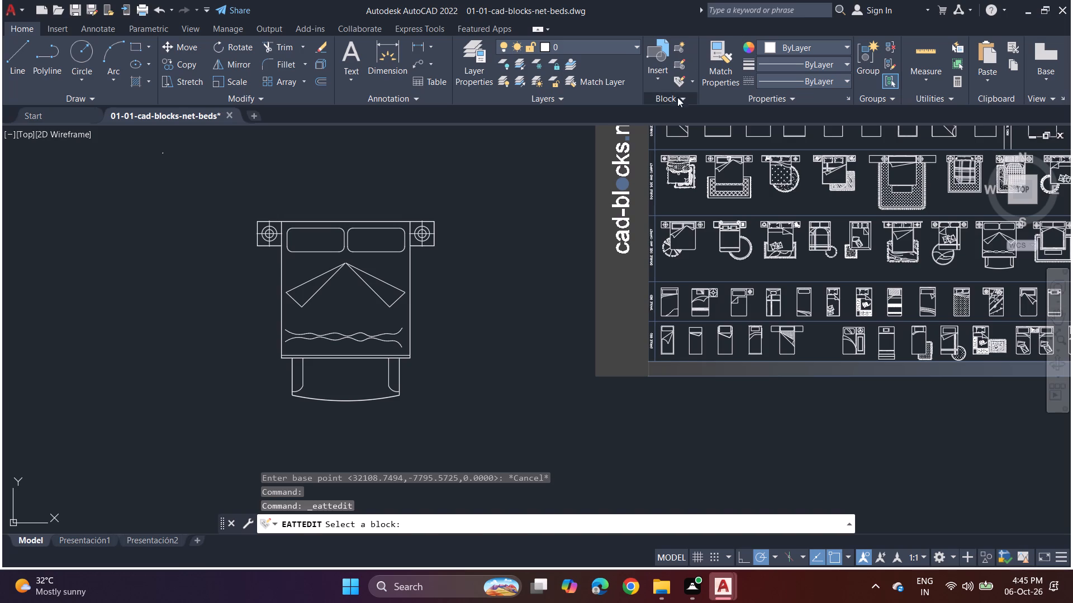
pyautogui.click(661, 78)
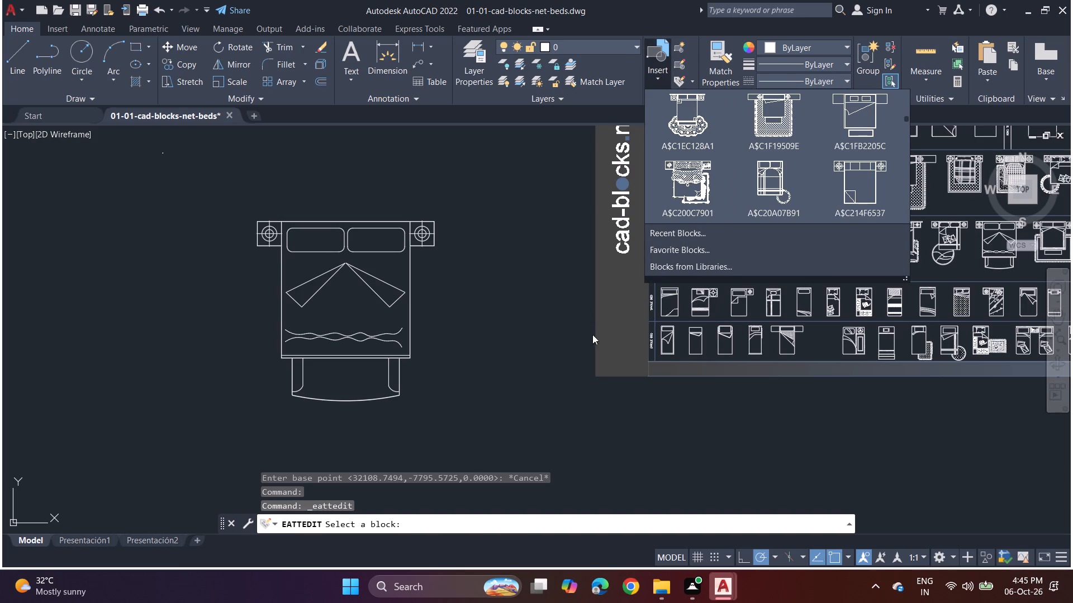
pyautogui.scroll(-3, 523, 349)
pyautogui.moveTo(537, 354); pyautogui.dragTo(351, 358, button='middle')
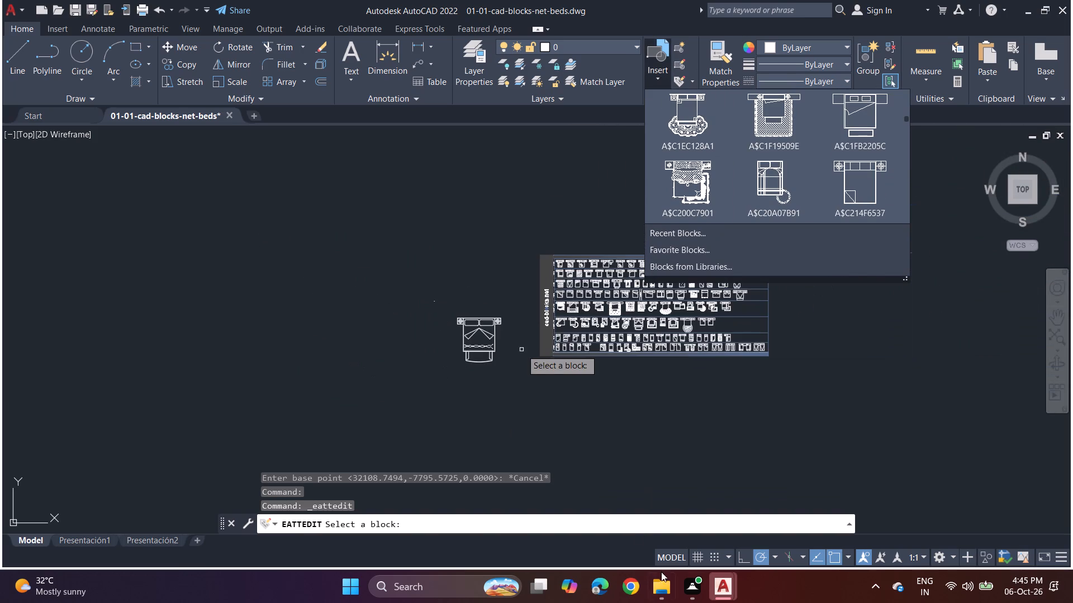
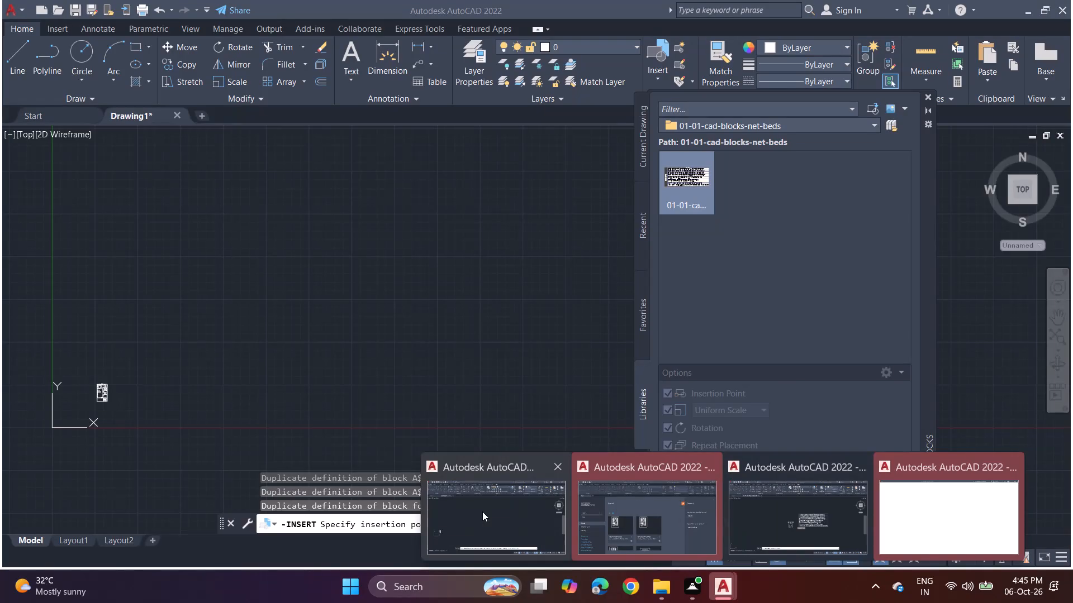
# Return to the house plan drawing and abandon the pending insertion of the beds block.
pyautogui.click(482, 511)
pyautogui.scroll(3, 79, 404)
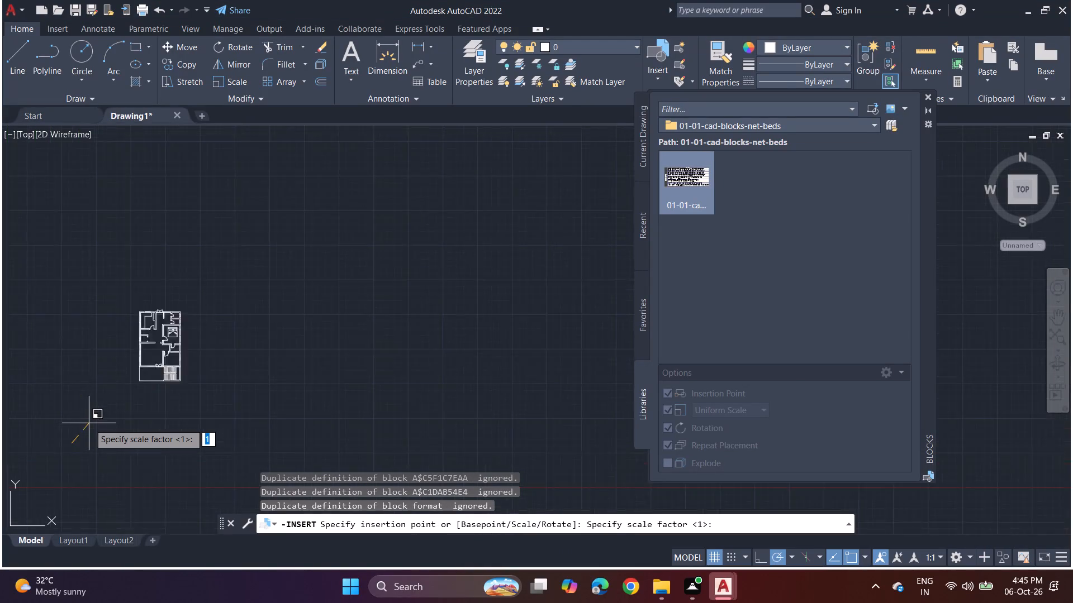
pyautogui.scroll(1, 89, 423)
pyautogui.moveTo(89, 423); pyautogui.dragTo(278, 350, button='middle')
pyautogui.scroll(6, 230, 409)
pyautogui.scroll(2, 402, 147)
pyautogui.moveTo(421, 153); pyautogui.dragTo(367, 303, button='middle')
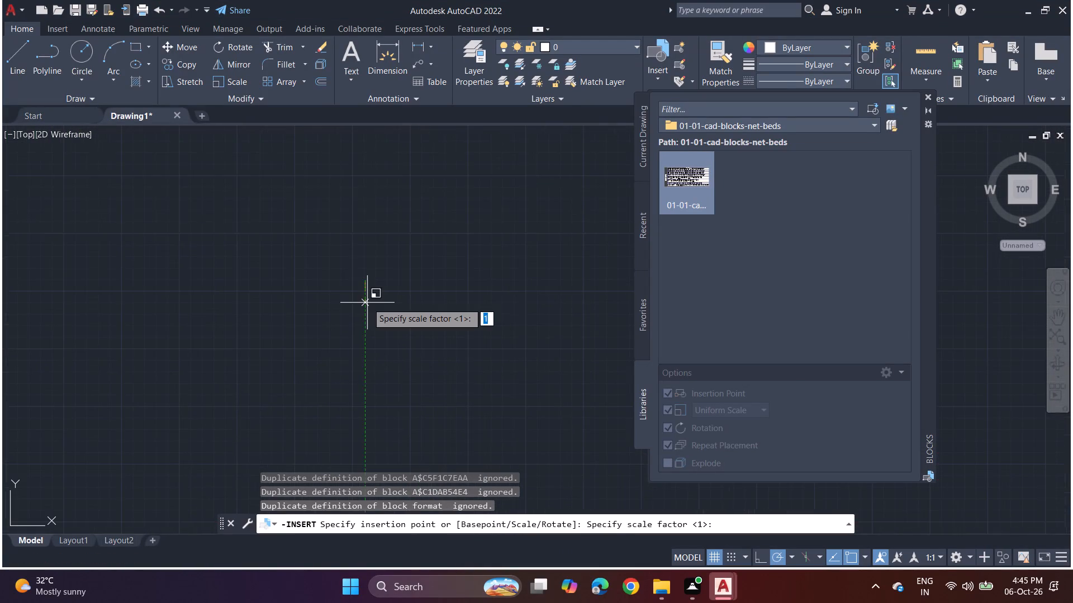
pyautogui.scroll(3, 367, 303)
pyautogui.scroll(2, 349, 222)
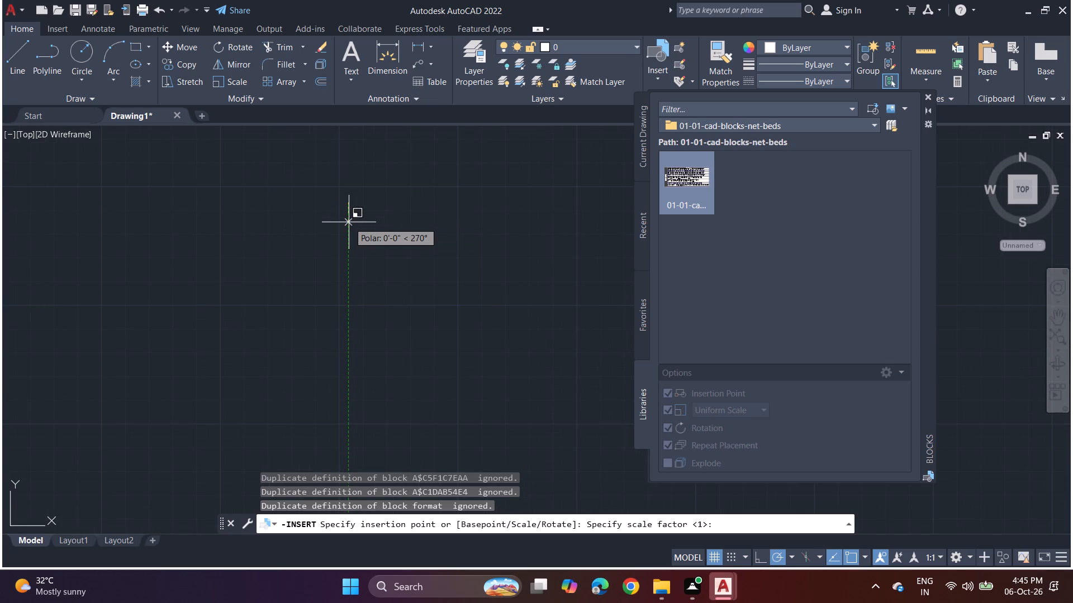
pyautogui.press('Escape')
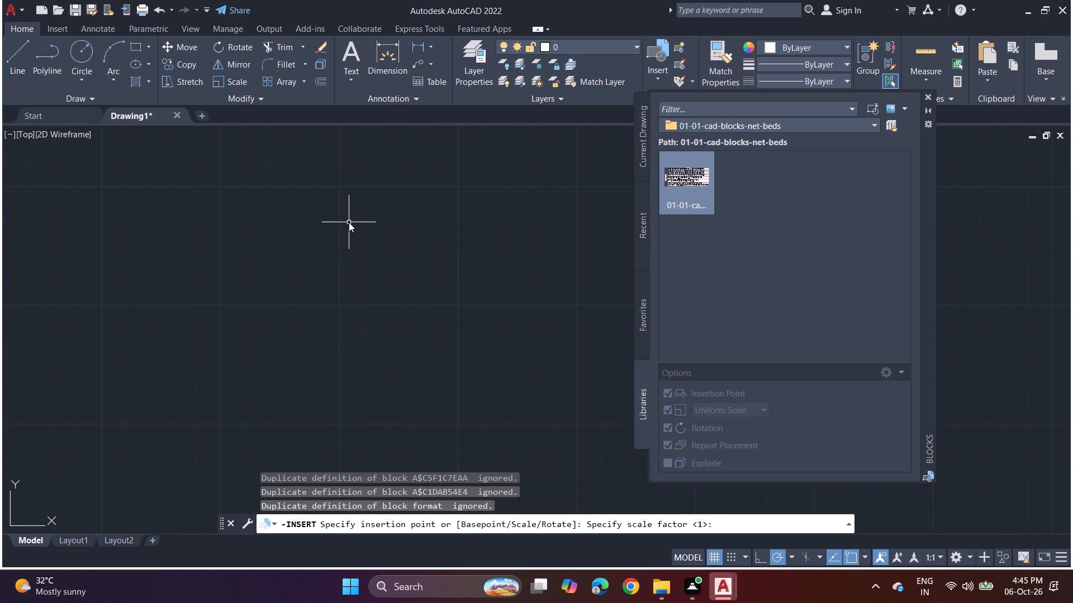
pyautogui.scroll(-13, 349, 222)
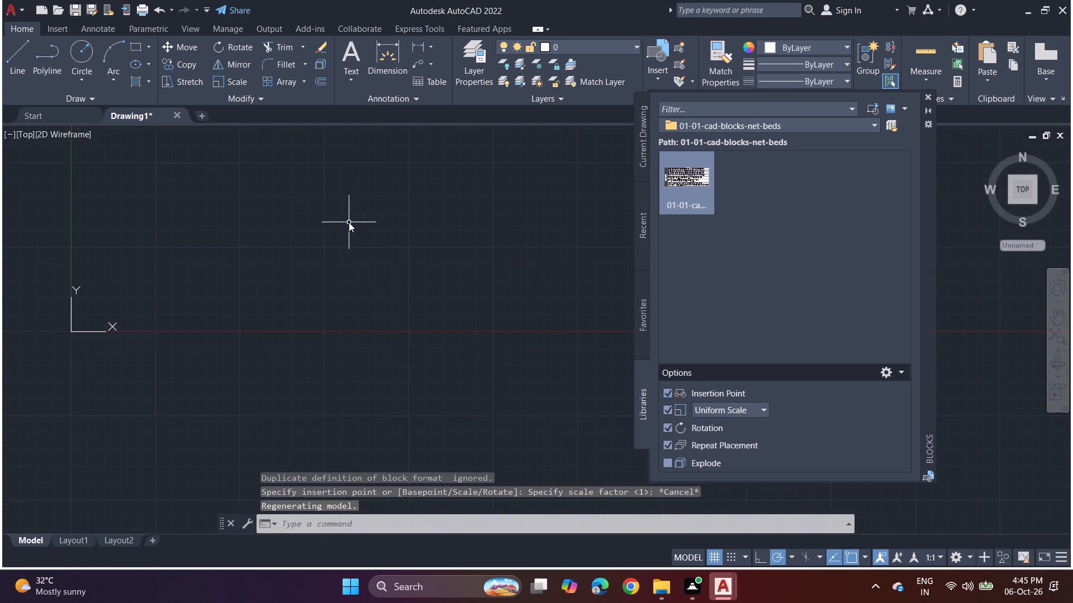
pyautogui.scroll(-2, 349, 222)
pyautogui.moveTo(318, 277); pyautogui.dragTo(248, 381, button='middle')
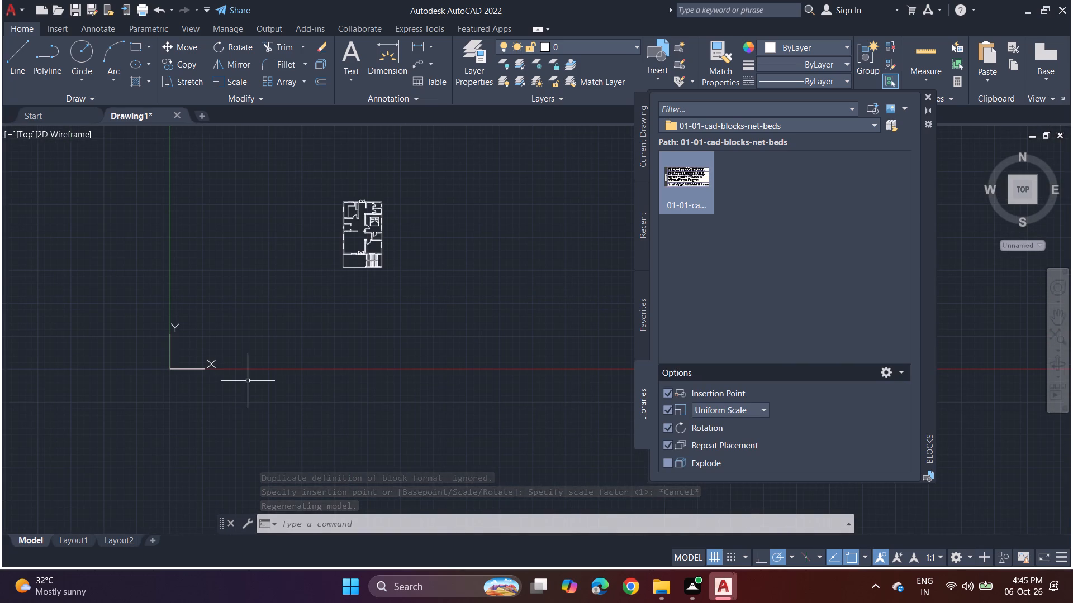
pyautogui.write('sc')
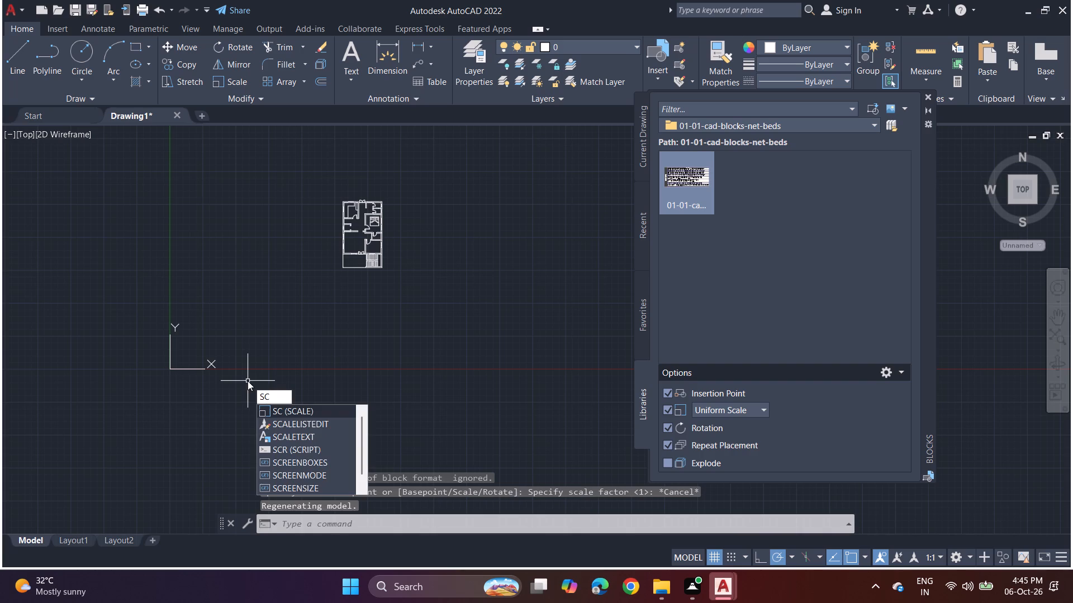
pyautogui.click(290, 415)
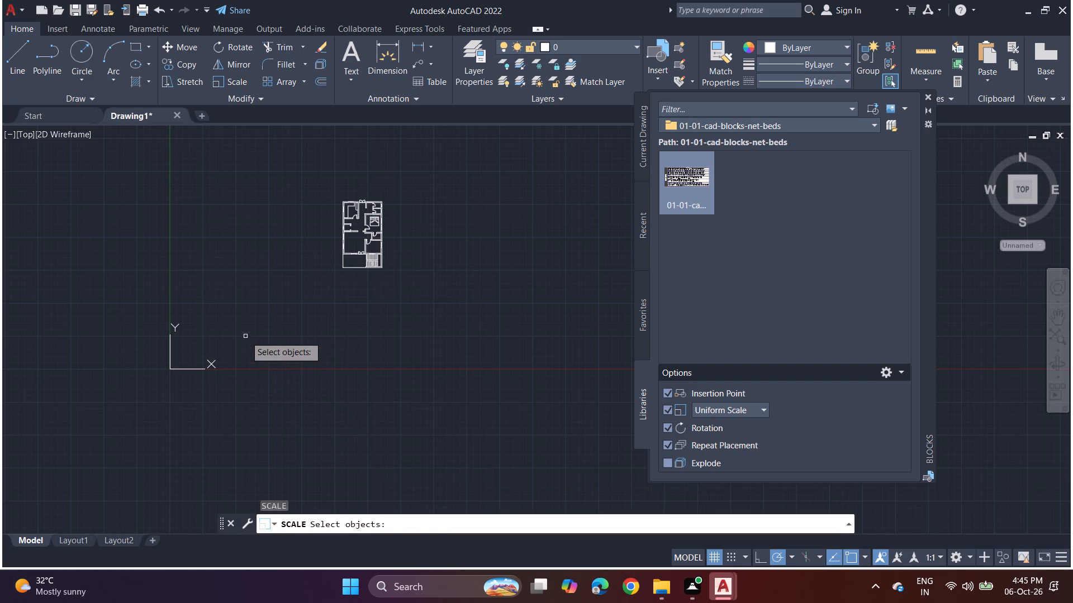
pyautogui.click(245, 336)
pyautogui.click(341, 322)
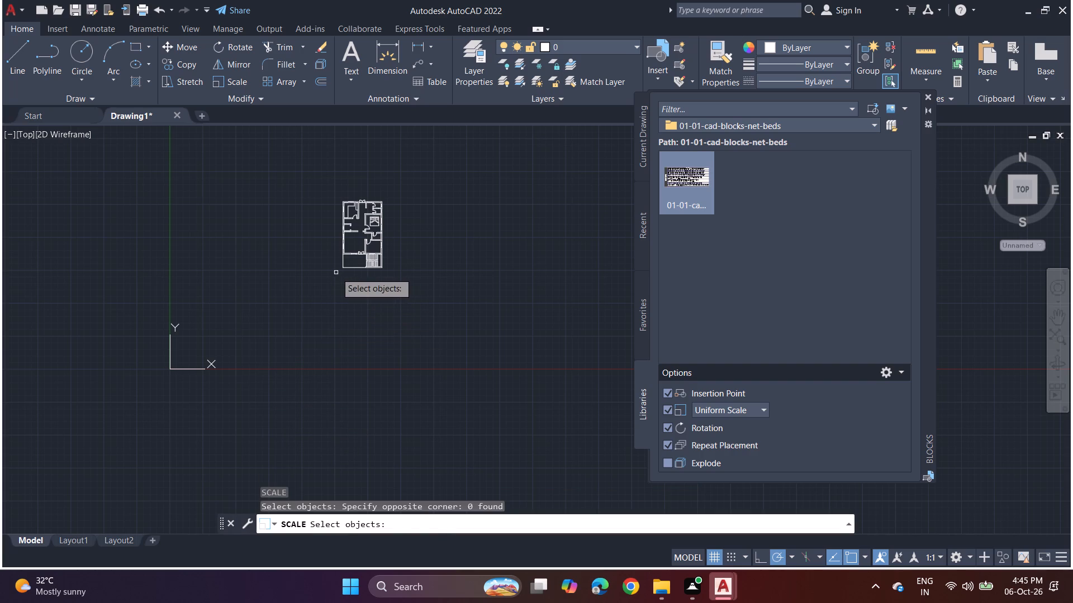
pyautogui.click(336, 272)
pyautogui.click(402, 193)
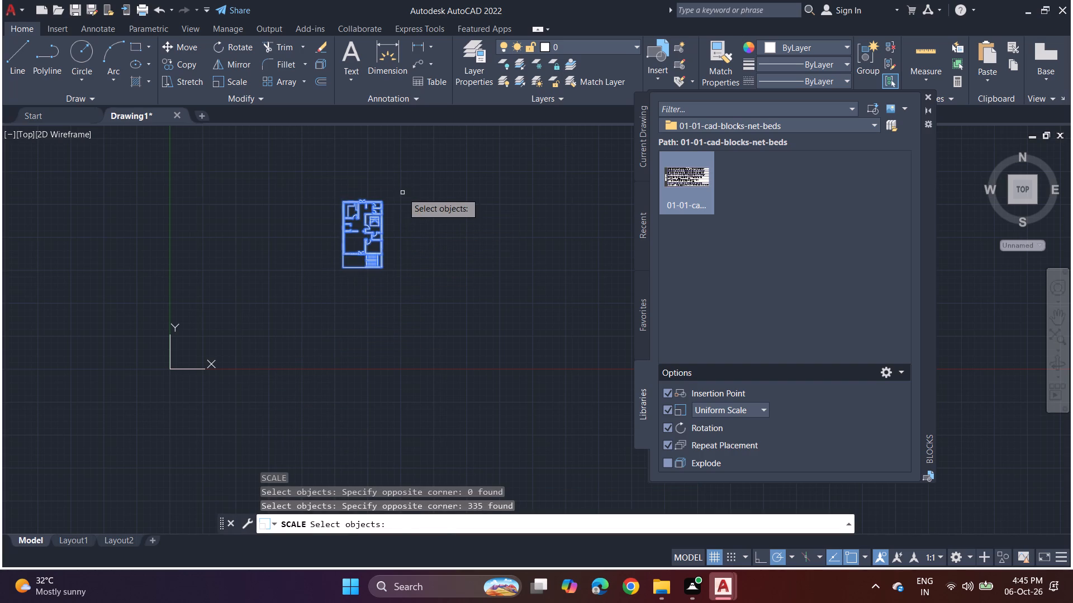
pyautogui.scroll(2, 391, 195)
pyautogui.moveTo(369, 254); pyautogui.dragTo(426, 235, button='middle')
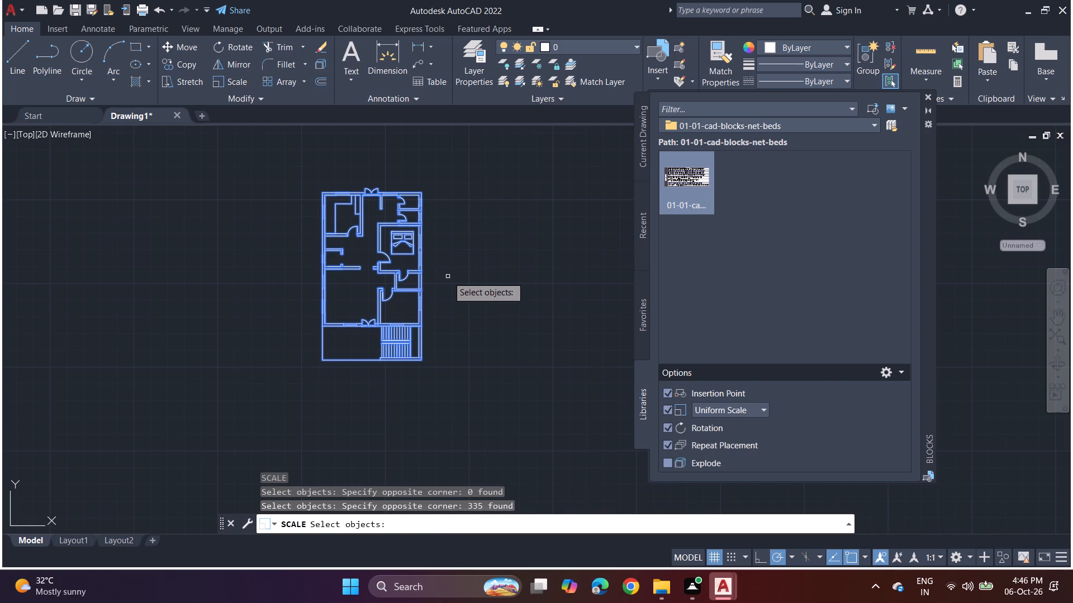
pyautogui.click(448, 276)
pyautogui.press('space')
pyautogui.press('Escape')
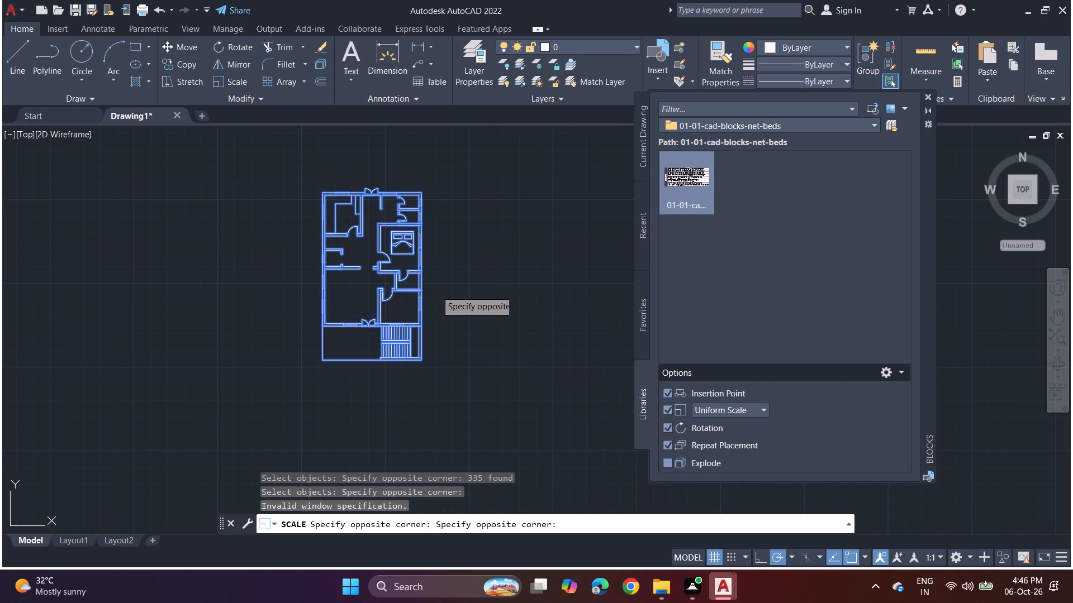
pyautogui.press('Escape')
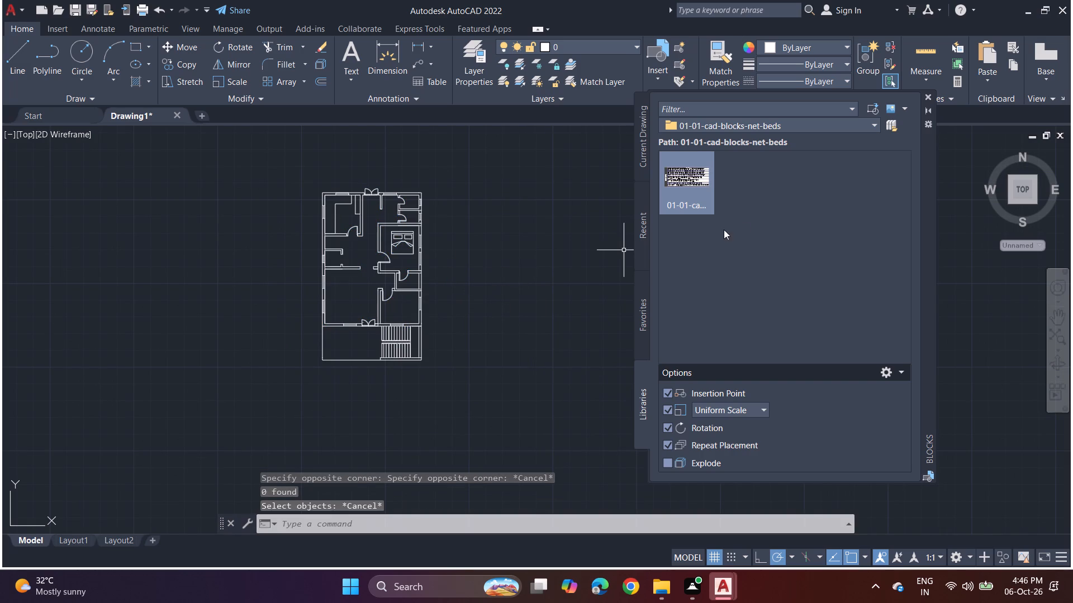
# With the on-screen insertion point option turned off, try placing the beds library block below the plan, redefining its existing definition.
pyautogui.click(680, 191)
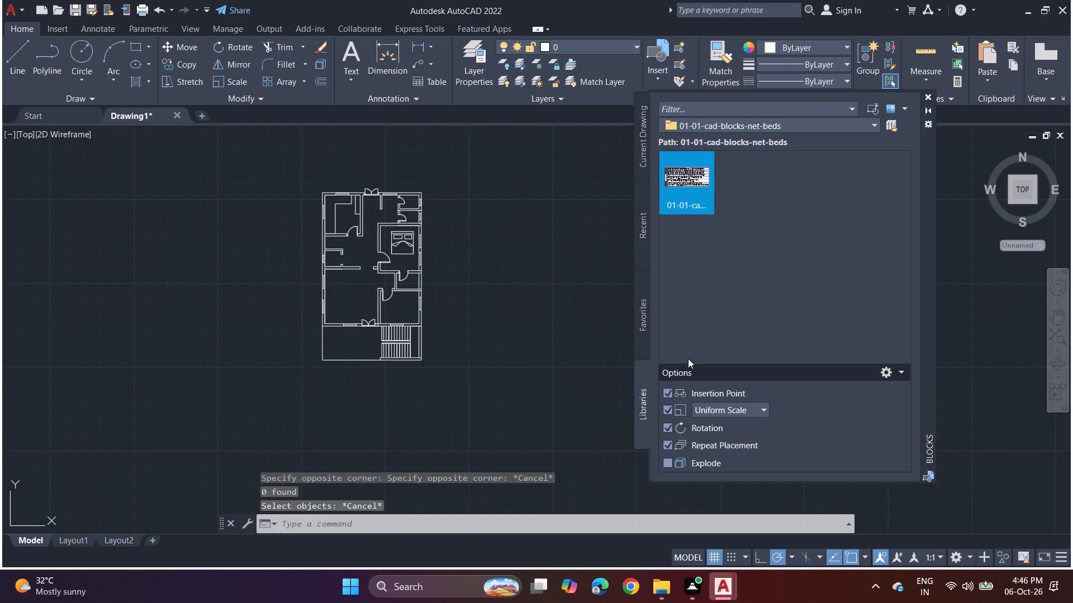
pyautogui.click(708, 395)
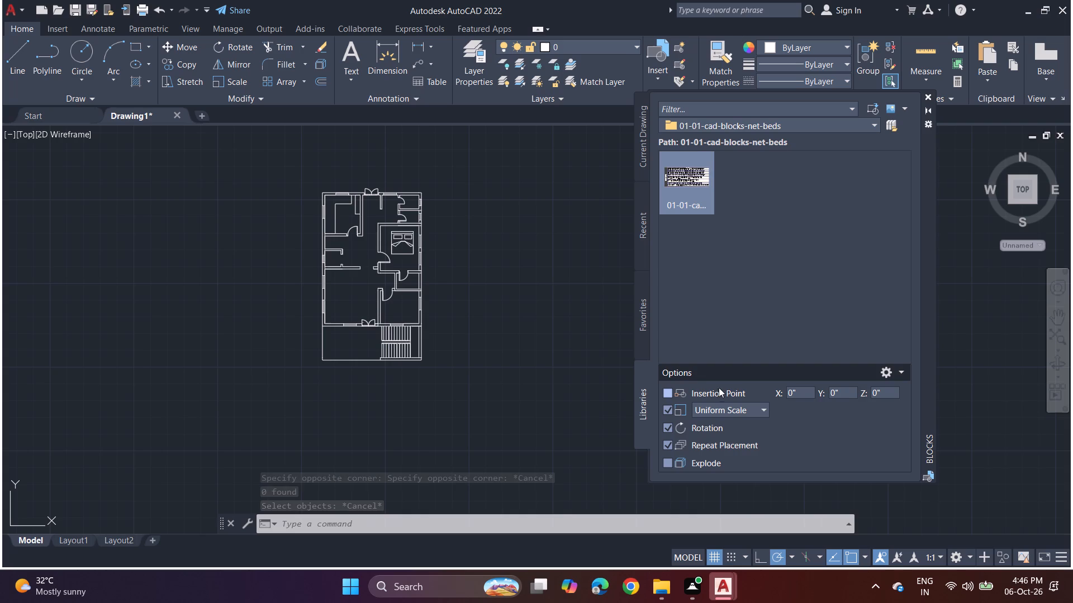
pyautogui.click(701, 191)
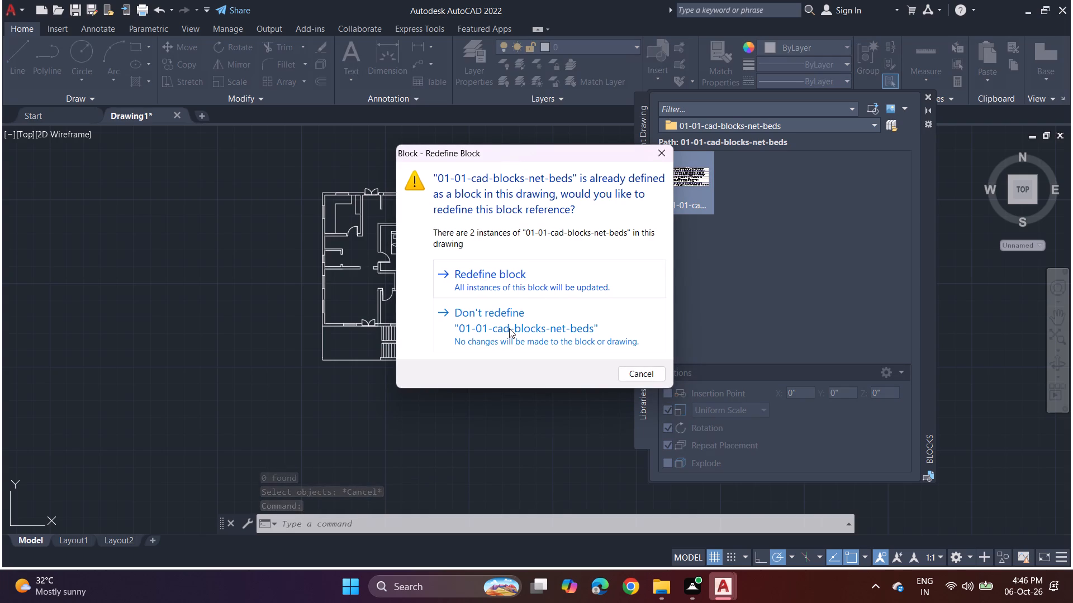
pyautogui.click(496, 274)
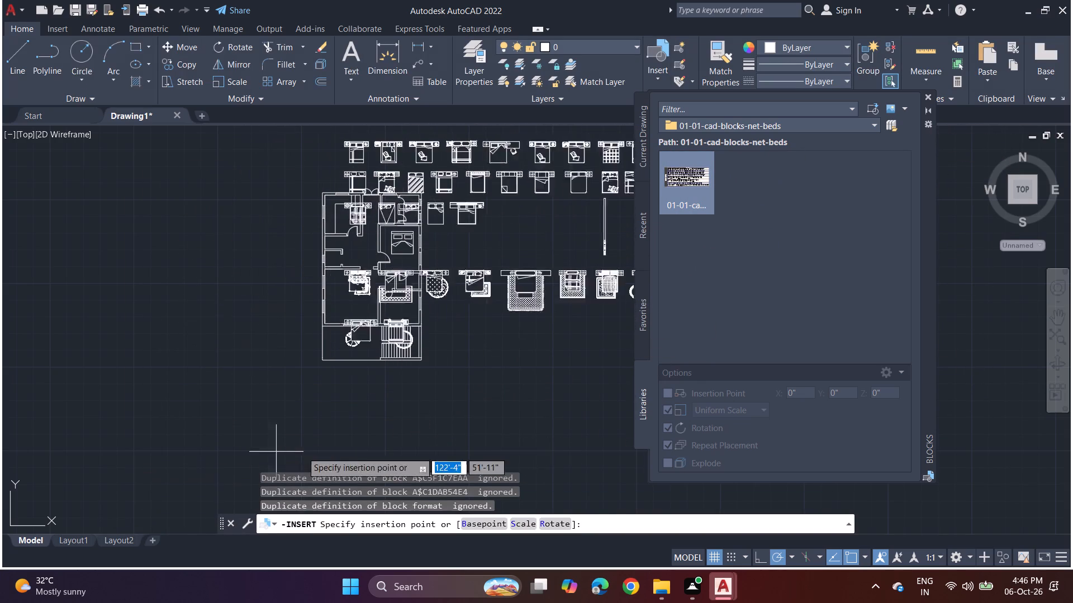
pyautogui.click(388, 450)
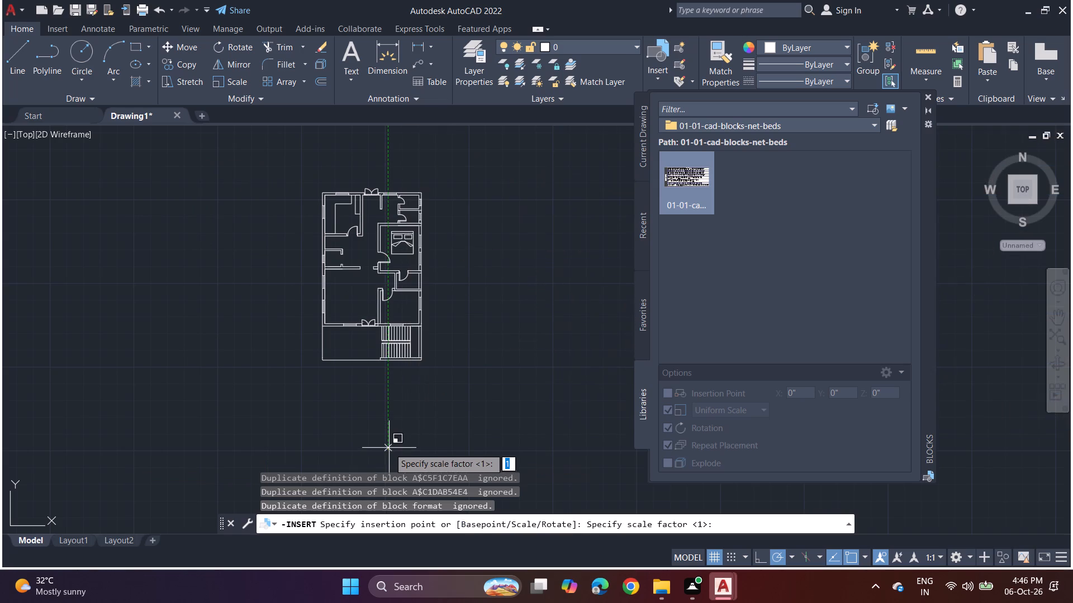
pyautogui.moveTo(486, 389); pyautogui.dragTo(97, 367, button='middle')
pyautogui.scroll(-3, 137, 307)
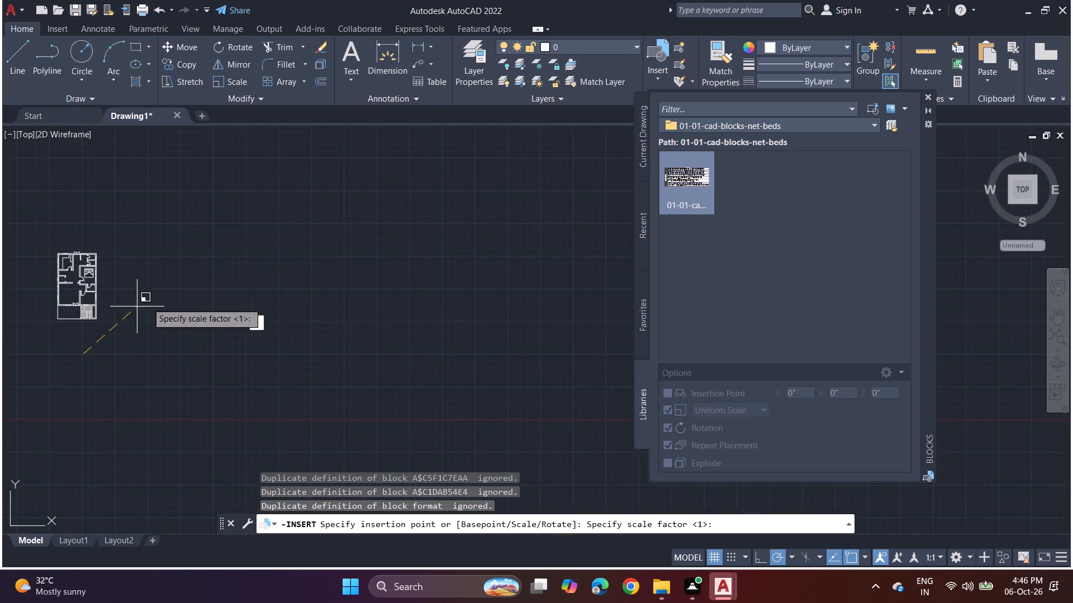
pyautogui.scroll(-9, 192, 291)
pyautogui.scroll(4, 225, 277)
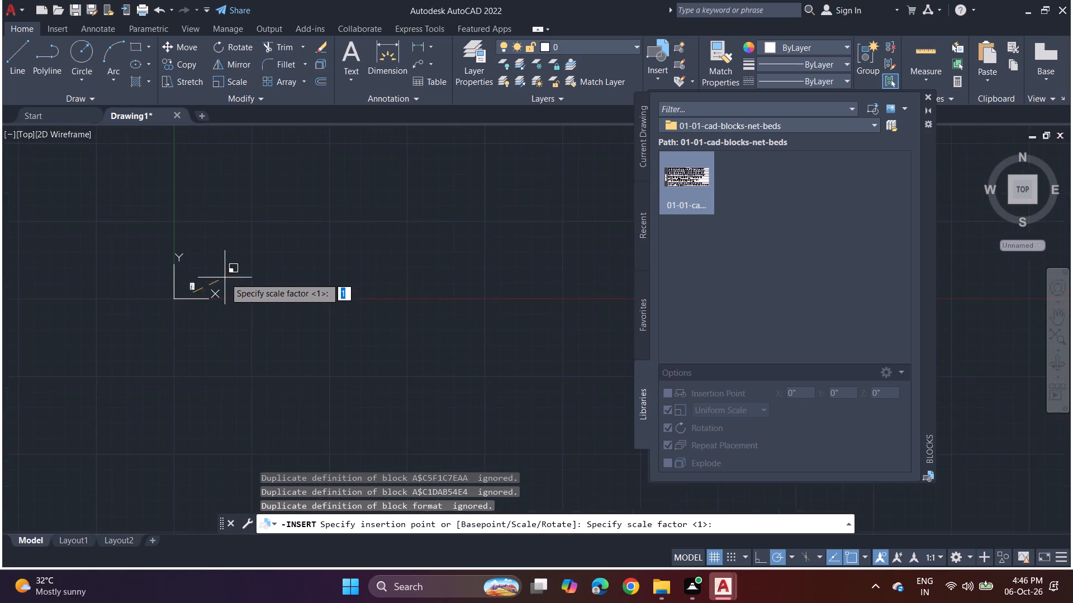
pyautogui.scroll(3, 376, 274)
pyautogui.moveTo(163, 286); pyautogui.dragTo(415, 265, button='middle')
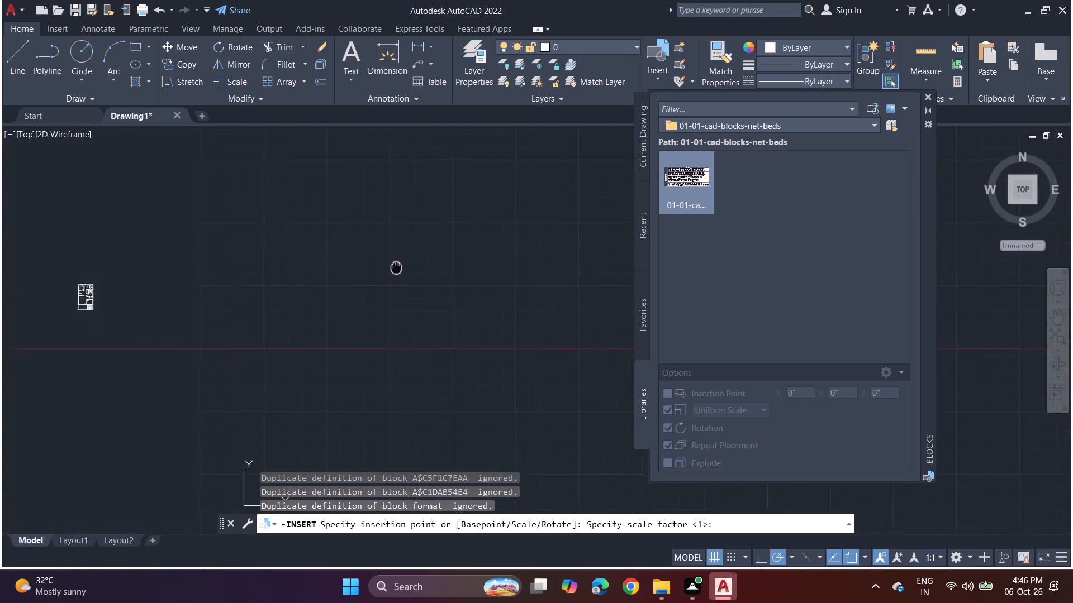
pyautogui.moveTo(415, 265); pyautogui.dragTo(524, 246, button='middle')
pyautogui.scroll(2, 223, 281)
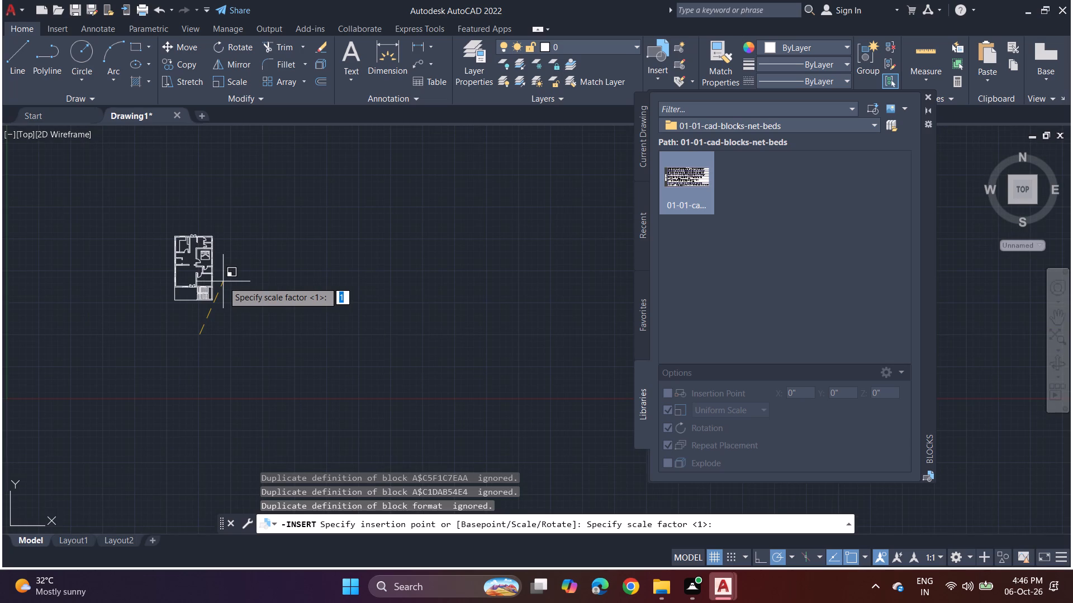
pyautogui.press('Escape')
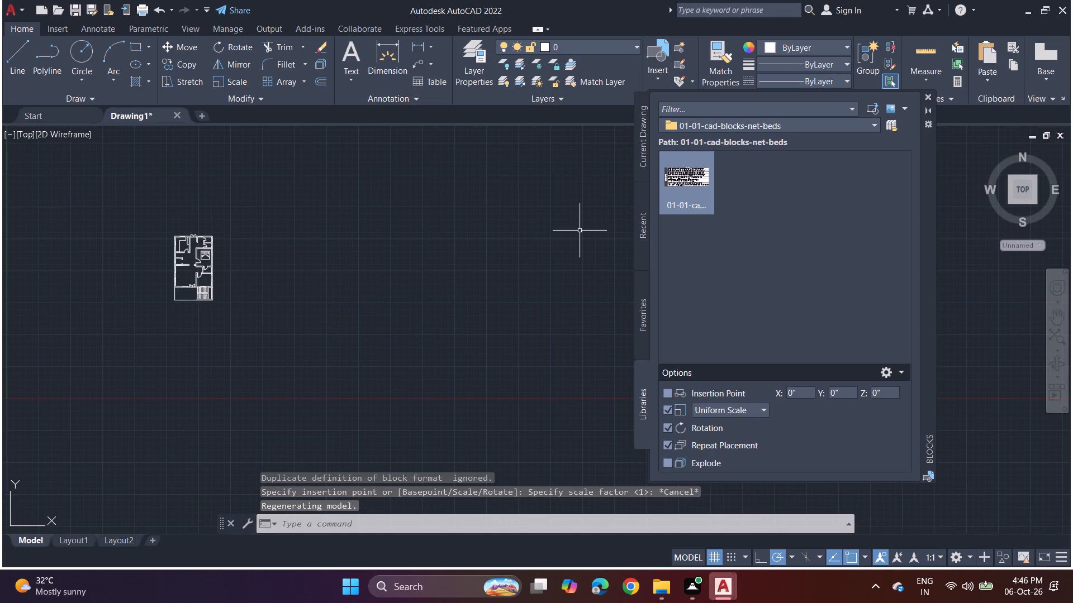
# Draw a guide line at about 45° from the house plan's lower-left corner out toward the oversized beds block.
pyautogui.moveTo(602, 211); pyautogui.dragTo(206, 321, button='middle')
pyautogui.moveTo(403, 252); pyautogui.dragTo(370, 294, button='middle')
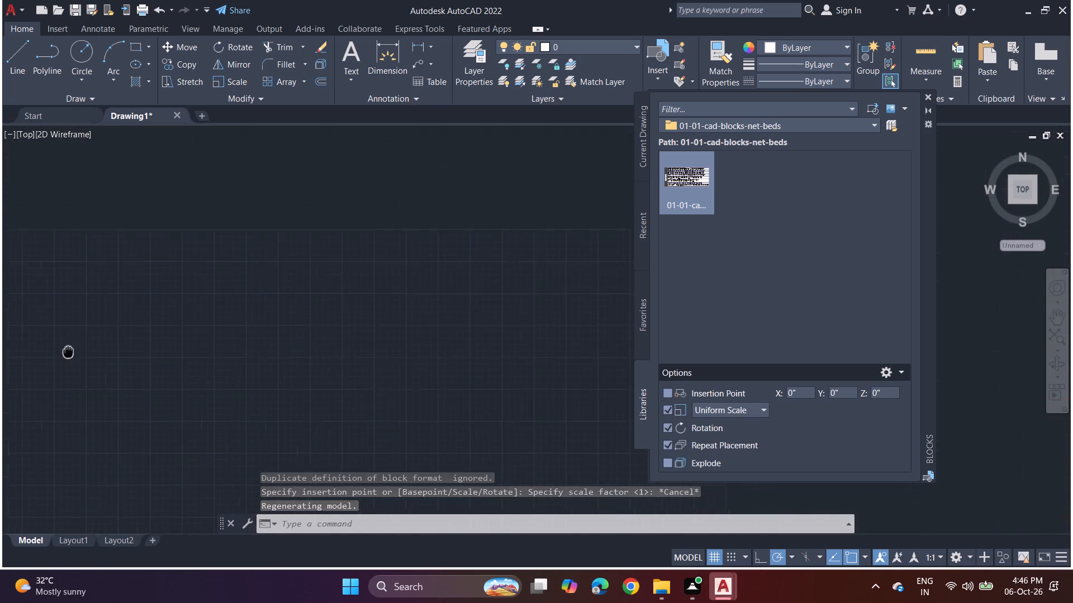
pyautogui.moveTo(370, 294); pyautogui.dragTo(742, 222, button='middle')
pyautogui.moveTo(380, 288); pyautogui.dragTo(529, 289, button='middle')
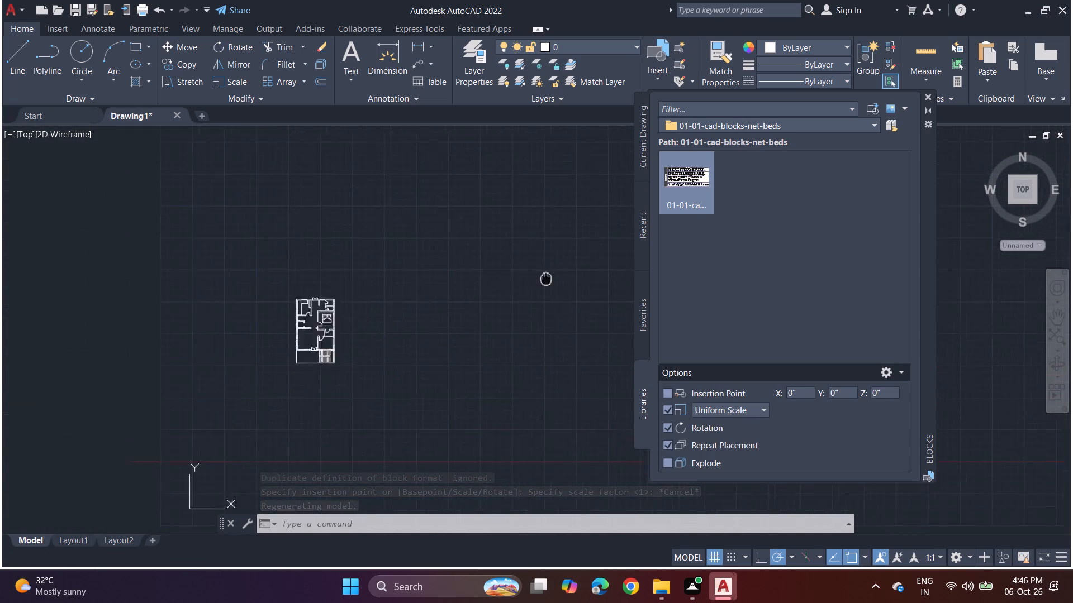
pyautogui.moveTo(529, 289); pyautogui.dragTo(506, 291, button='middle')
pyautogui.click(9, 63)
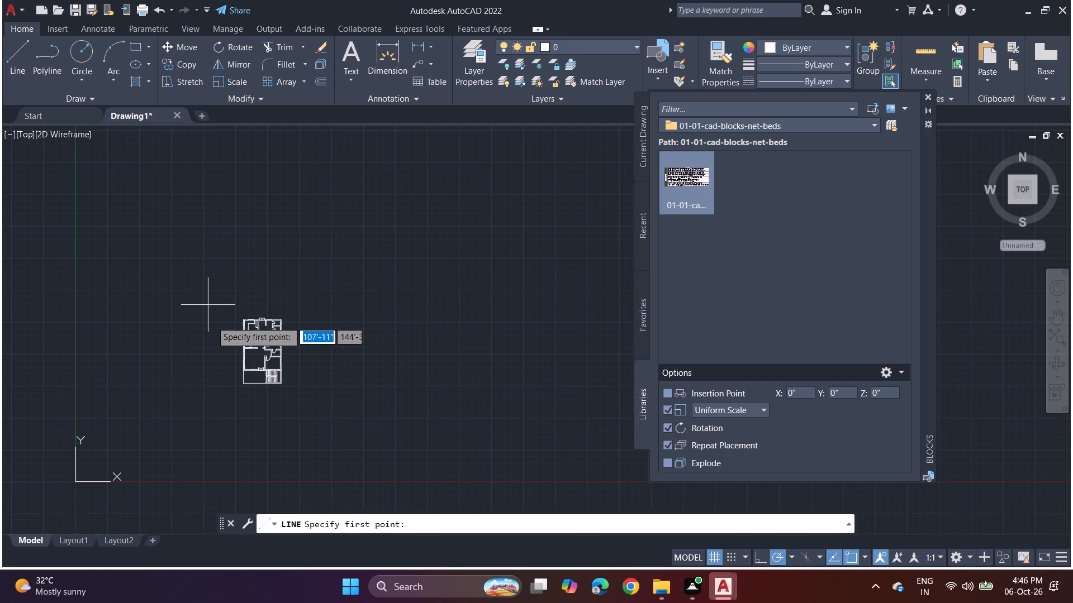
pyautogui.click(240, 381)
pyautogui.moveTo(482, 299); pyautogui.dragTo(0, 357, button='middle')
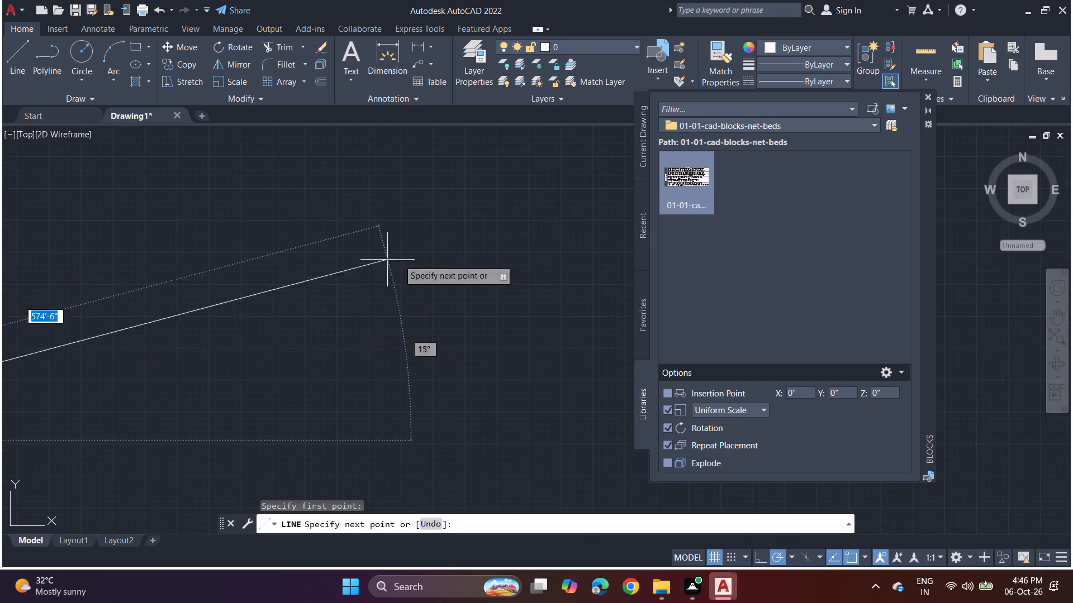
pyautogui.moveTo(565, 214); pyautogui.dragTo(14, 362, button='middle')
pyautogui.moveTo(557, 187); pyautogui.dragTo(63, 284, button='middle')
pyautogui.scroll(-2, 198, 216)
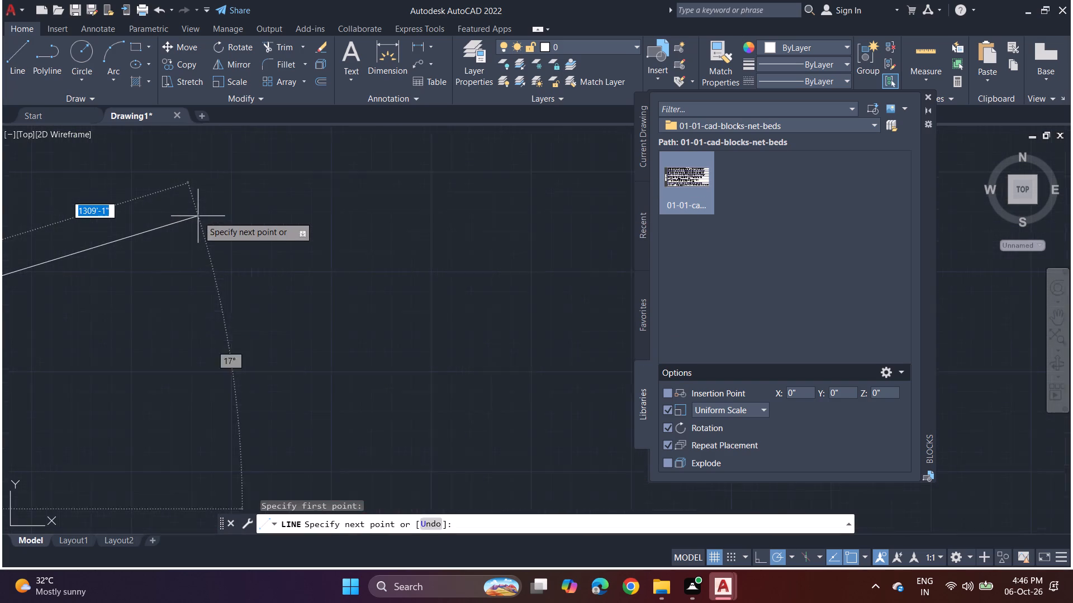
pyautogui.scroll(-5, 198, 216)
pyautogui.moveTo(198, 216); pyautogui.dragTo(284, 315, button='middle')
pyautogui.scroll(-4, 298, 297)
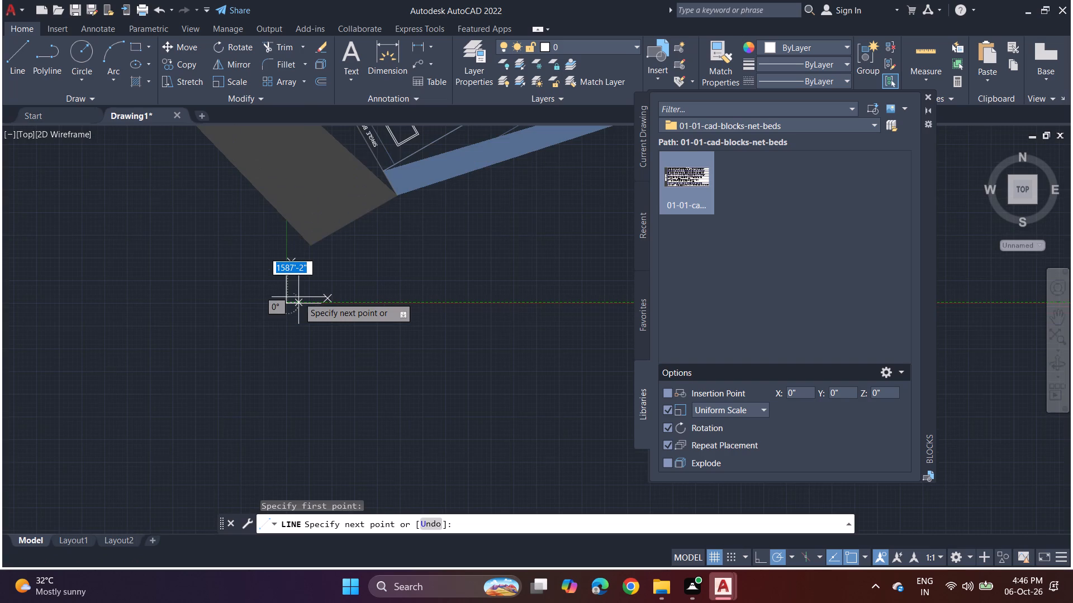
pyautogui.scroll(-4, 298, 297)
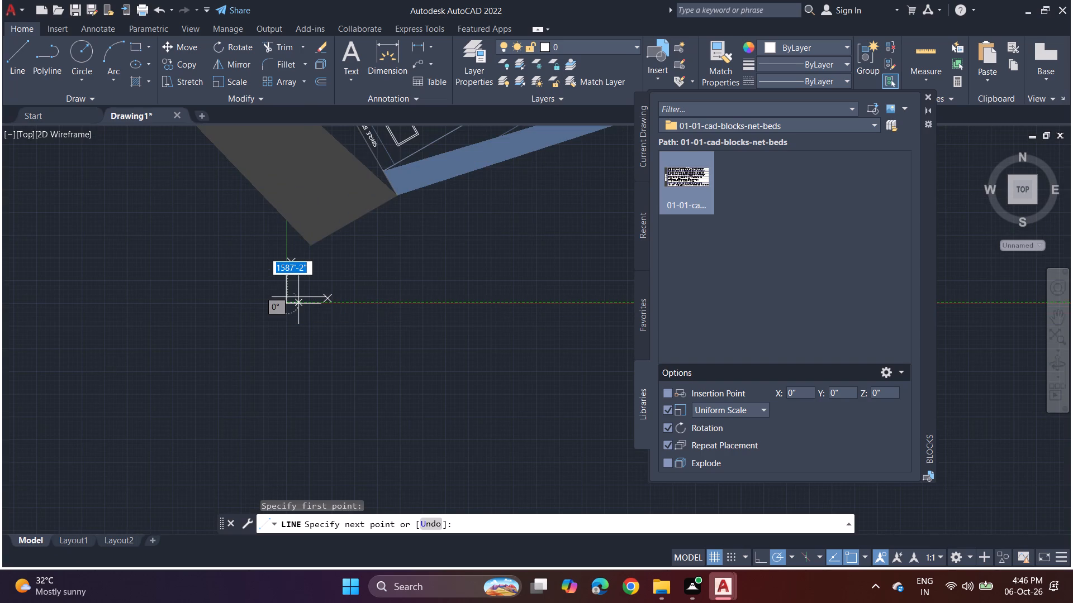
pyautogui.moveTo(298, 297); pyautogui.dragTo(221, 457, button='middle')
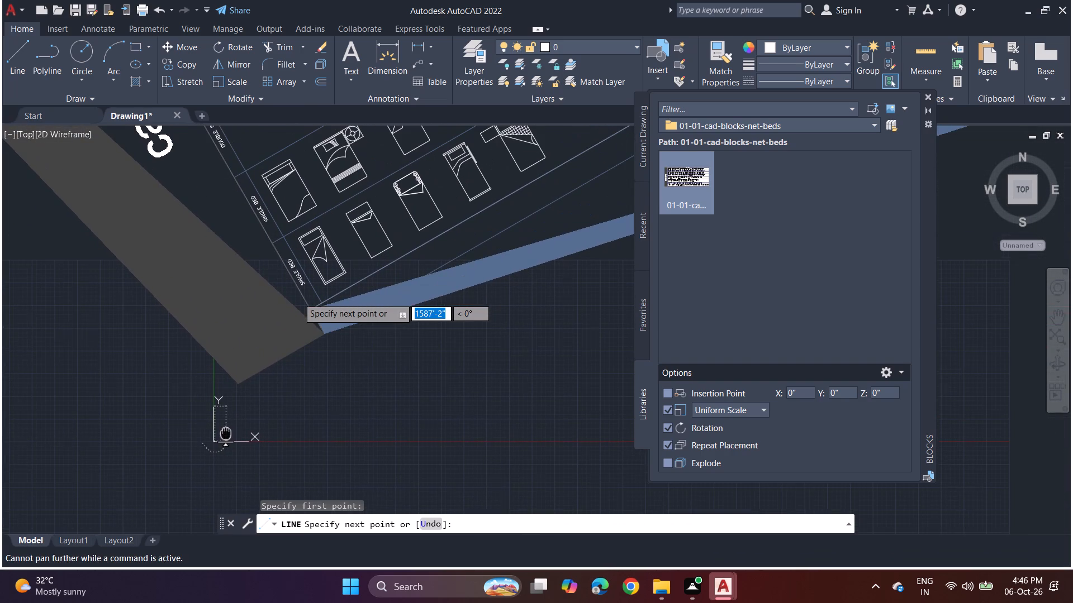
pyautogui.moveTo(221, 457); pyautogui.dragTo(260, 403, button='middle')
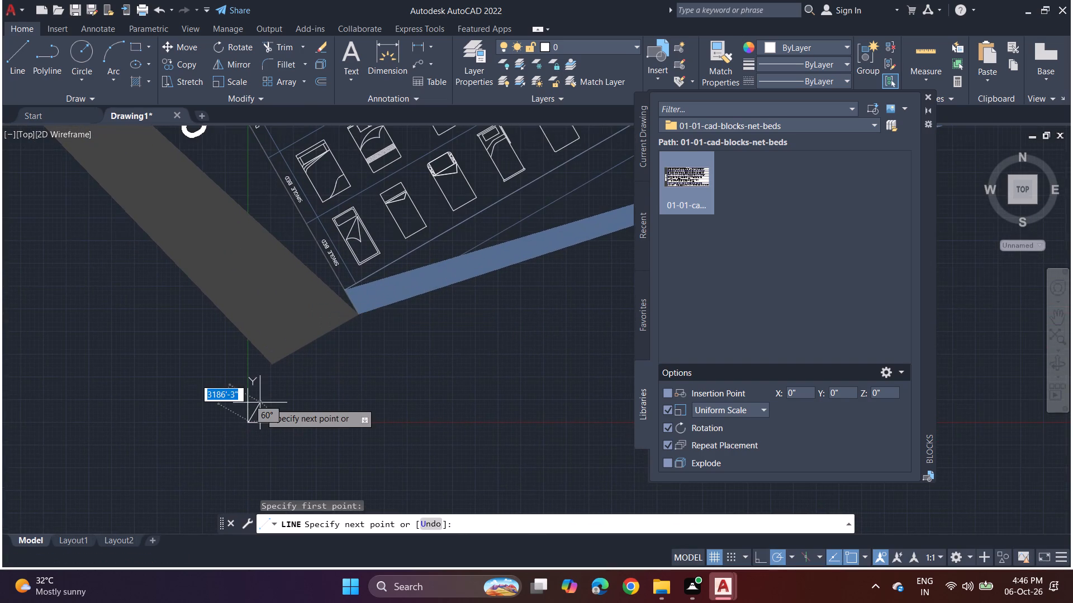
pyautogui.scroll(2, 263, 402)
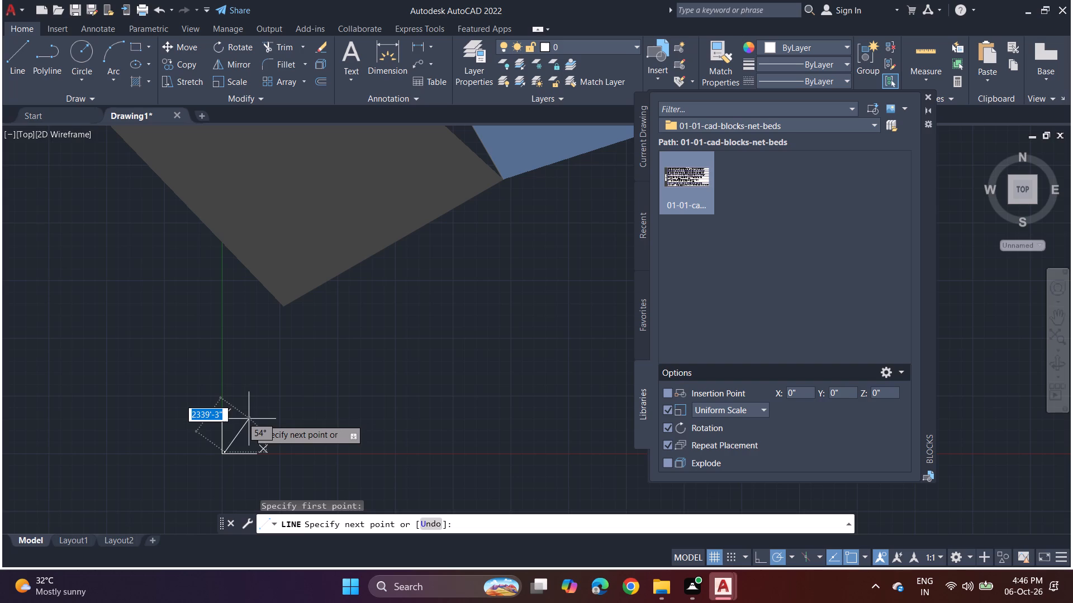
pyautogui.click(278, 398)
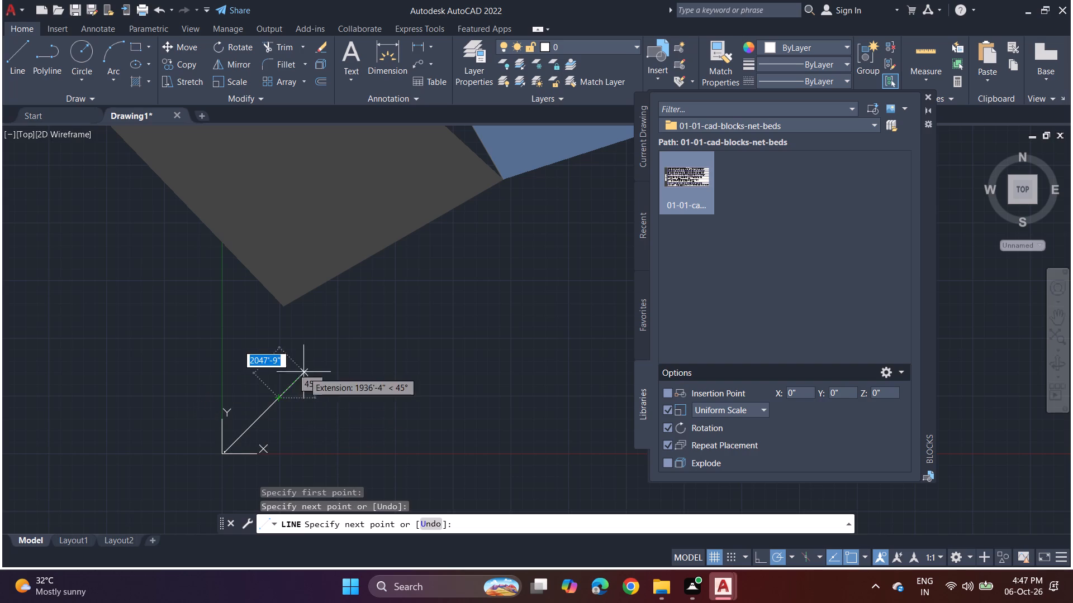
pyautogui.press('space')
pyautogui.press('space')
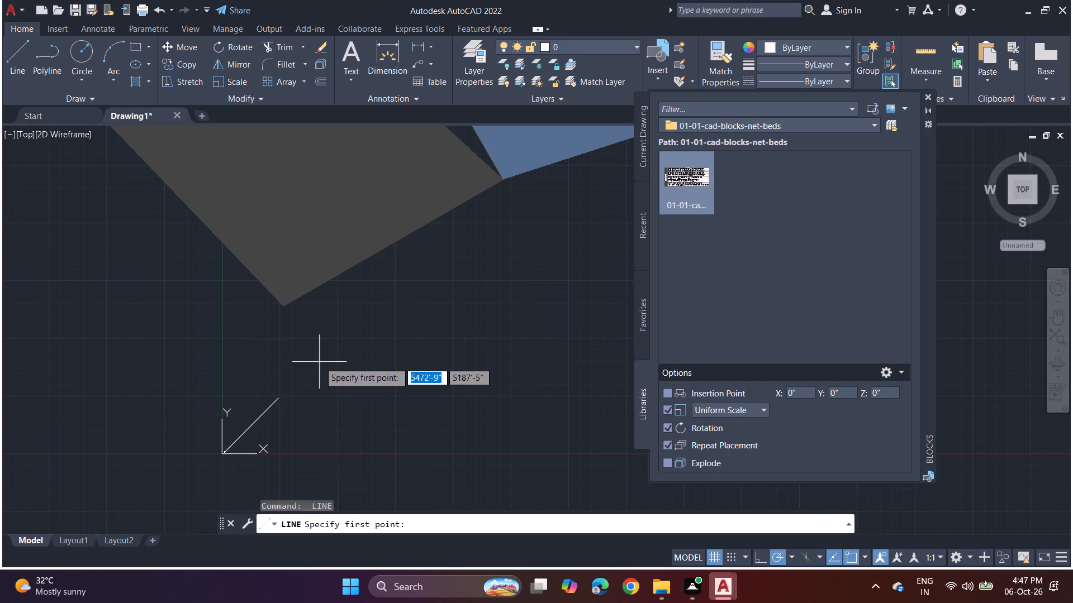
pyautogui.press('Escape')
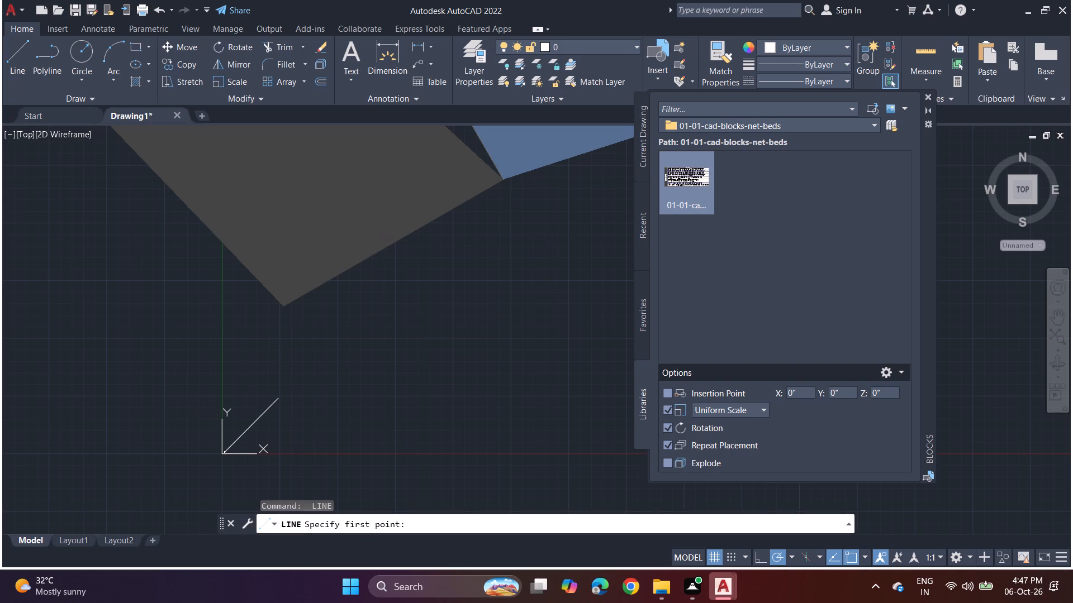
# Scale down the oversized beds block from a base point near its lowest corner, picking the factor freehand.
pyautogui.write('sc')
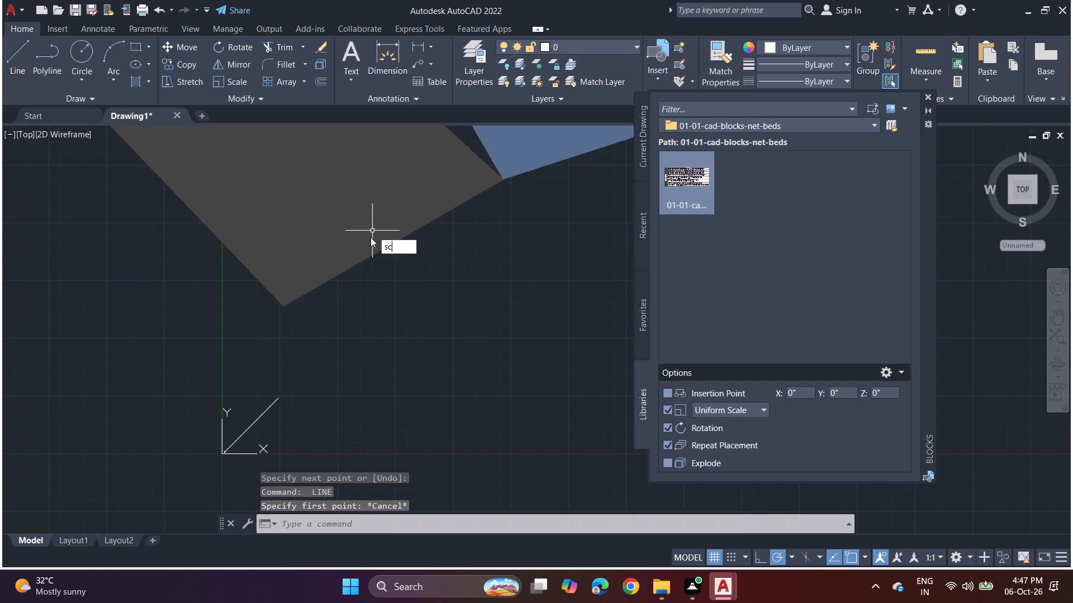
pyautogui.click(411, 261)
pyautogui.click(382, 217)
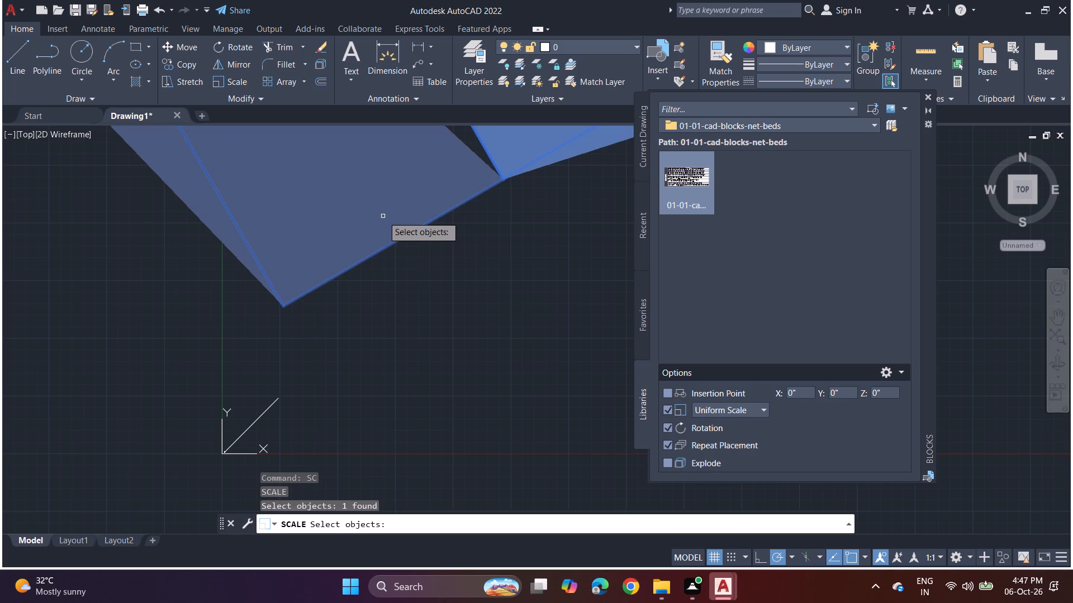
pyautogui.scroll(-2, 383, 216)
pyautogui.moveTo(383, 216); pyautogui.dragTo(288, 363, button='middle')
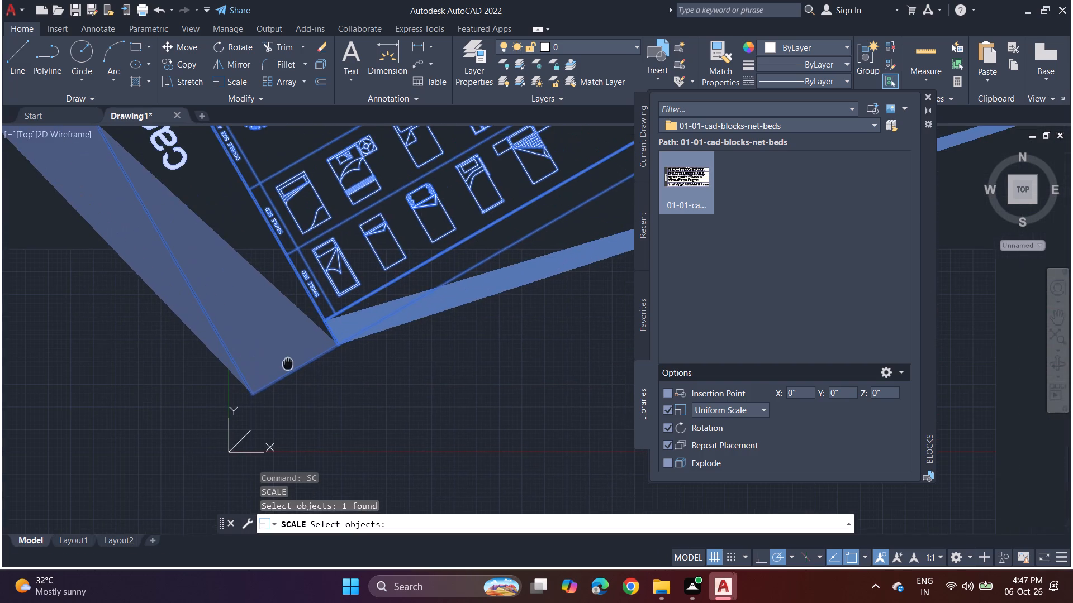
pyautogui.moveTo(288, 363); pyautogui.dragTo(258, 399, button='middle')
pyautogui.click(250, 395)
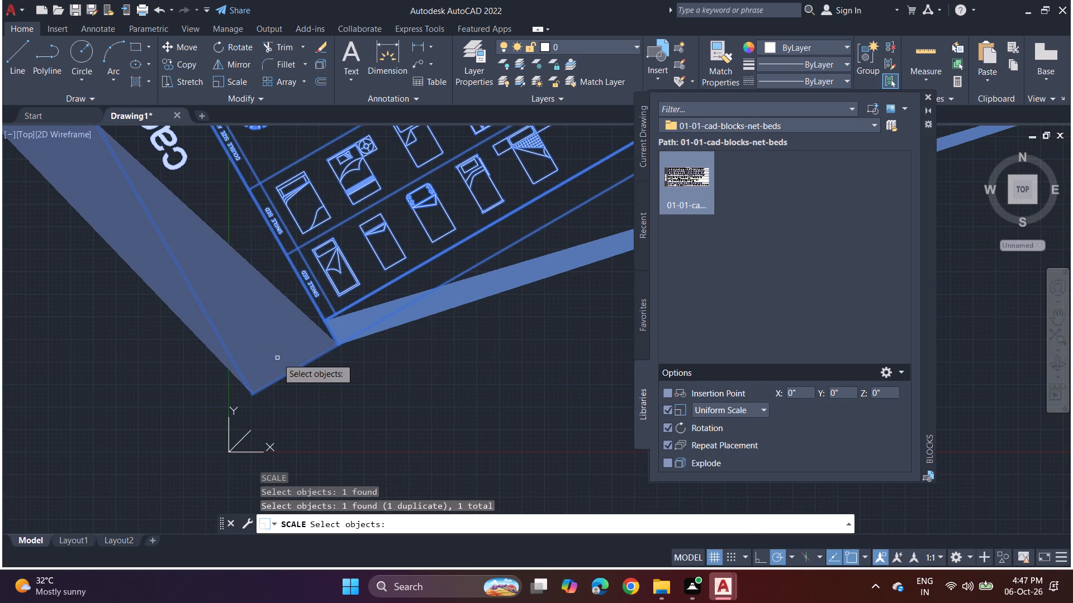
pyautogui.moveTo(277, 358); pyautogui.dragTo(294, 344)
pyautogui.press('space')
pyautogui.click(268, 361)
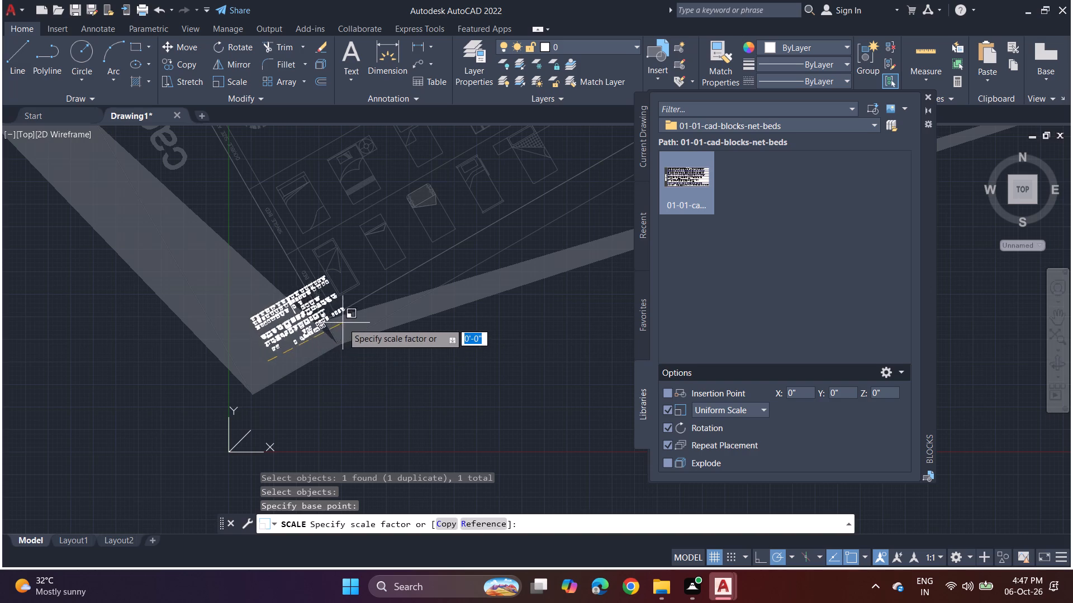
pyautogui.click(343, 323)
# Scale the beds block down again, using its uppermost corner as base point and a freehand factor.
pyautogui.scroll(2, 262, 389)
pyautogui.scroll(-2, 273, 372)
pyautogui.click(295, 322)
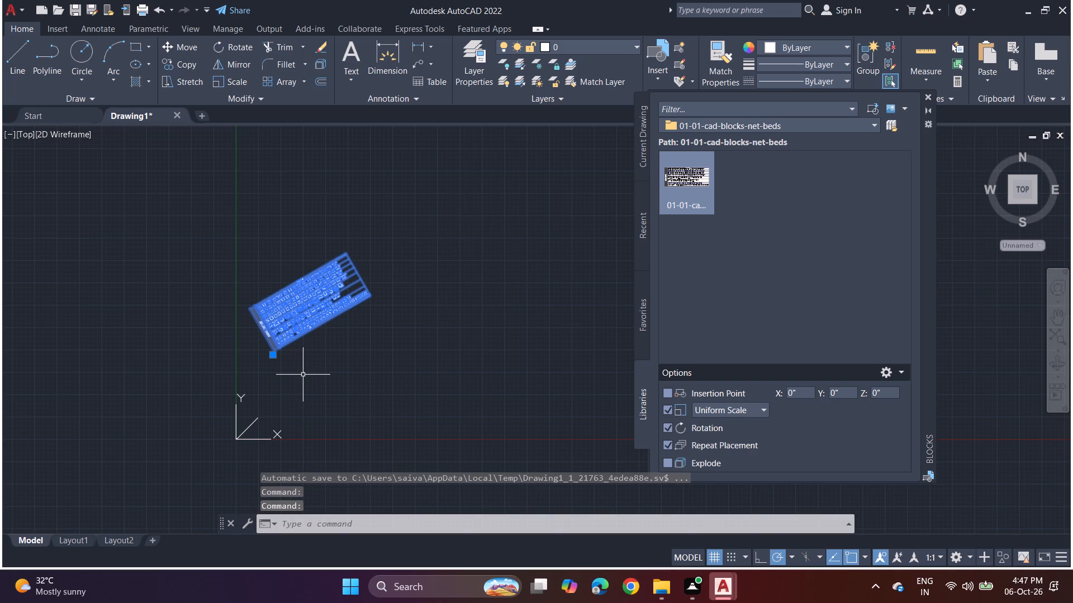
pyautogui.press('s')
pyautogui.press('c')
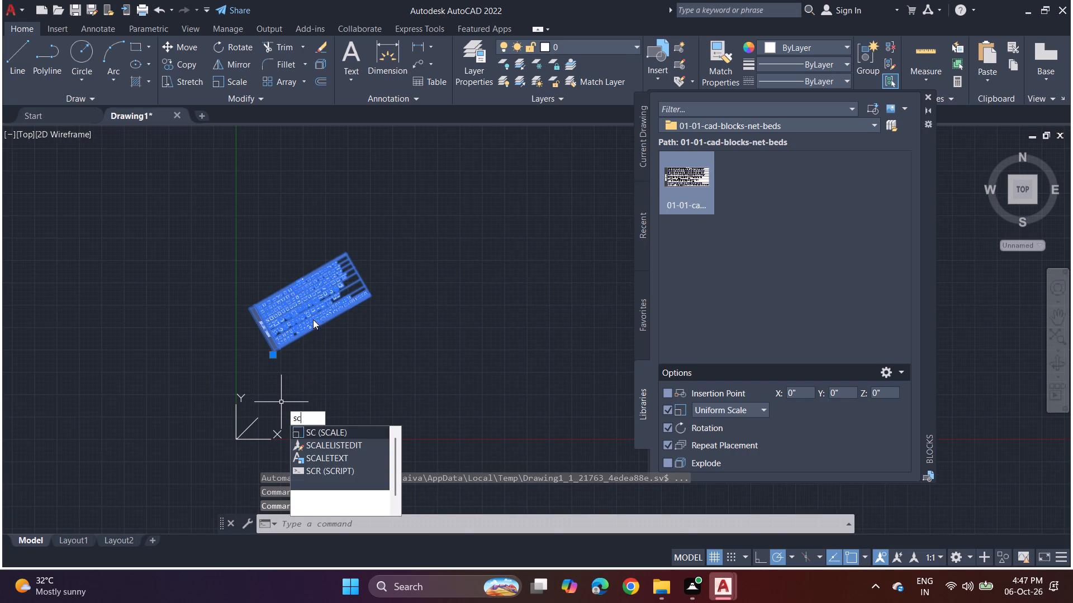
pyautogui.click(343, 433)
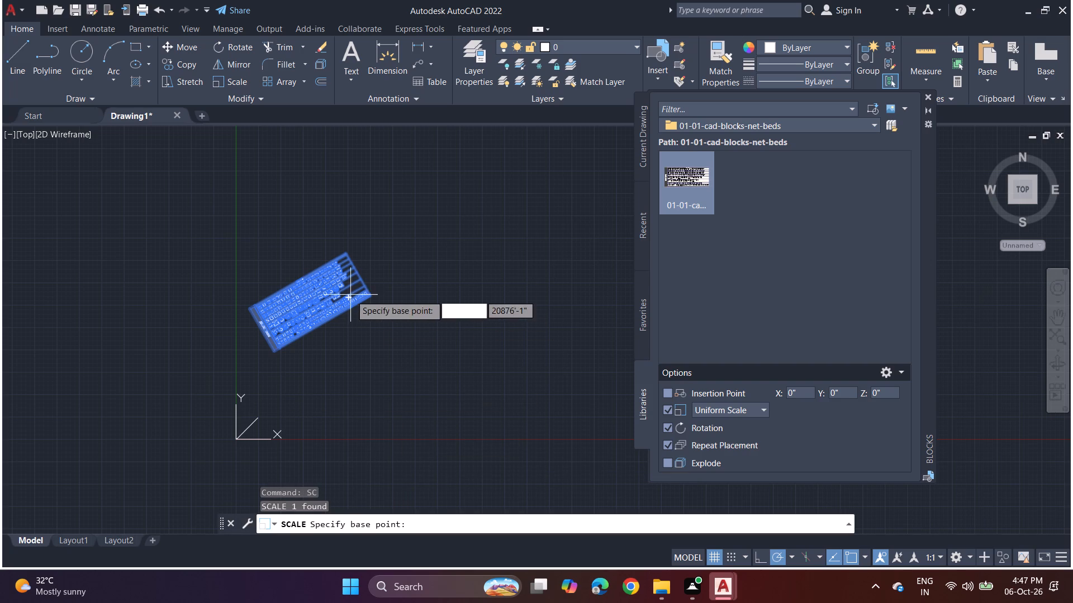
pyautogui.click(343, 256)
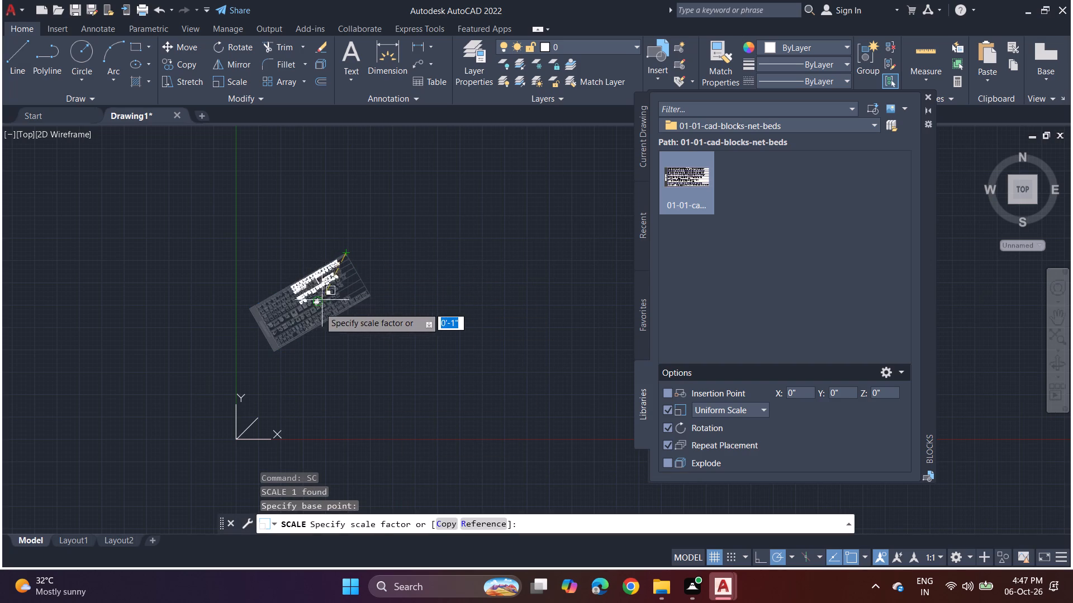
pyautogui.click(360, 256)
# Move the reduced beds block by its insertion point to just beside the house plan near the drawing origin.
pyautogui.moveTo(330, 320); pyautogui.dragTo(333, 314, button='middle')
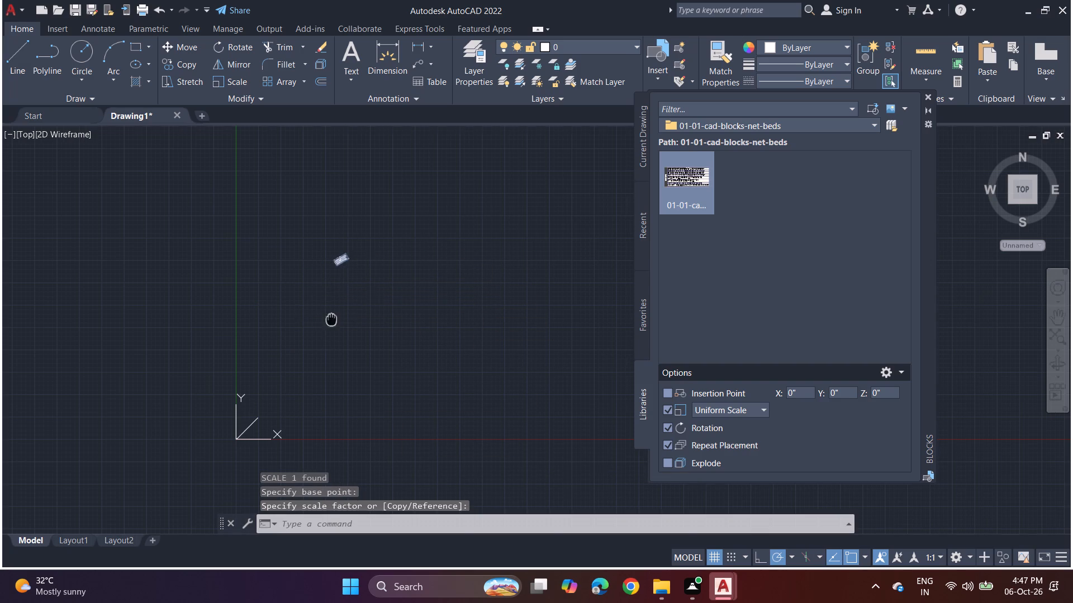
pyautogui.moveTo(333, 314); pyautogui.dragTo(349, 255, button='middle')
pyautogui.scroll(2, 352, 209)
pyautogui.click(365, 174)
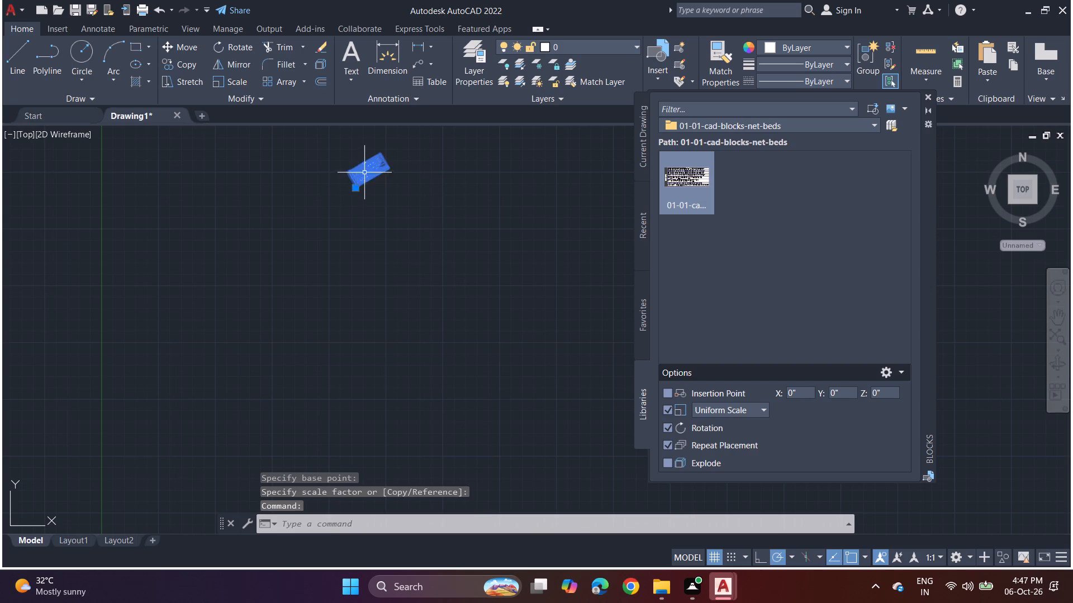
pyautogui.click(357, 190)
pyautogui.moveTo(236, 409); pyautogui.dragTo(245, 401, button='middle')
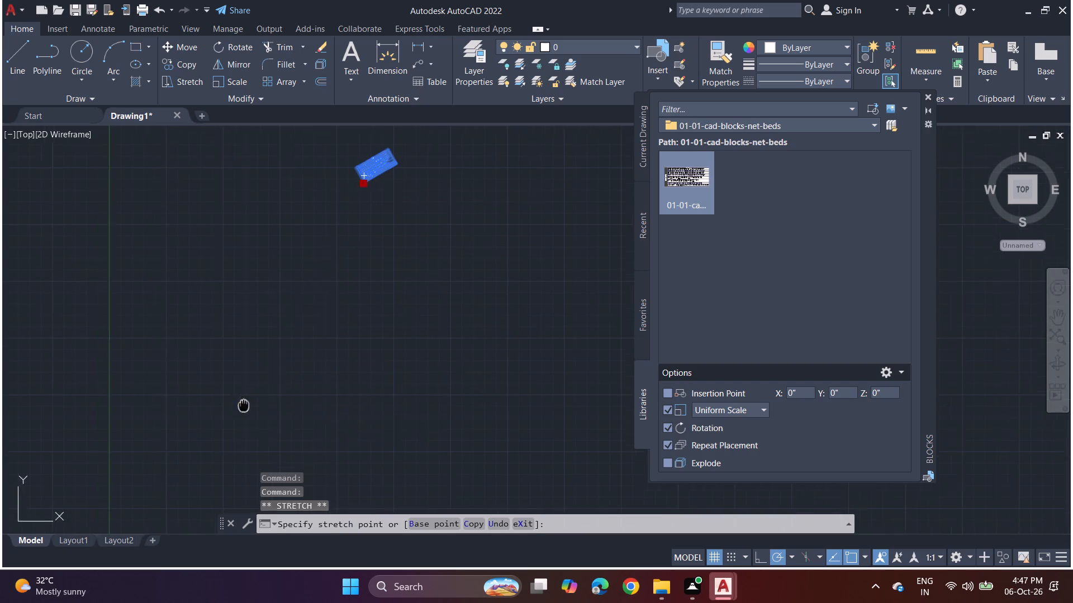
pyautogui.moveTo(245, 401); pyautogui.dragTo(431, 159, button='middle')
pyautogui.scroll(2, 270, 385)
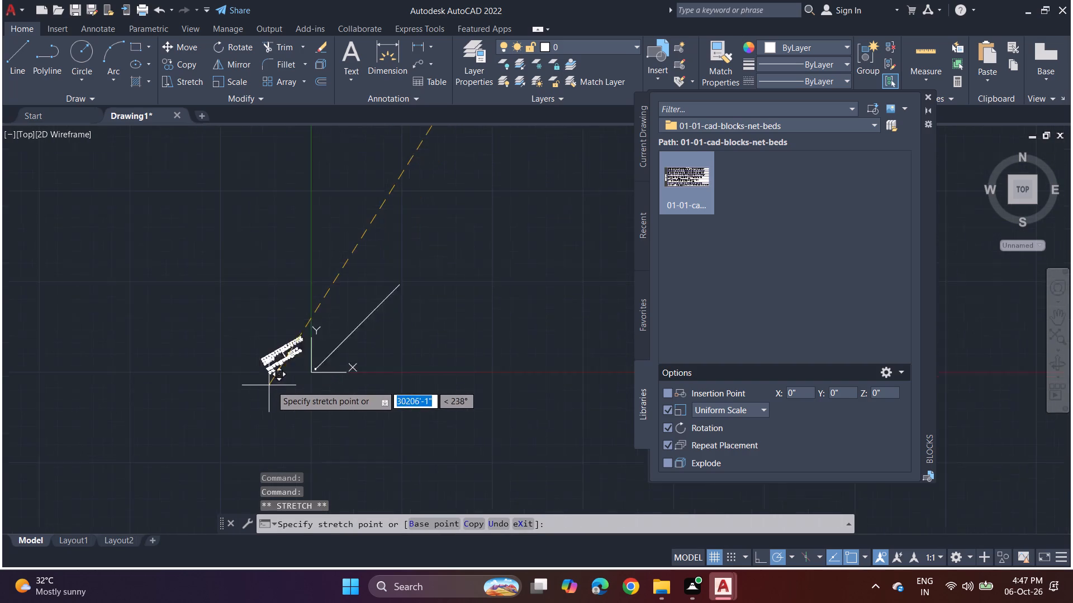
pyautogui.scroll(3, 318, 384)
pyautogui.moveTo(378, 365); pyautogui.dragTo(224, 427, button='middle')
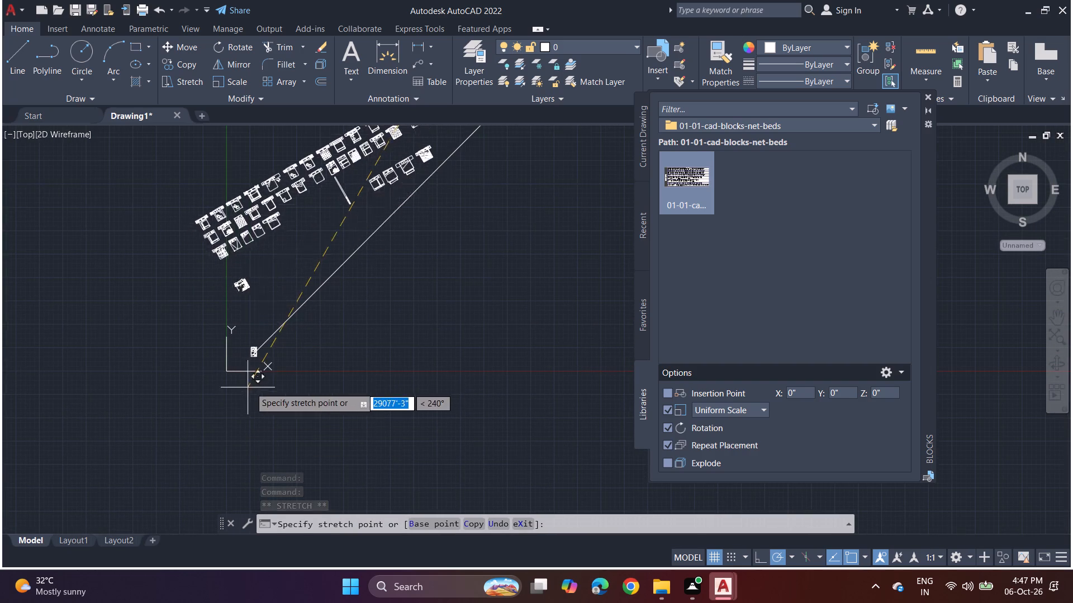
pyautogui.click(306, 375)
# Scale the beds block down once more from its uppermost corner with a small freehand factor.
pyautogui.scroll(-2, 323, 334)
pyautogui.moveTo(323, 334); pyautogui.dragTo(284, 371, button='middle')
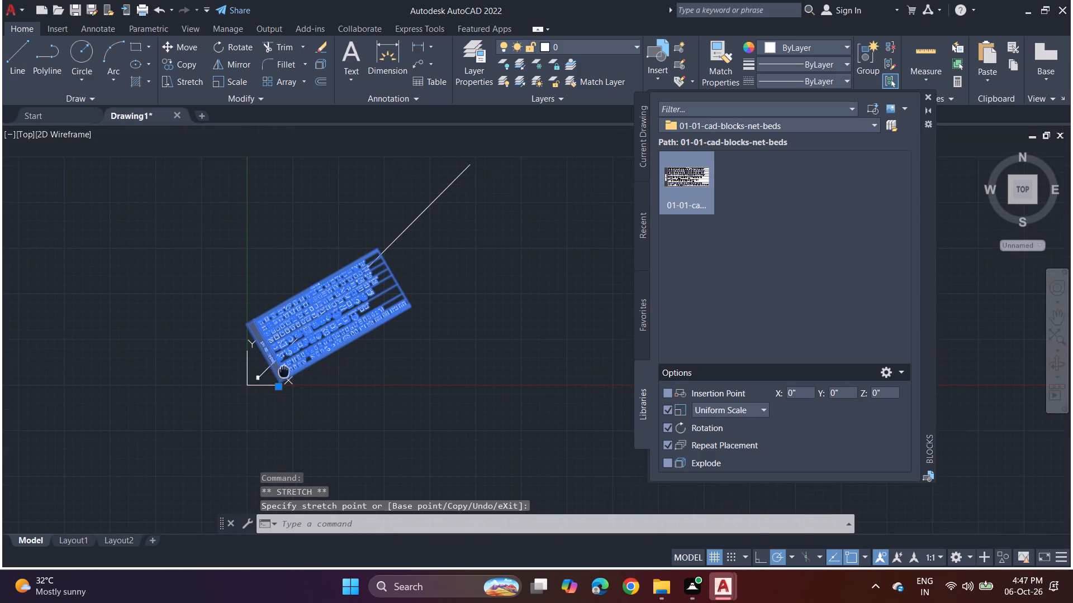
pyautogui.moveTo(284, 371); pyautogui.dragTo(283, 371, button='middle')
pyautogui.write('sc')
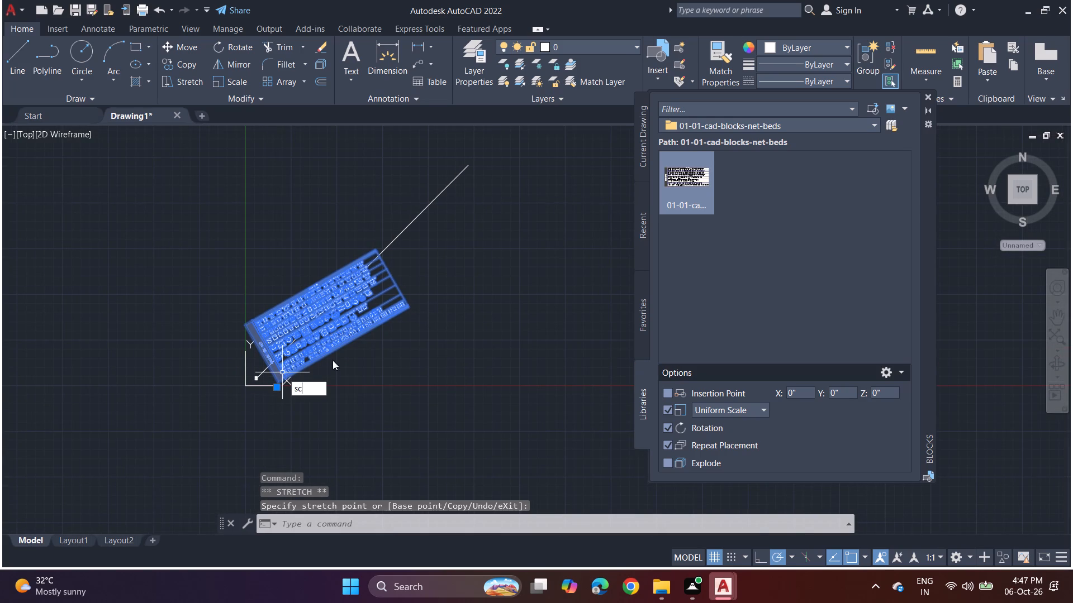
pyautogui.click(327, 401)
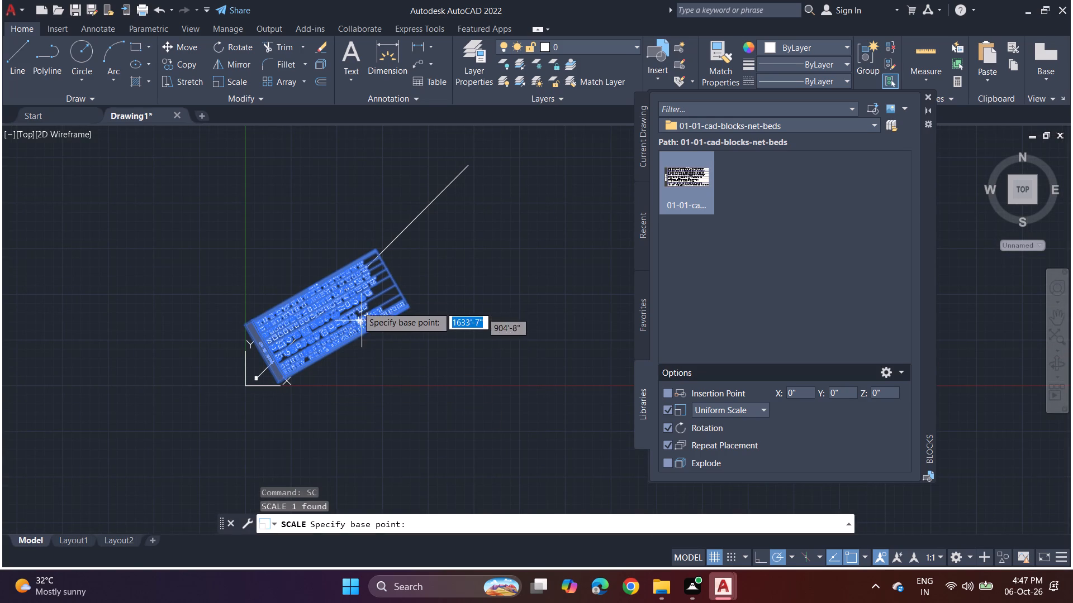
pyautogui.click(373, 250)
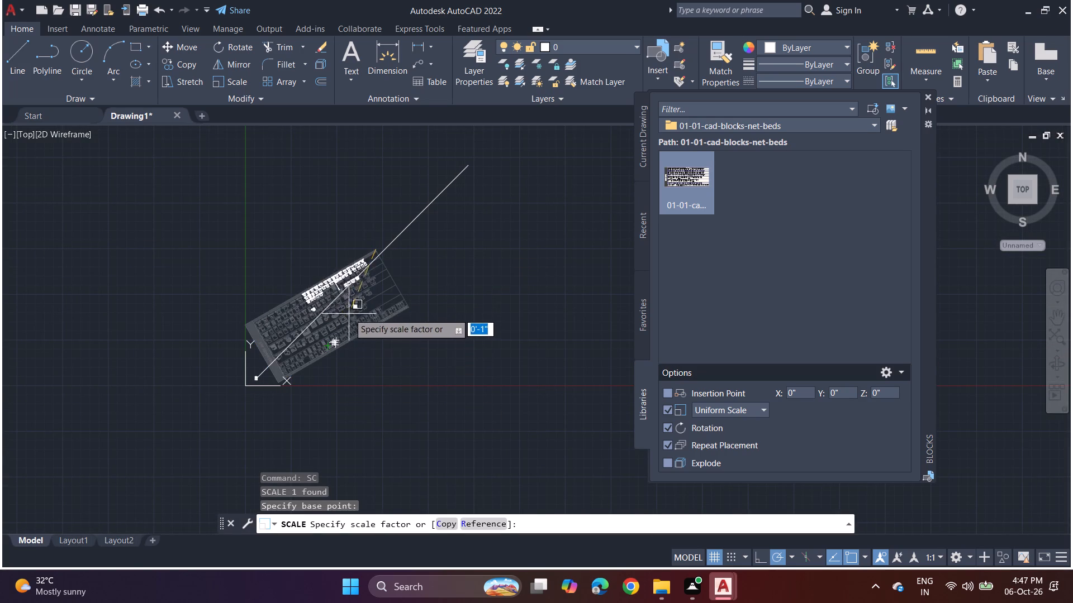
pyautogui.click(372, 258)
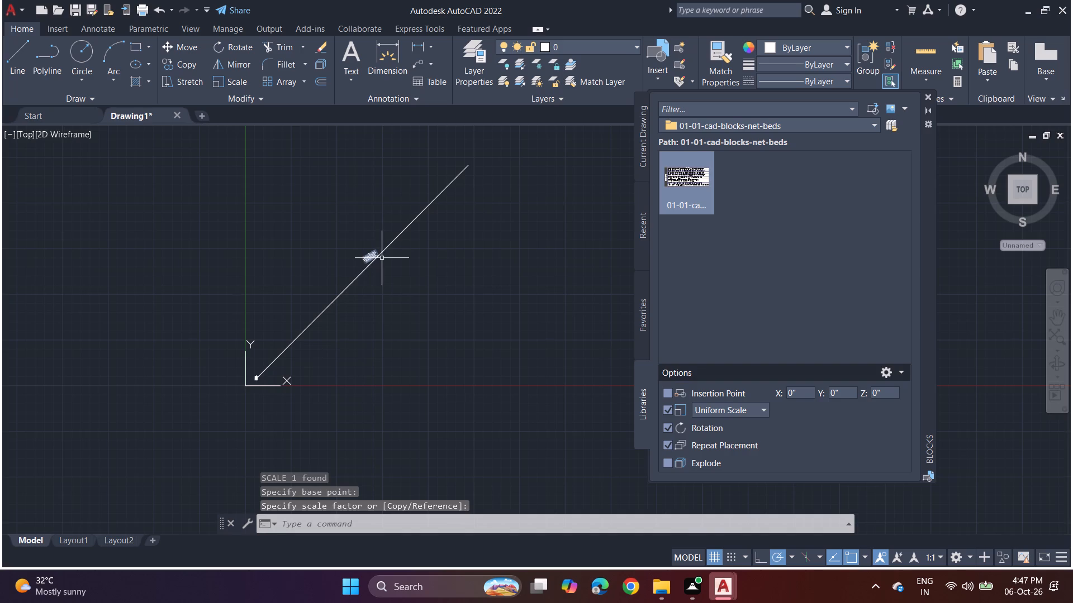
# Move the scaled-down beds block by its insertion point to the house plan near the drawing origin.
pyautogui.scroll(2, 362, 283)
pyautogui.moveTo(355, 289); pyautogui.dragTo(433, 237, button='middle')
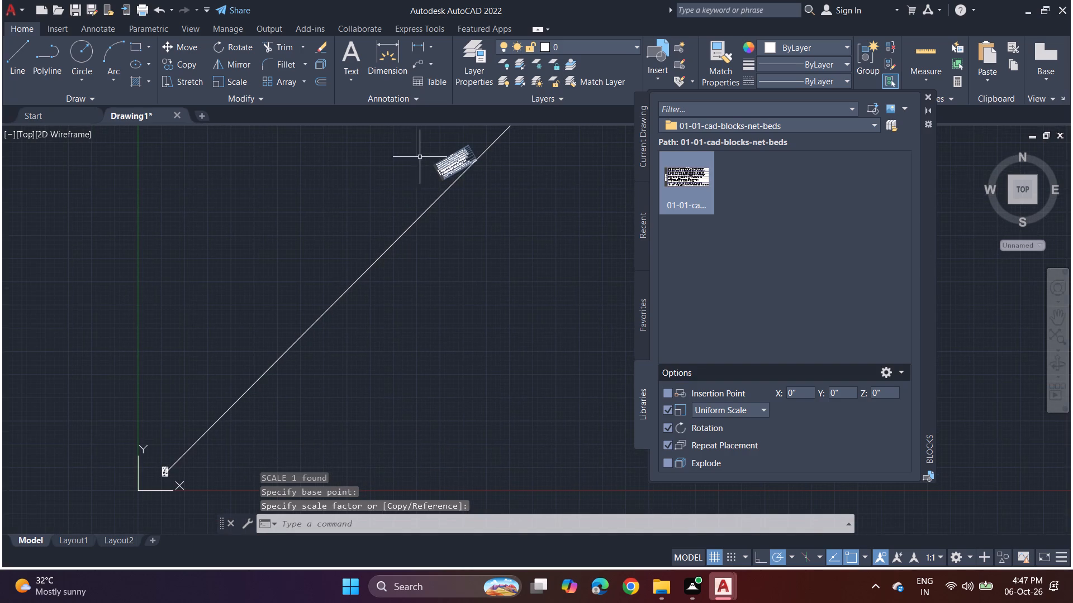
pyautogui.click(450, 162)
pyautogui.click(444, 186)
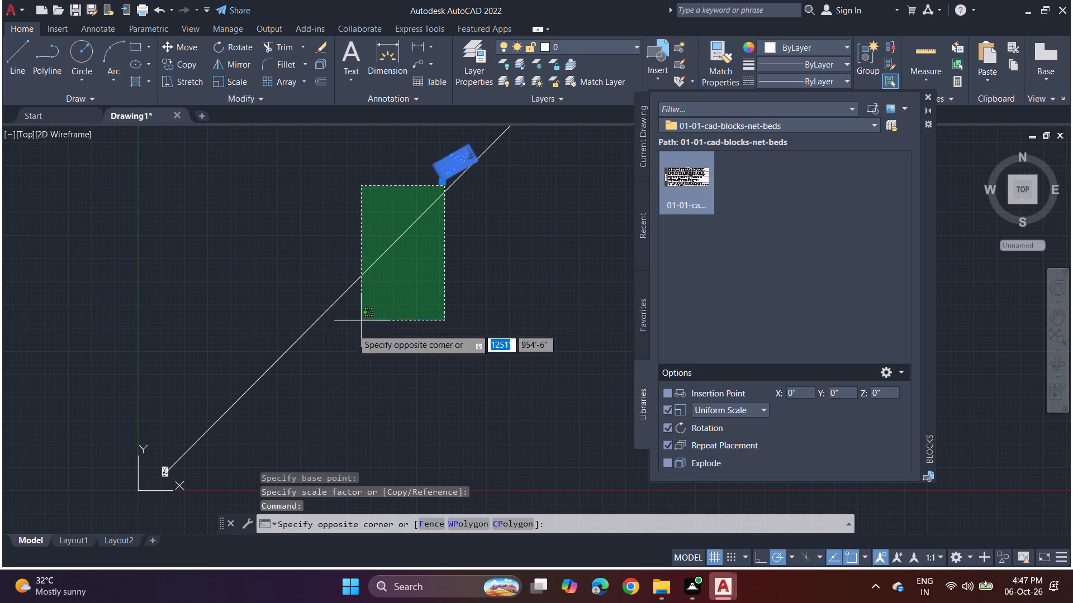
pyautogui.click(439, 181)
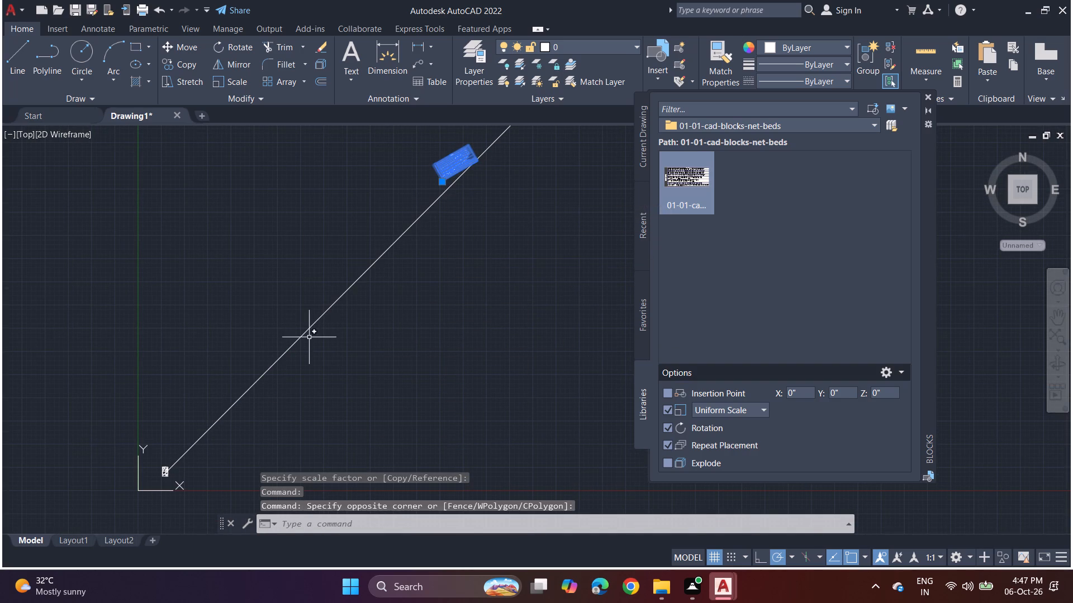
pyautogui.click(441, 181)
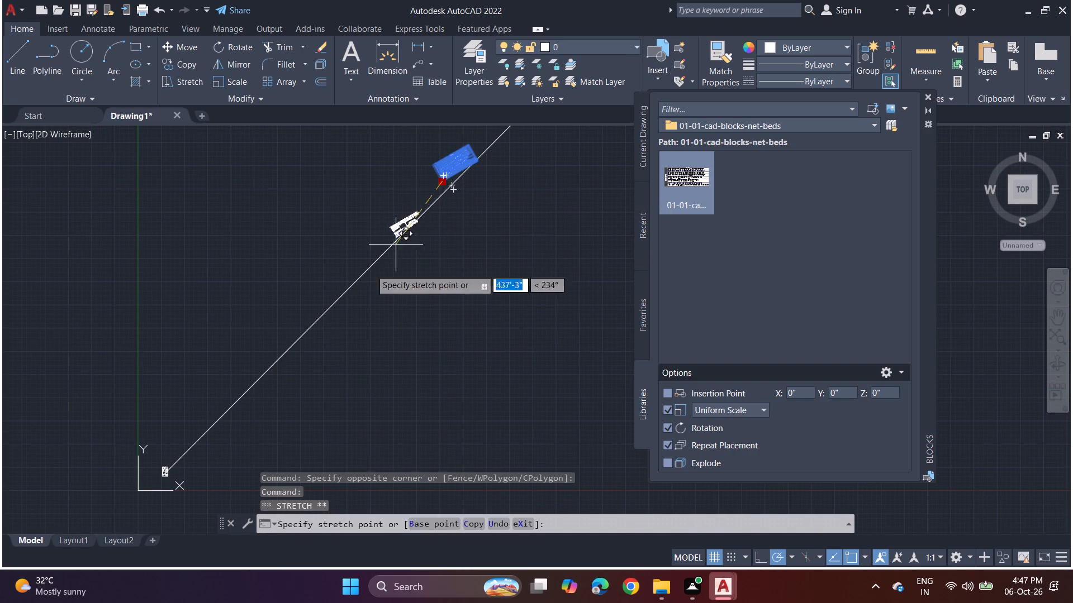
pyautogui.click(171, 463)
# Examine the individual bed drawings in the beds block and compare their size with the house plan.
pyautogui.moveTo(175, 465); pyautogui.dragTo(292, 310, button='middle')
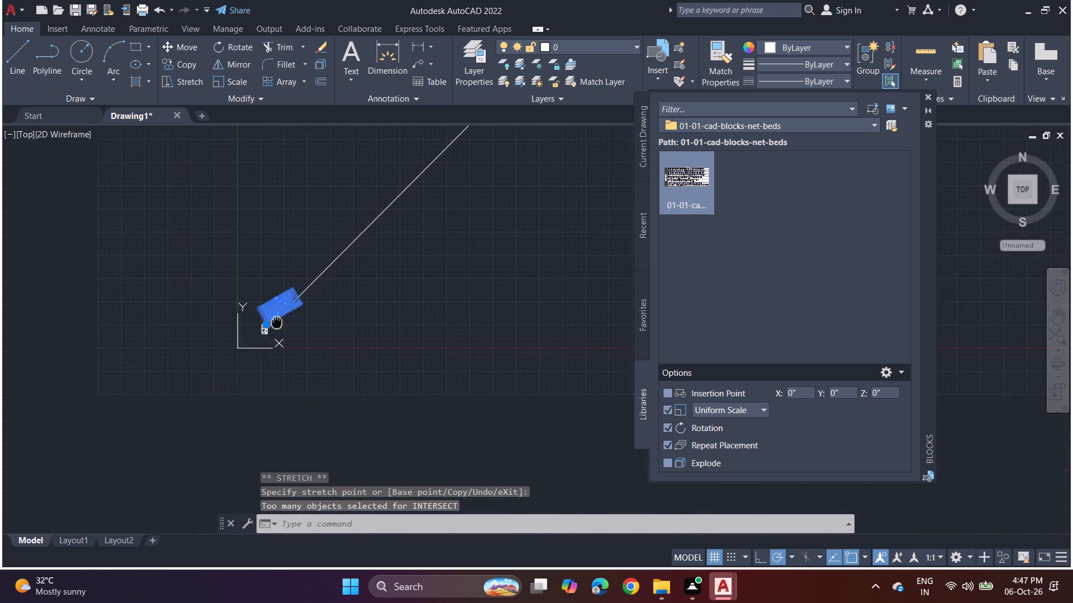
pyautogui.moveTo(292, 310); pyautogui.dragTo(298, 306, button='middle')
pyautogui.scroll(3, 320, 286)
pyautogui.scroll(1, 268, 321)
pyautogui.moveTo(268, 321); pyautogui.dragTo(424, 261, button='middle')
pyautogui.scroll(1, 424, 261)
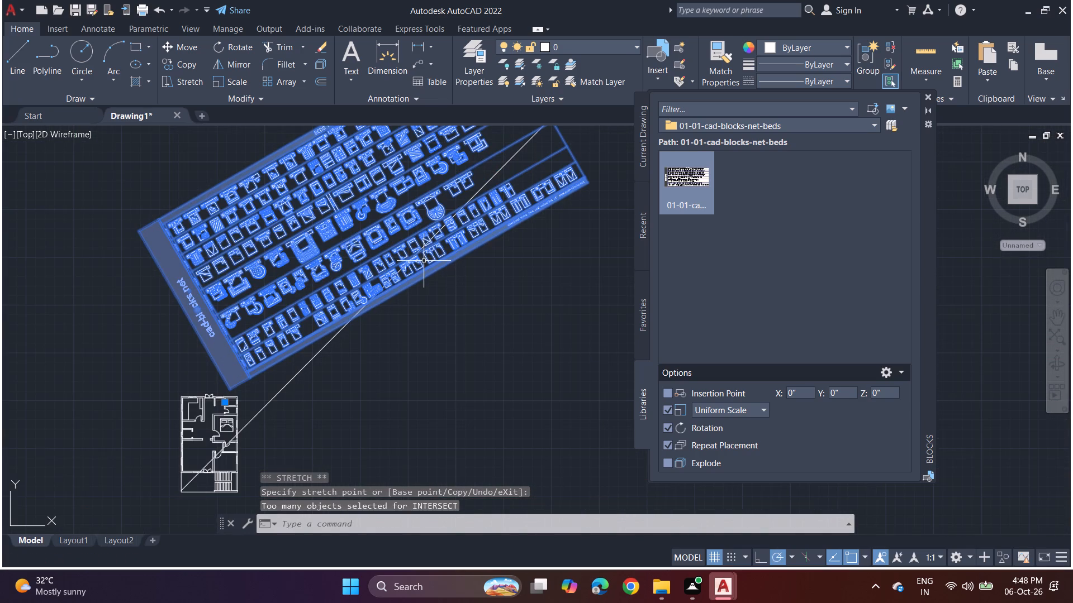
pyautogui.scroll(1, 324, 277)
pyautogui.scroll(-1, 324, 277)
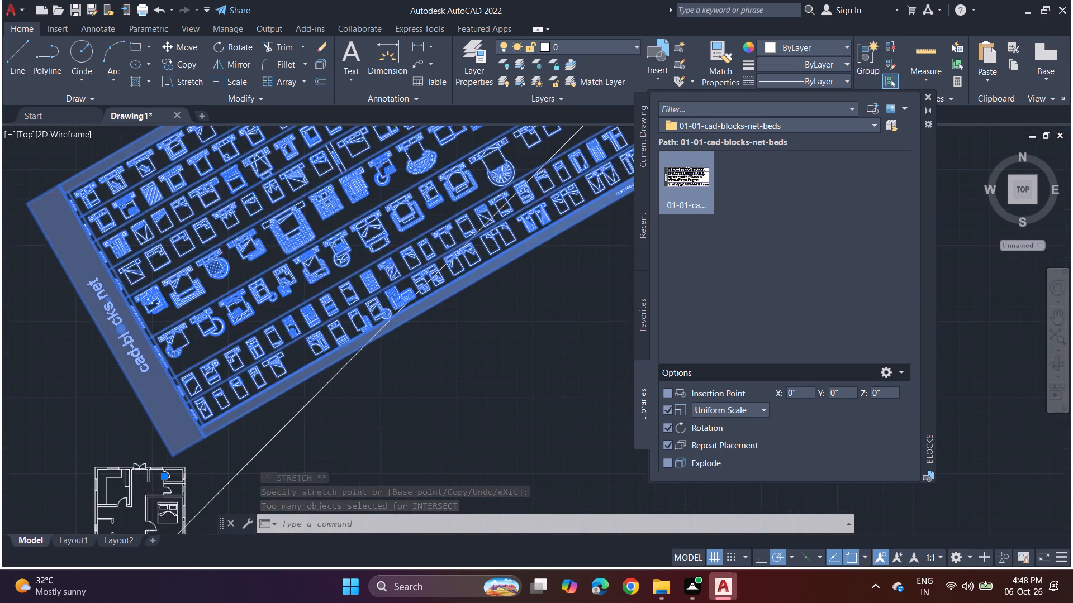
pyautogui.scroll(1, 317, 280)
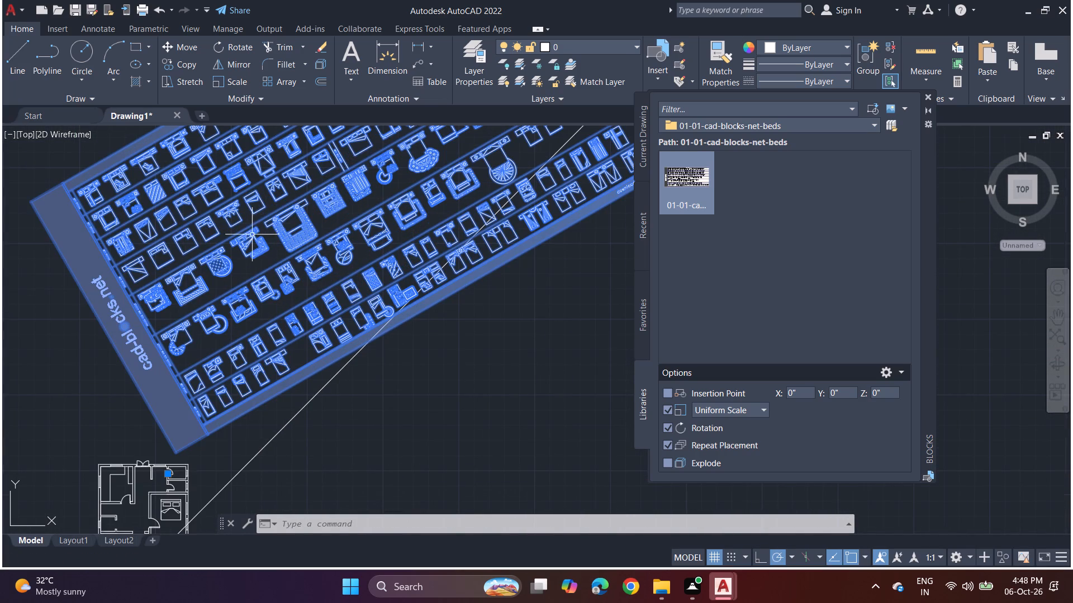
pyautogui.scroll(3, 238, 228)
pyautogui.moveTo(223, 205); pyautogui.dragTo(279, 344, button='middle')
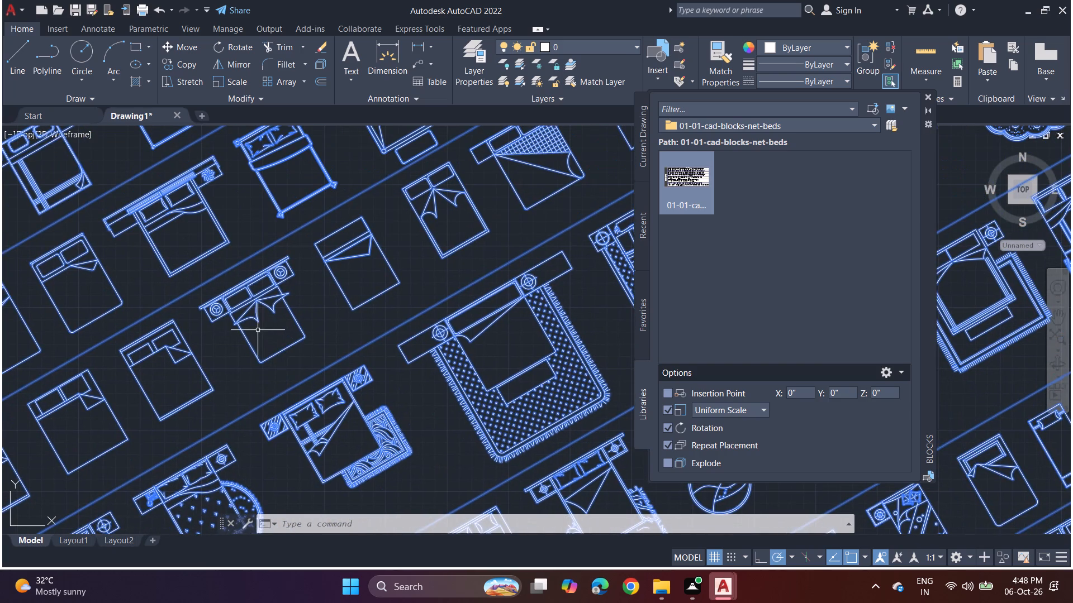
pyautogui.scroll(1, 258, 330)
pyautogui.scroll(-2, 242, 315)
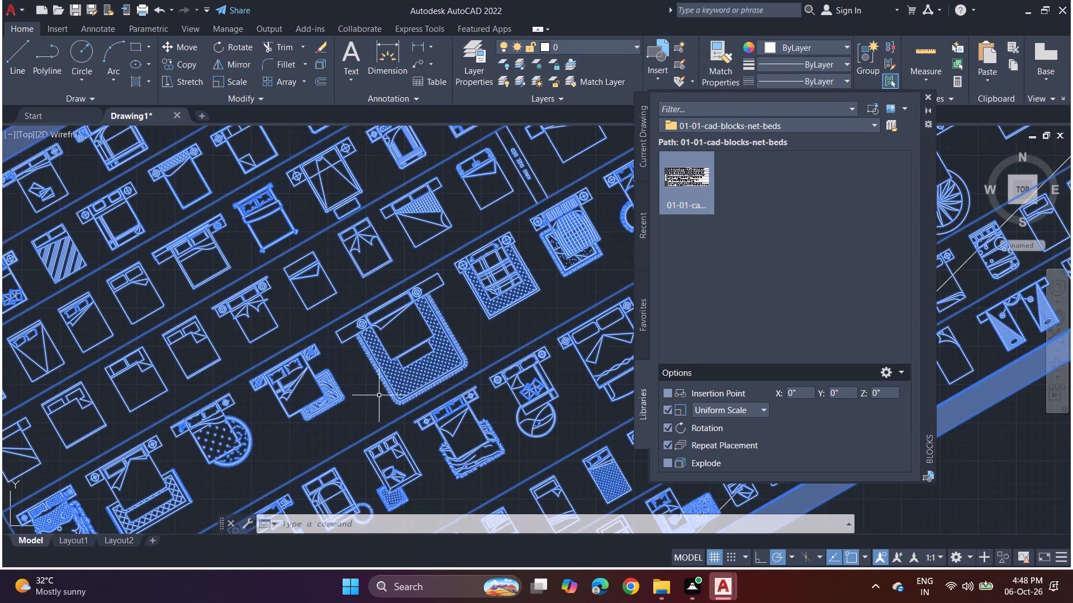
pyautogui.moveTo(381, 395); pyautogui.dragTo(285, 372, button='middle')
pyautogui.scroll(-1, 276, 365)
pyautogui.middleClick(216, 398)
pyautogui.scroll(2, 216, 398)
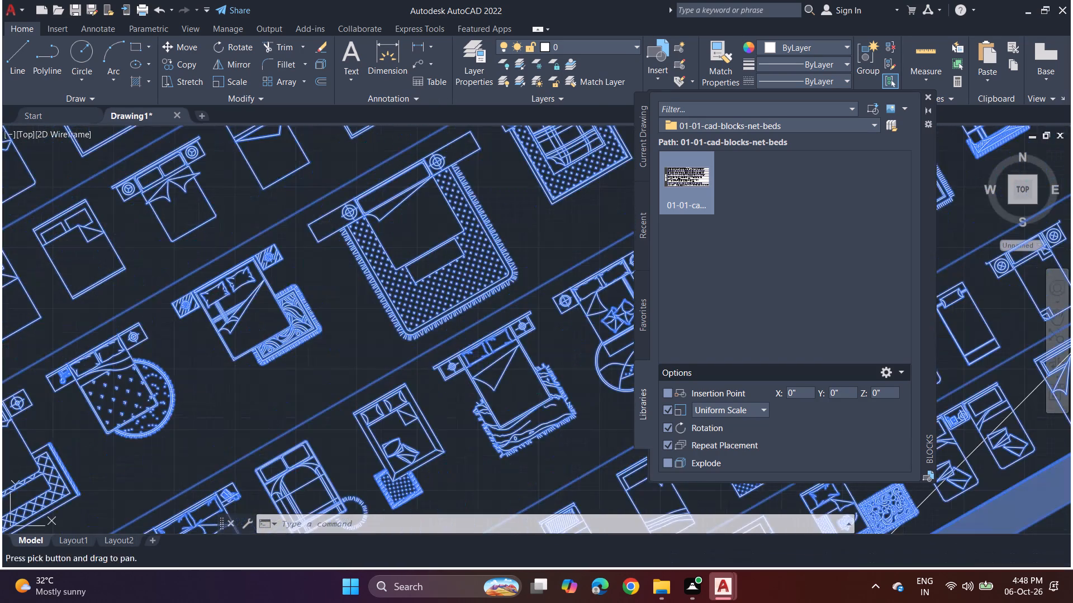
pyautogui.moveTo(436, 434); pyautogui.dragTo(194, 380, button='middle')
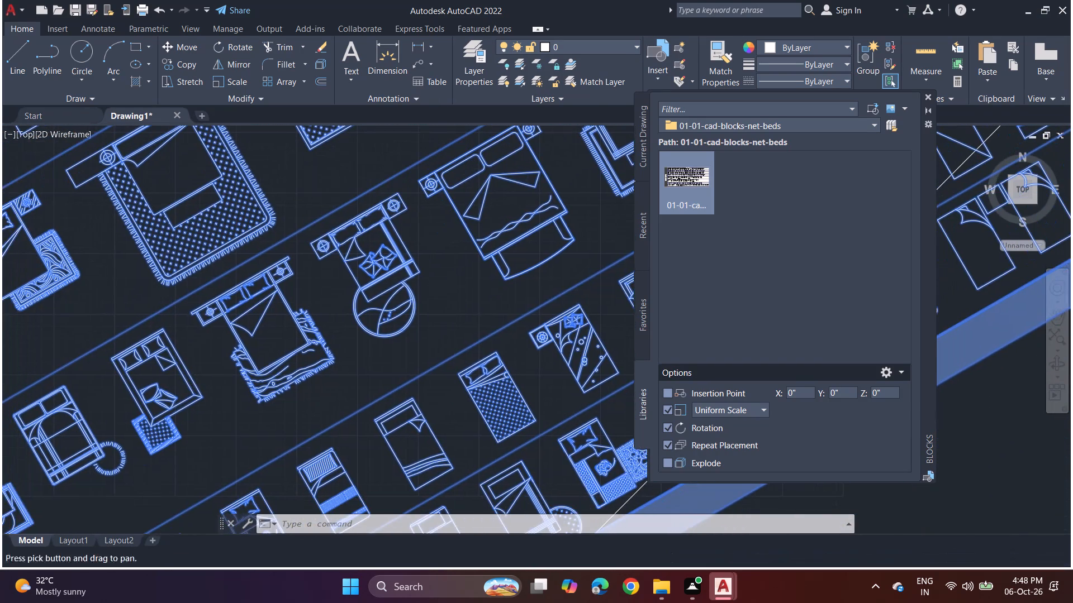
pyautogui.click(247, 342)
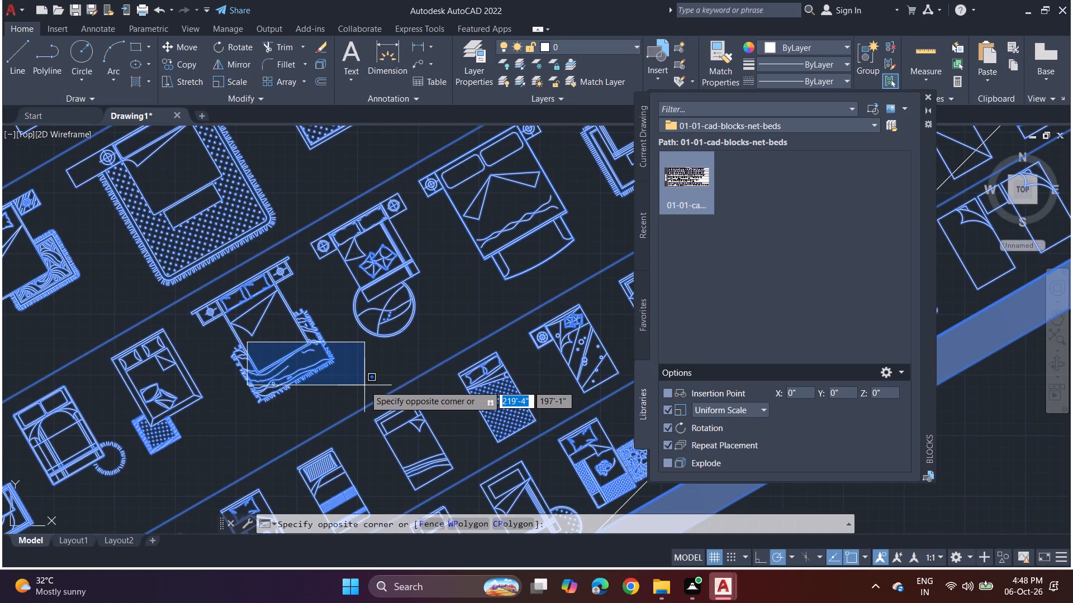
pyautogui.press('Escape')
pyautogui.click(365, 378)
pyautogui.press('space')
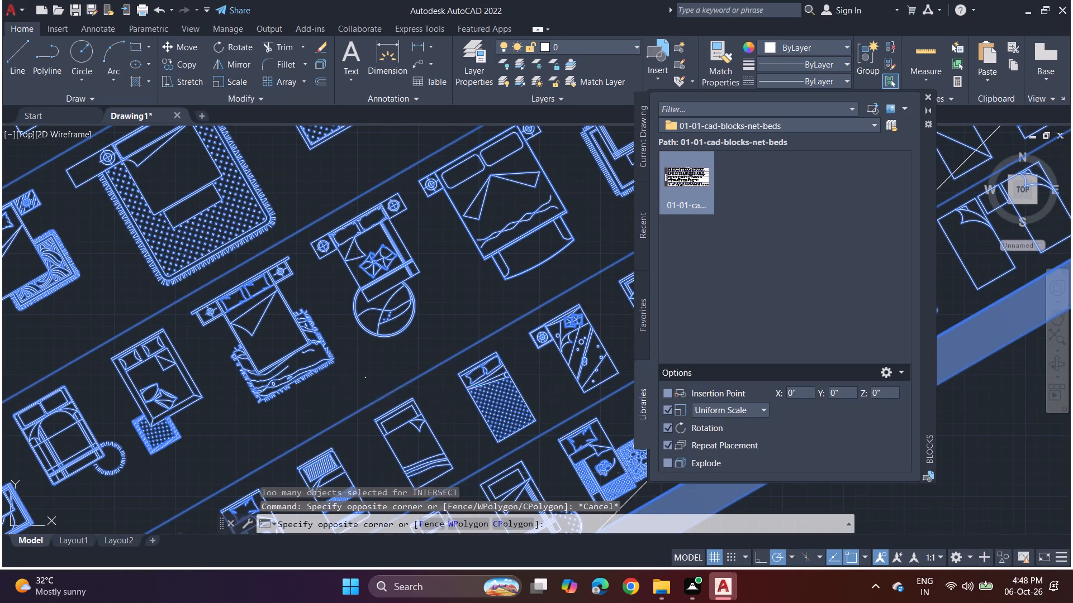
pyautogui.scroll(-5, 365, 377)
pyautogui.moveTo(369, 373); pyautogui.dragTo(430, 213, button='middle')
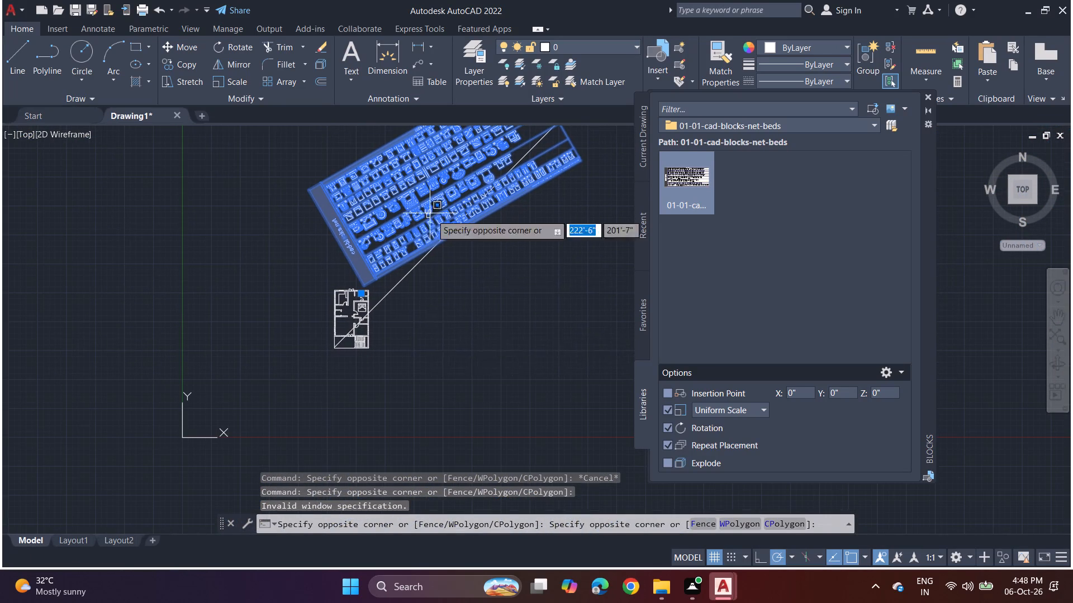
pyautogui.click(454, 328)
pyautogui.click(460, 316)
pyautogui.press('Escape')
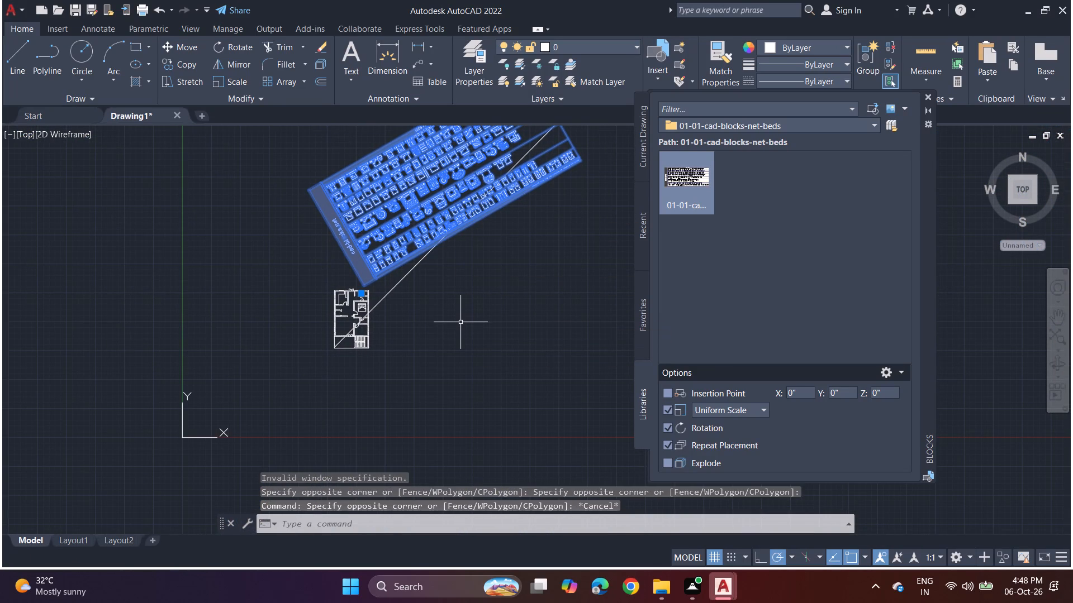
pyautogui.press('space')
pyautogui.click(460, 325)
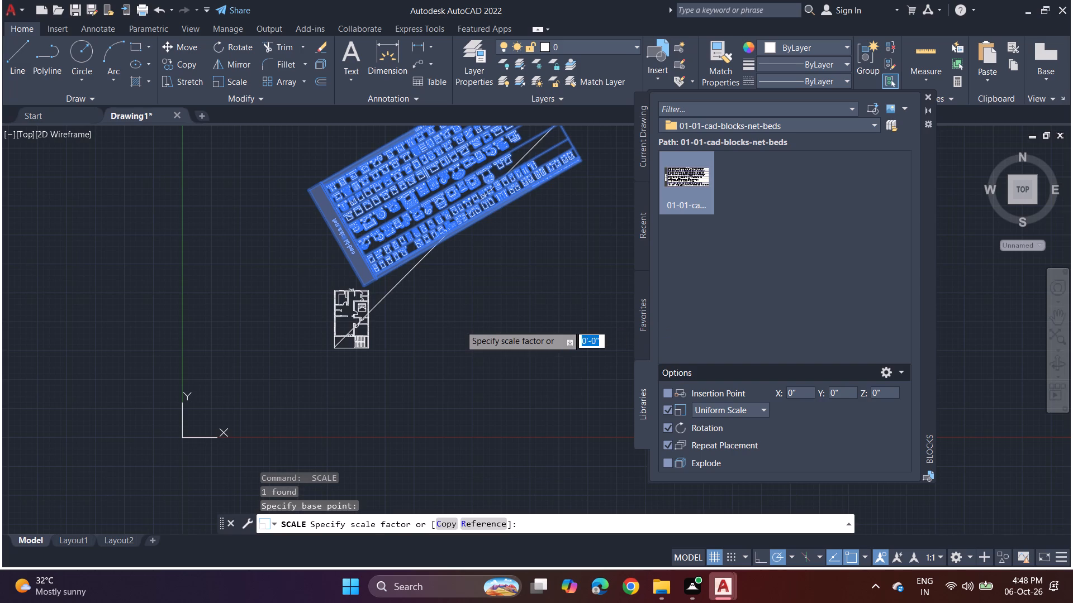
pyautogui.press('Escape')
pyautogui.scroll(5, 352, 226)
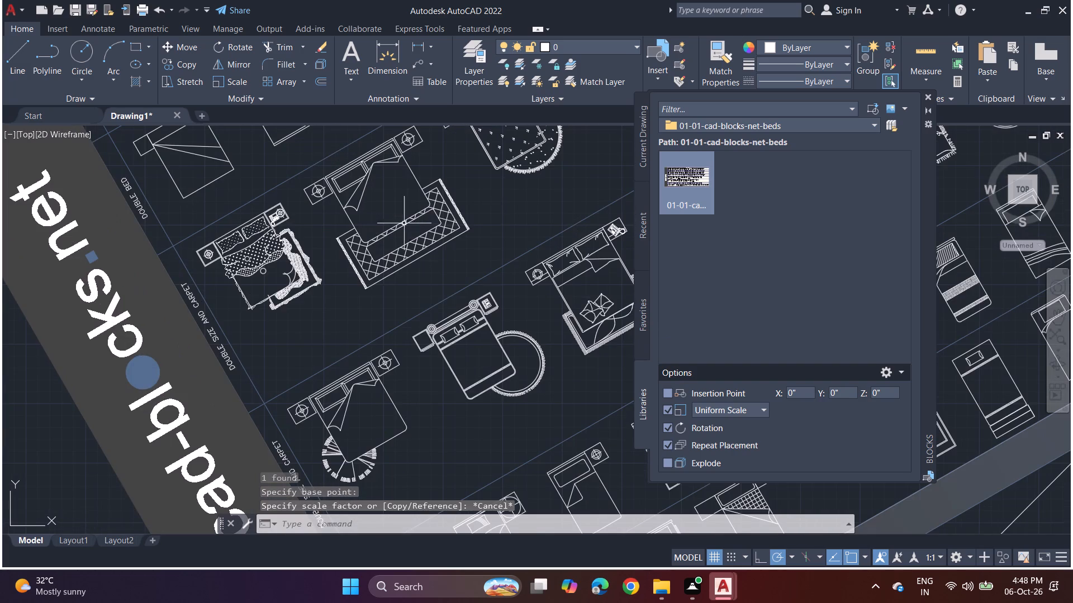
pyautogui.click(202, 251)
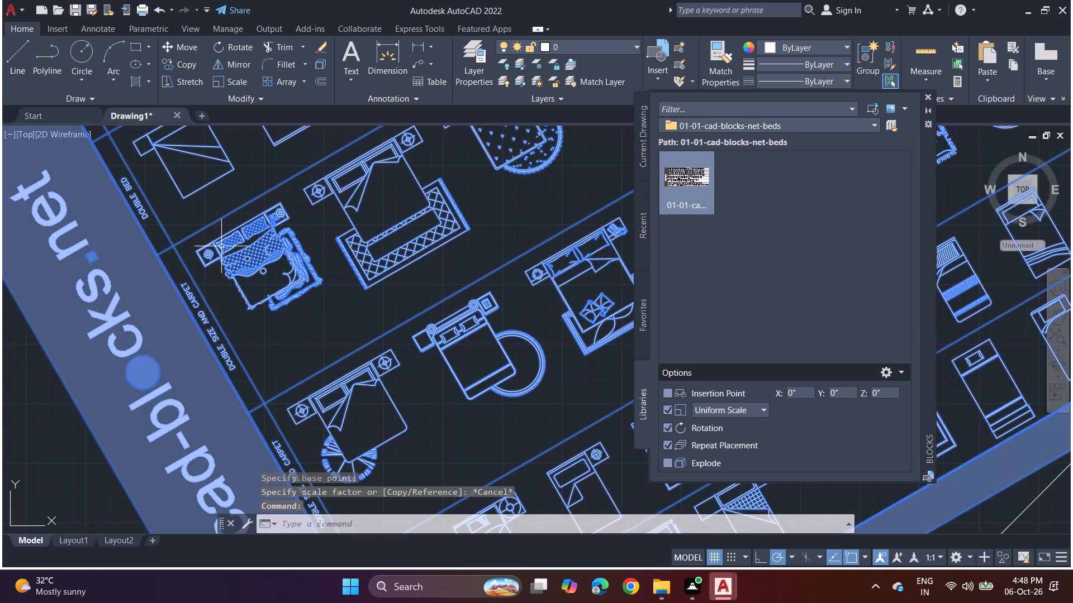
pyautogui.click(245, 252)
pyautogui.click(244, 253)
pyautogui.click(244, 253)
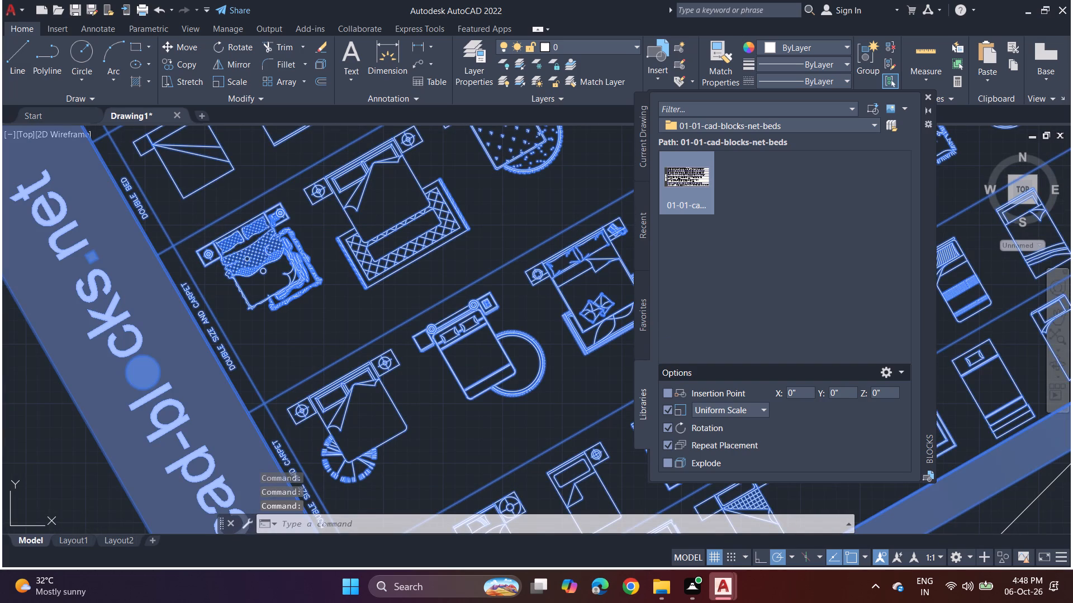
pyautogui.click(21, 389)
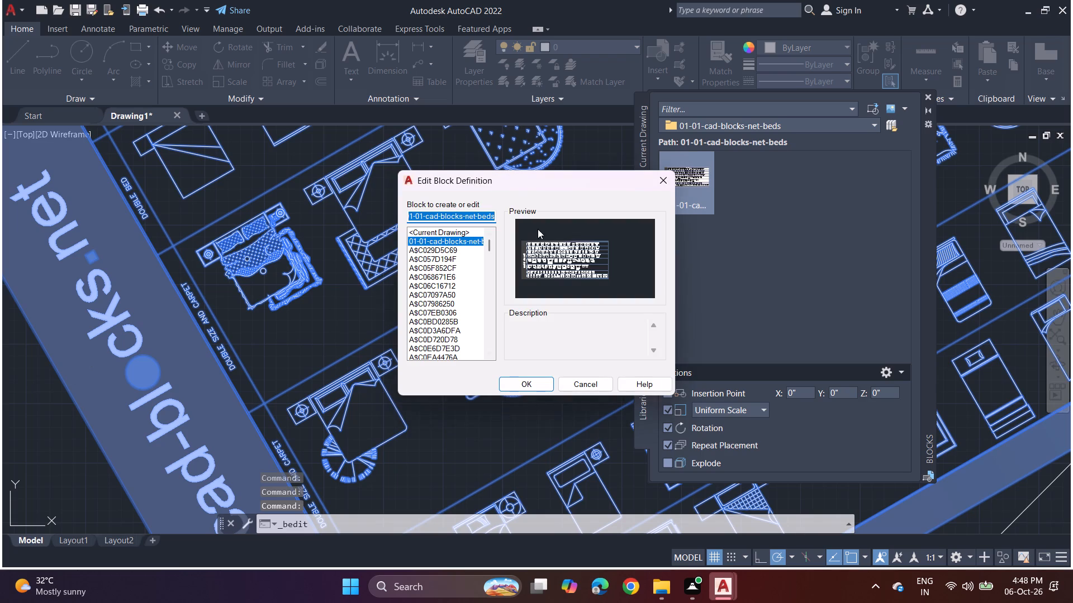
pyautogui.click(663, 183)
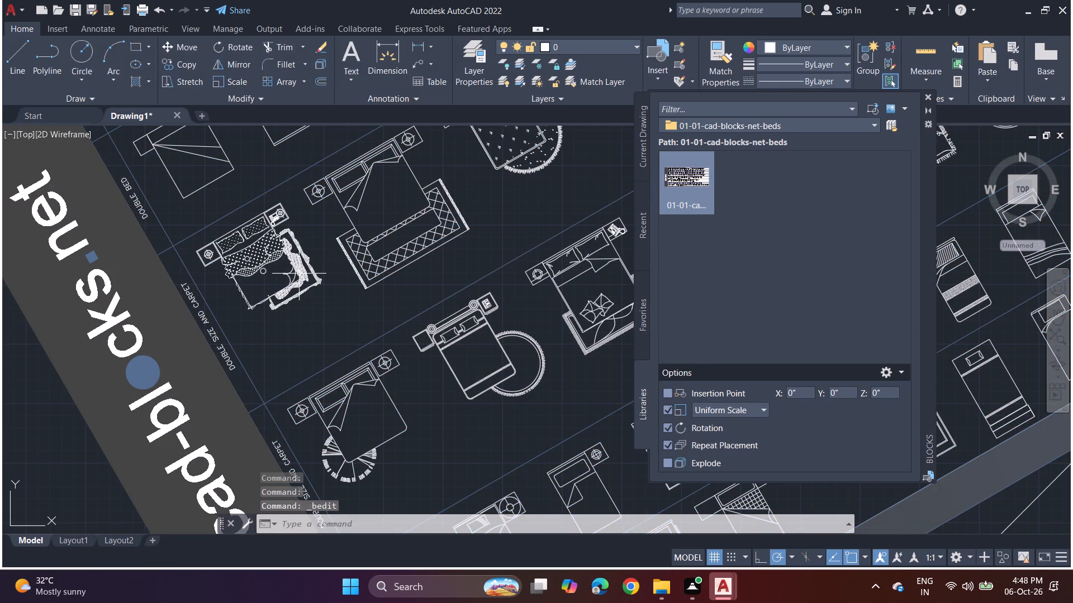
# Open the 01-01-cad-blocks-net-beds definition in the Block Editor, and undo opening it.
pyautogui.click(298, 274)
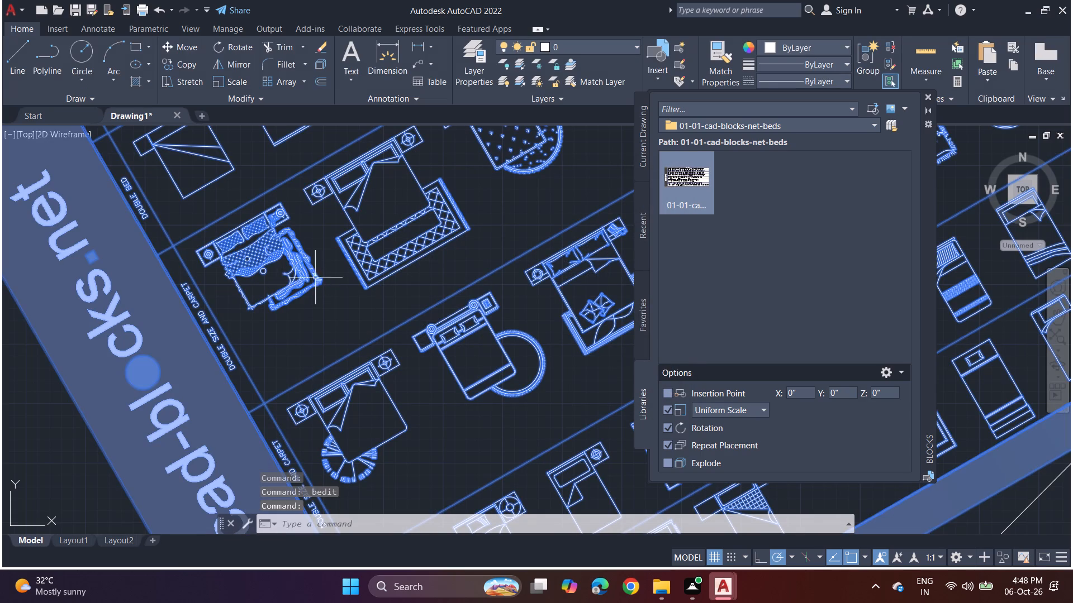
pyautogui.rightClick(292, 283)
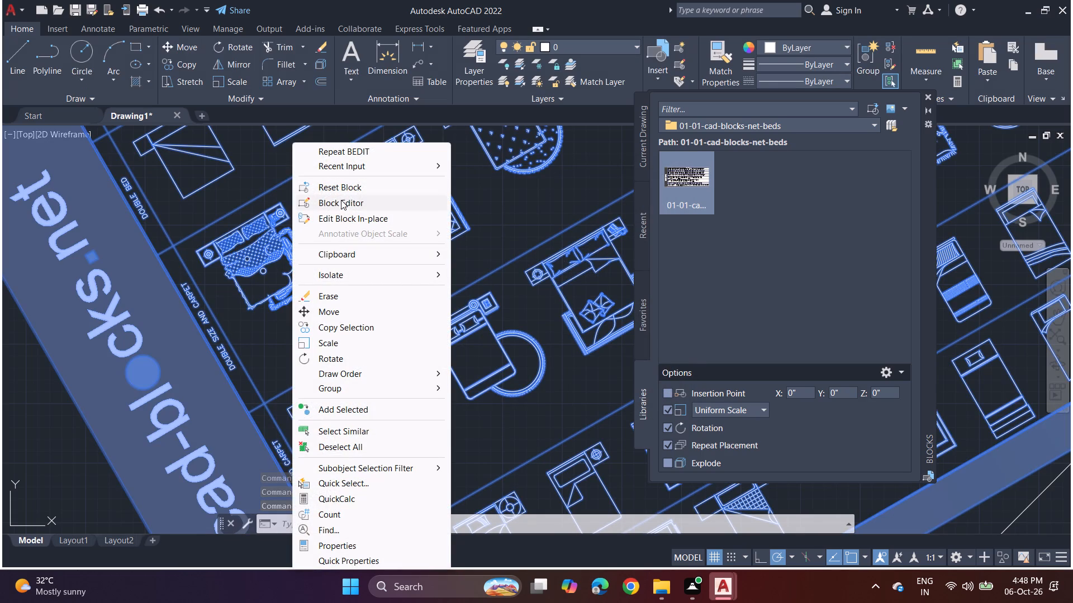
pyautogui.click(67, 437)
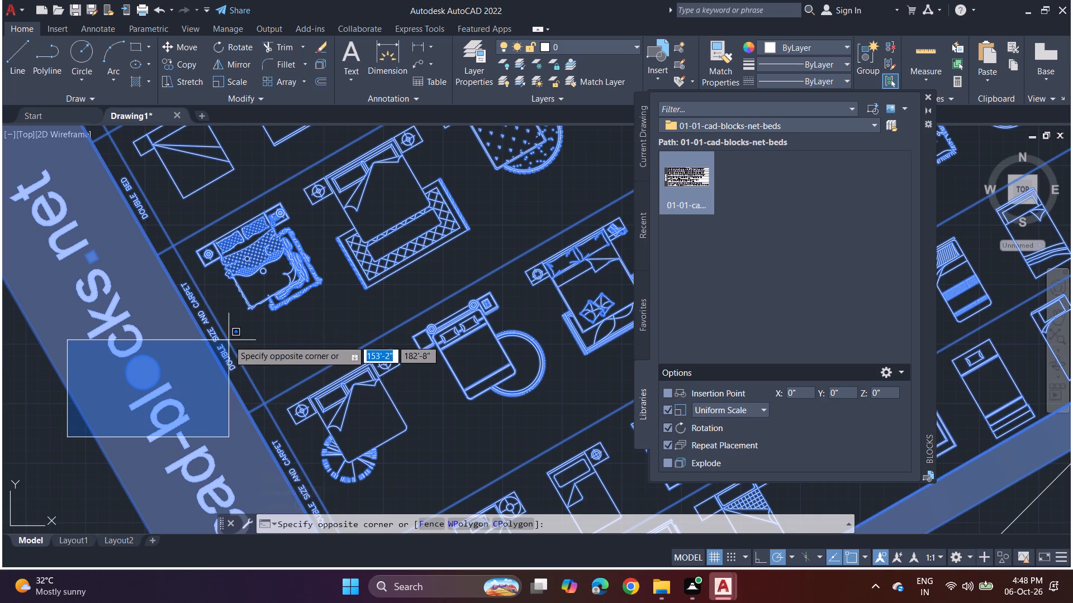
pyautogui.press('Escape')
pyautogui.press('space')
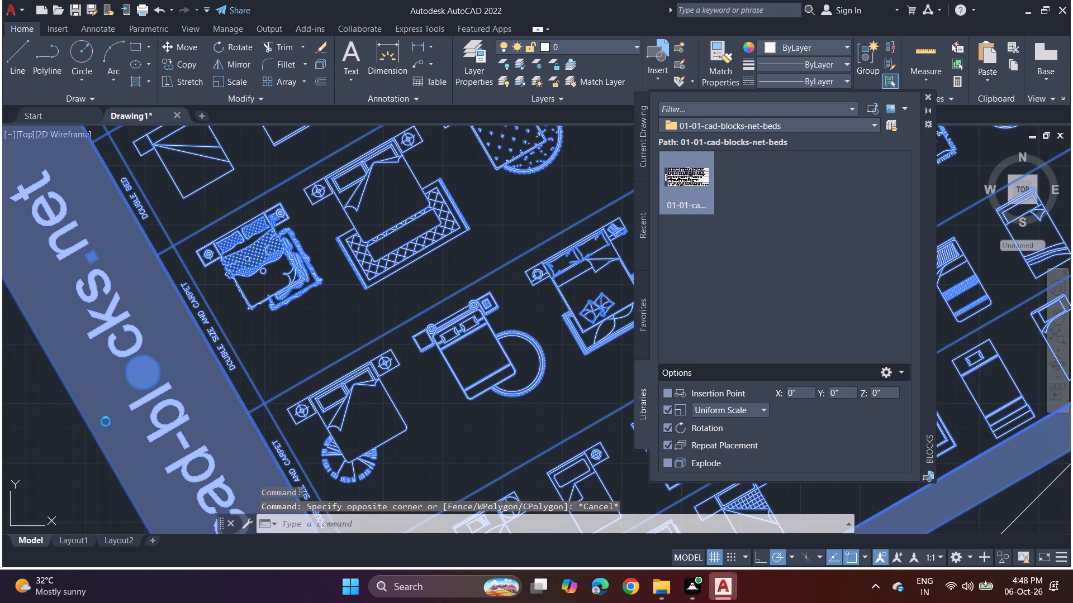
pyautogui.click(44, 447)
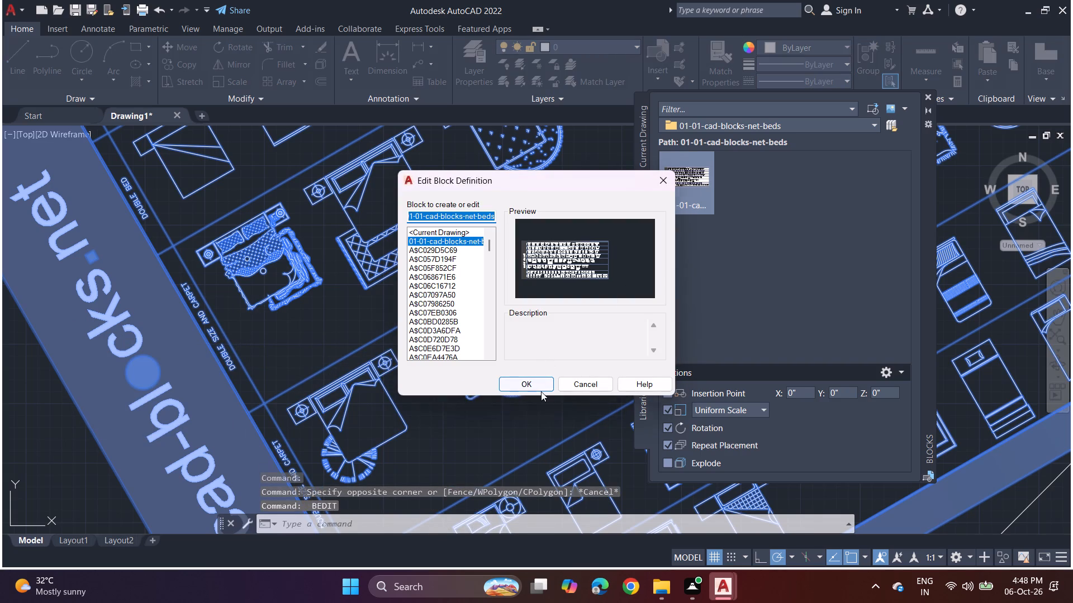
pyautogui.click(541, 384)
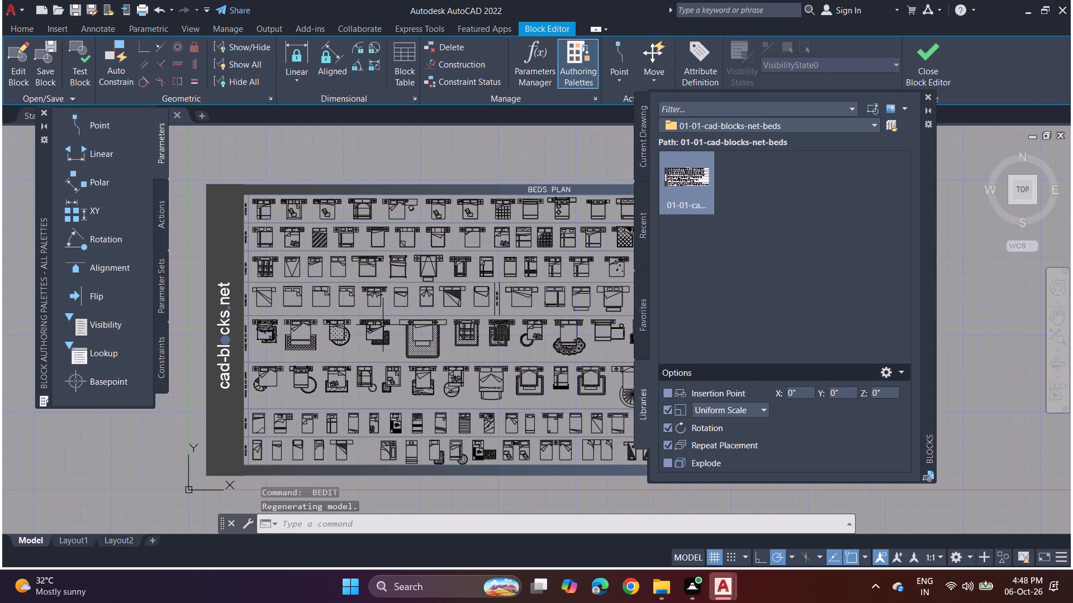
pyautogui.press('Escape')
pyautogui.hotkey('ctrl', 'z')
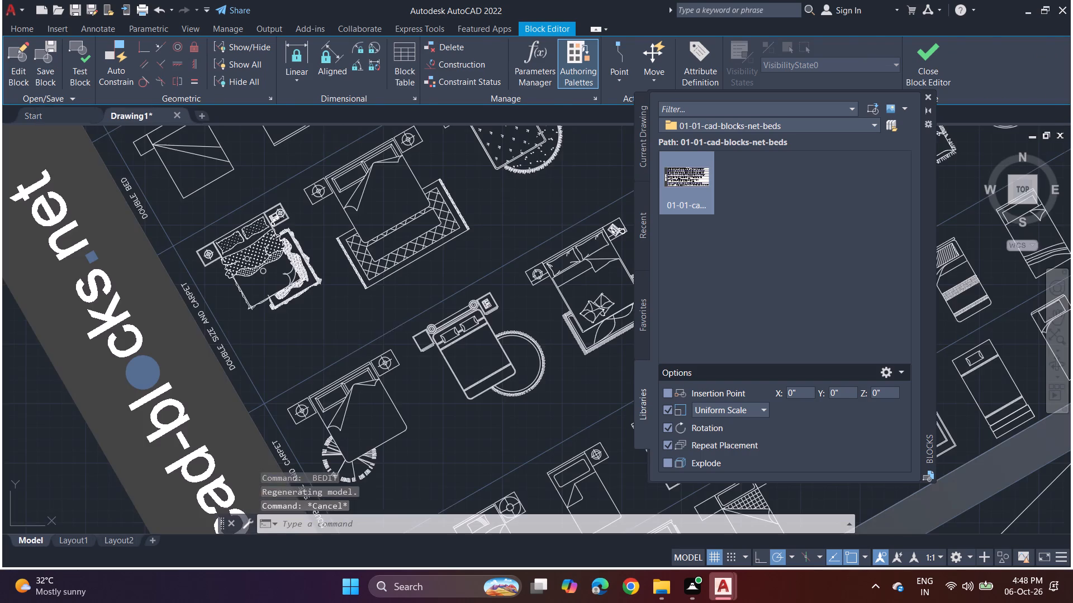
# Move the beds block a short freehand distance, using a base point beside the carpeted double bed nearest the cad-blocks.net banner.
pyautogui.scroll(-3, 353, 321)
pyautogui.moveTo(356, 347); pyautogui.dragTo(381, 192, button='middle')
pyautogui.moveTo(398, 186); pyautogui.dragTo(379, 276, button='middle')
pyautogui.scroll(2, 357, 247)
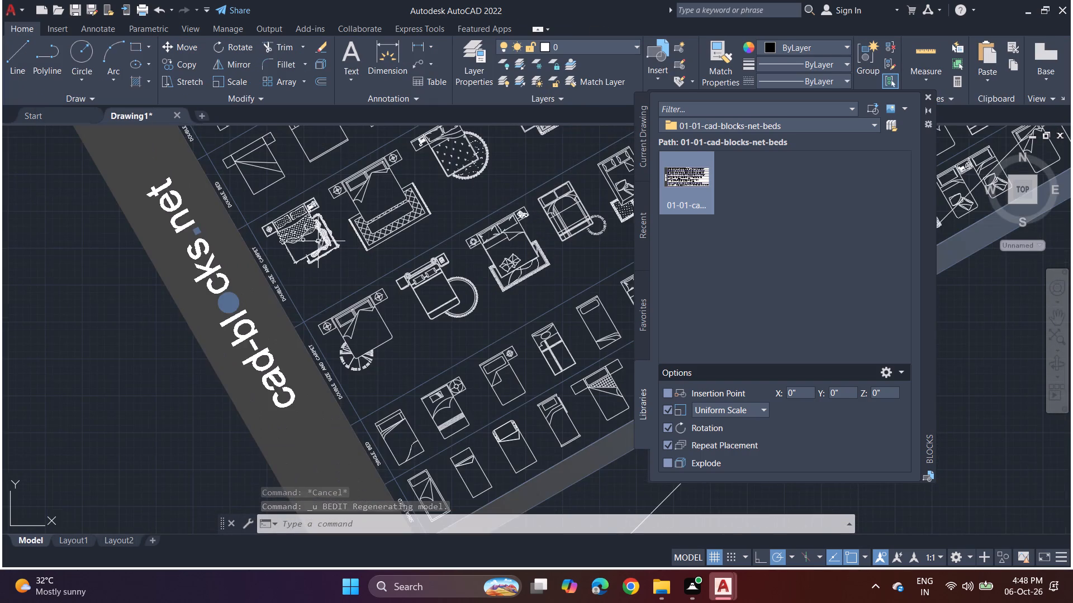
pyautogui.click(320, 238)
pyautogui.rightClick(320, 238)
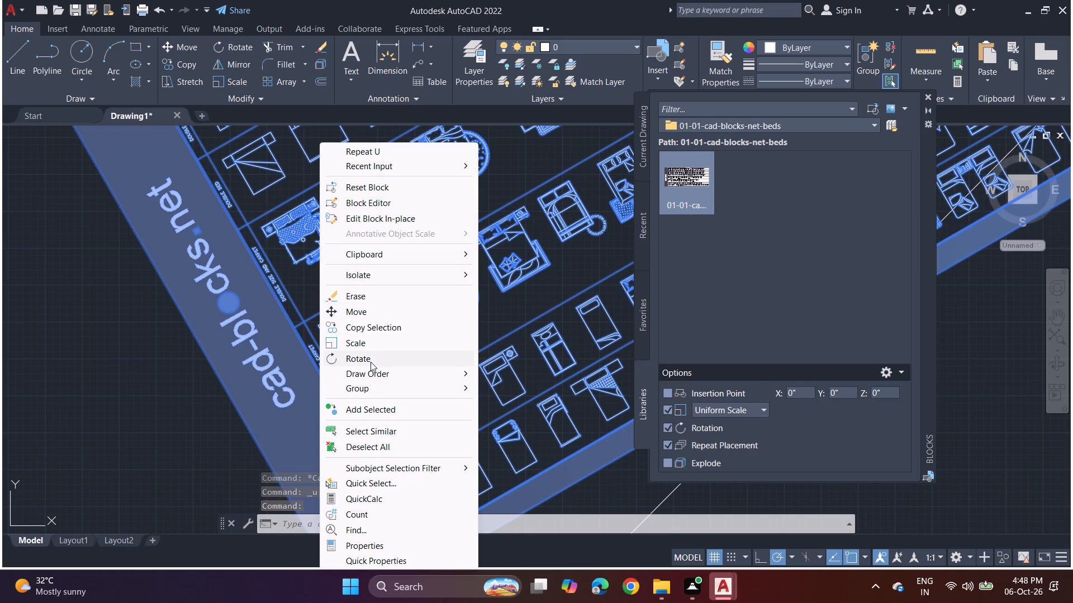
pyautogui.click(350, 307)
pyautogui.click(296, 260)
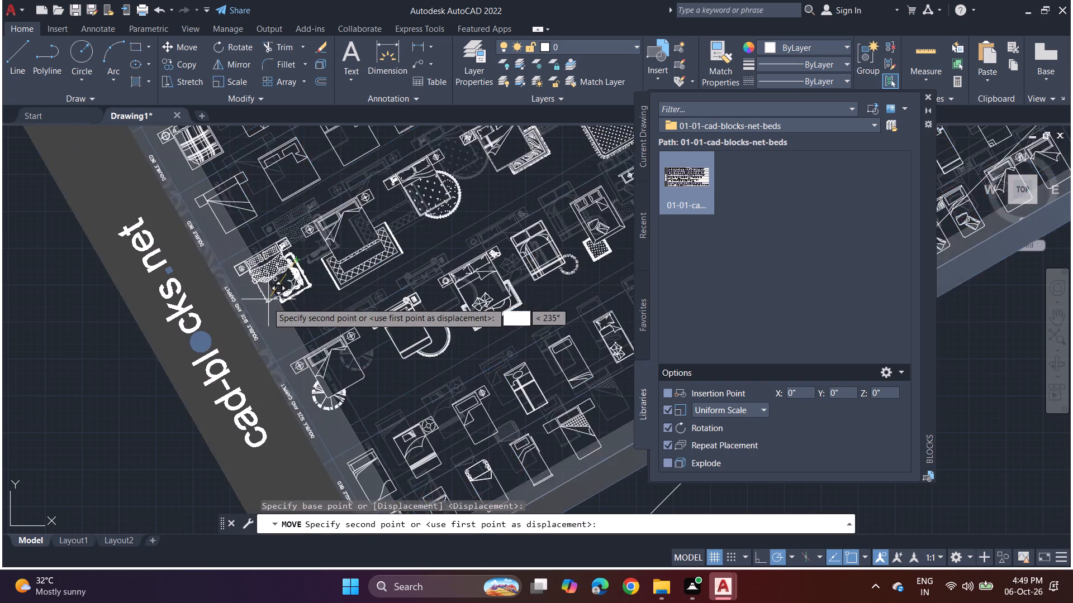
pyautogui.click(397, 268)
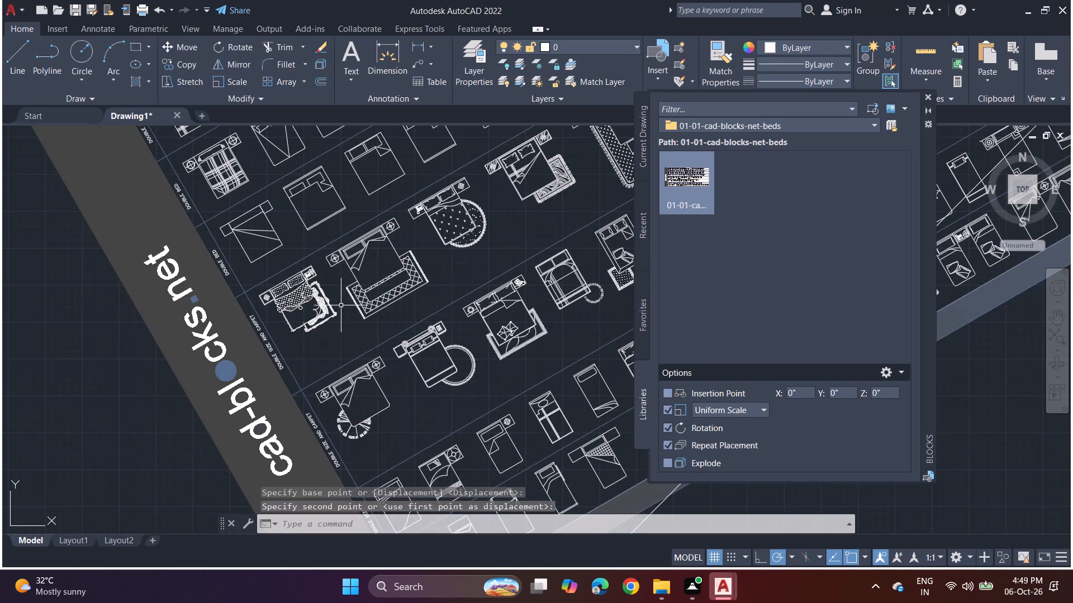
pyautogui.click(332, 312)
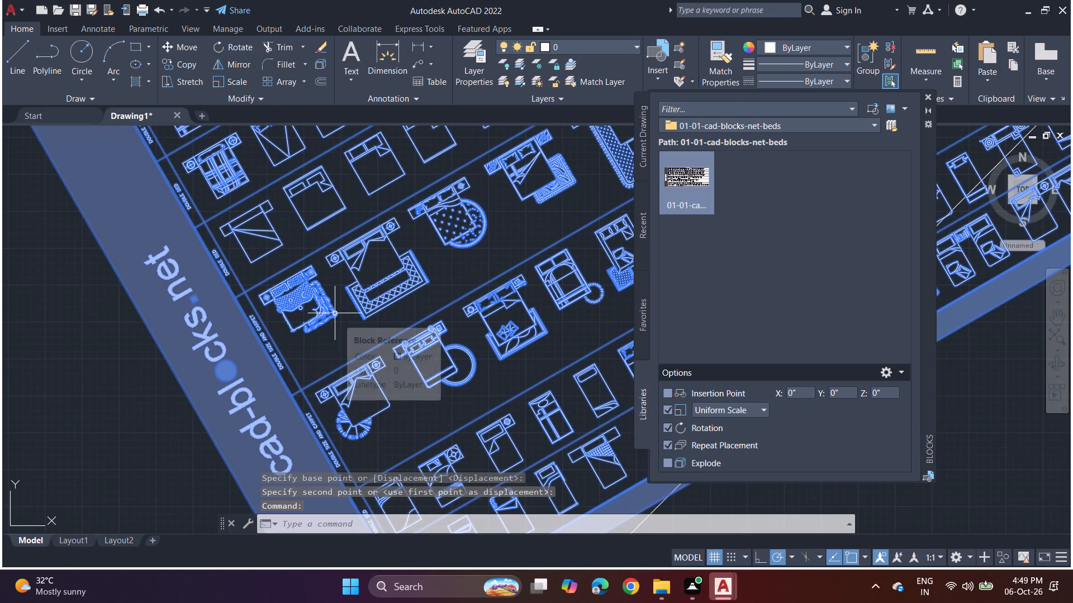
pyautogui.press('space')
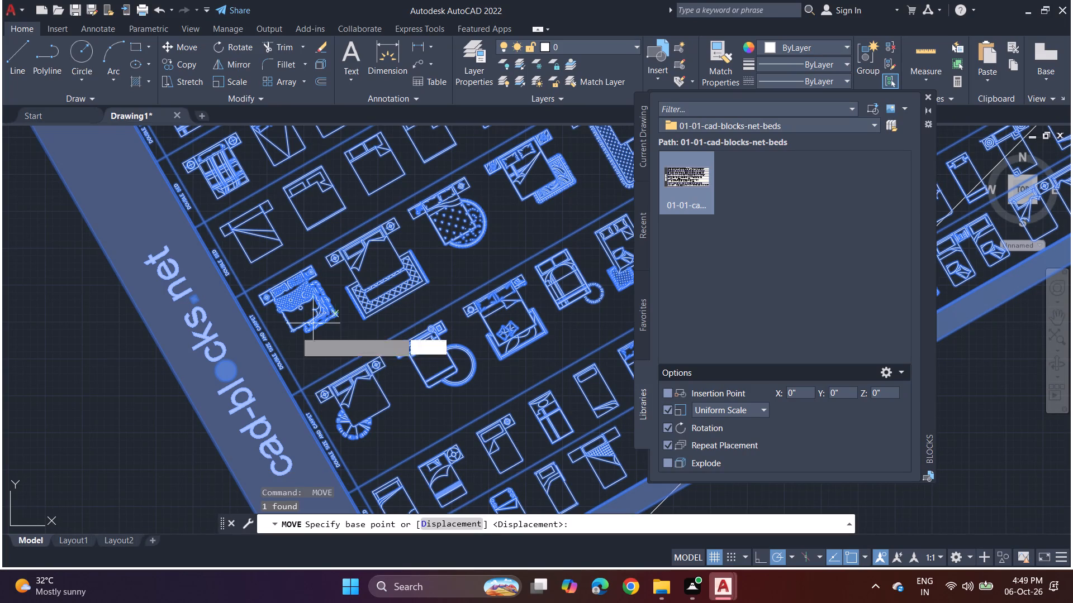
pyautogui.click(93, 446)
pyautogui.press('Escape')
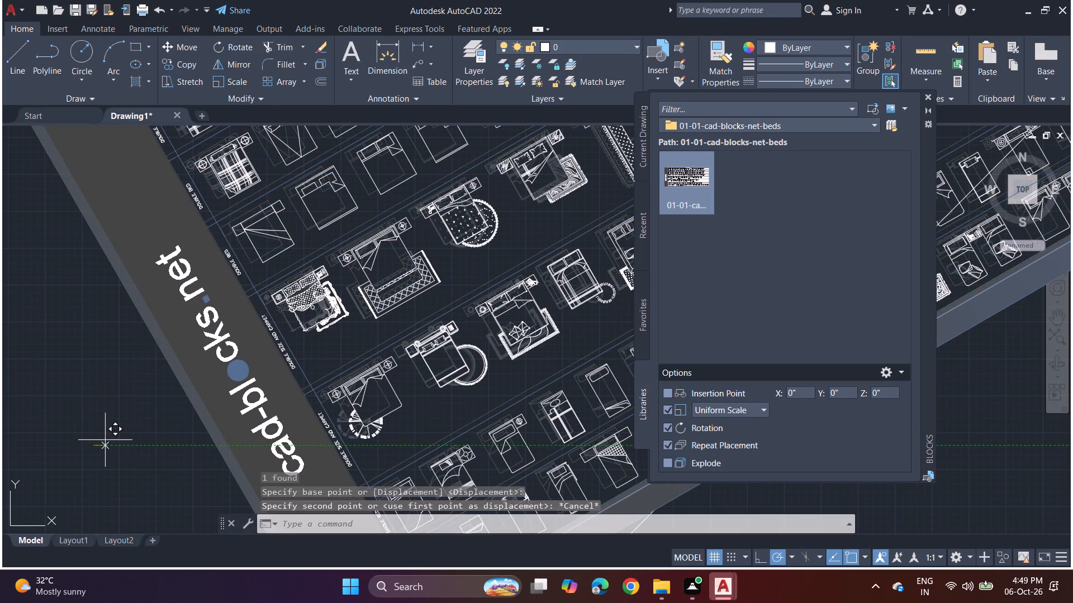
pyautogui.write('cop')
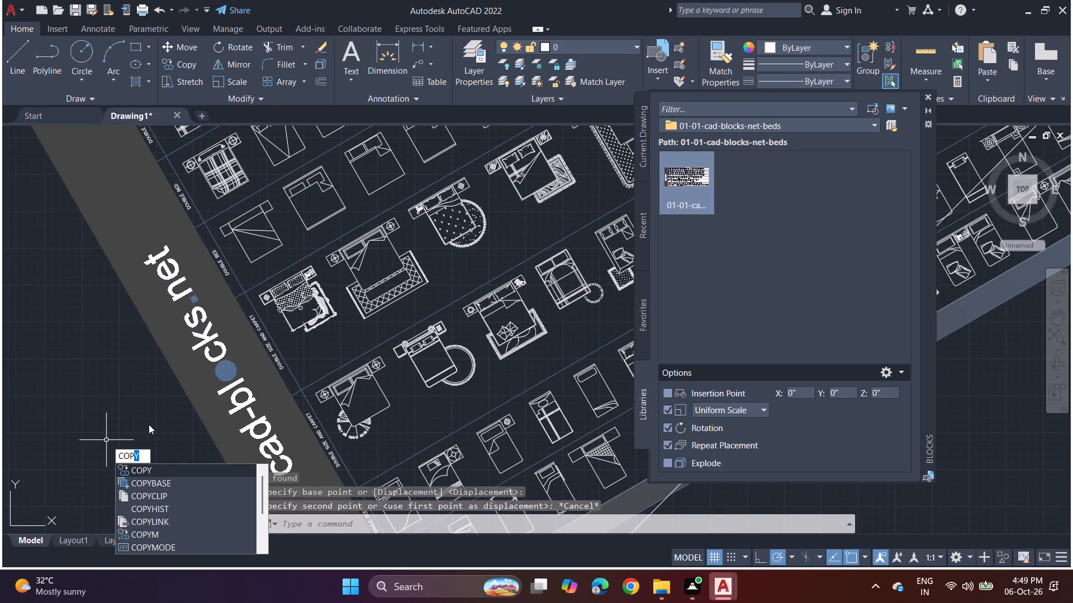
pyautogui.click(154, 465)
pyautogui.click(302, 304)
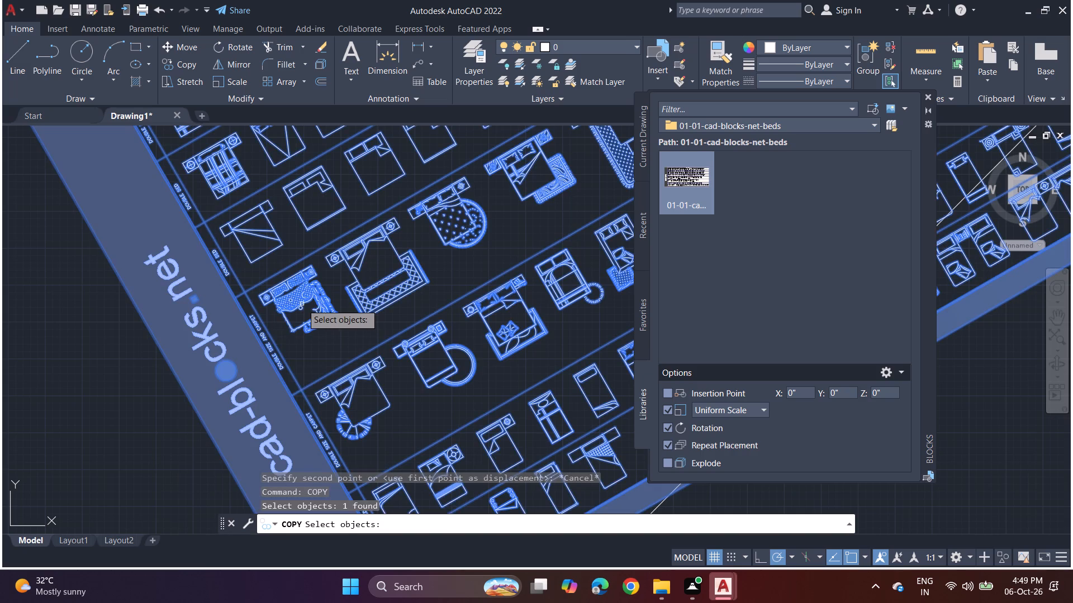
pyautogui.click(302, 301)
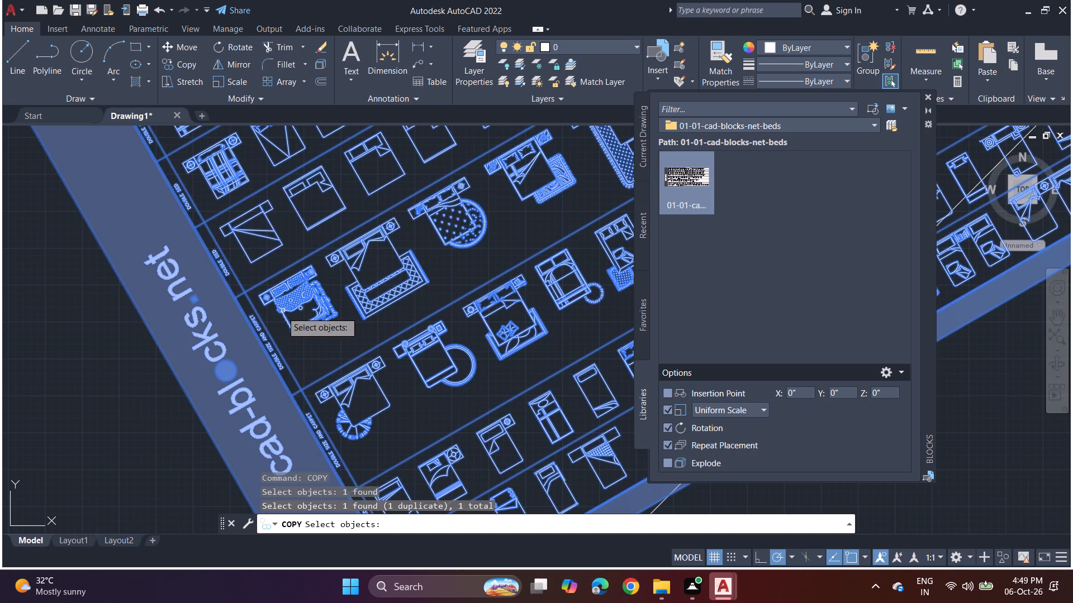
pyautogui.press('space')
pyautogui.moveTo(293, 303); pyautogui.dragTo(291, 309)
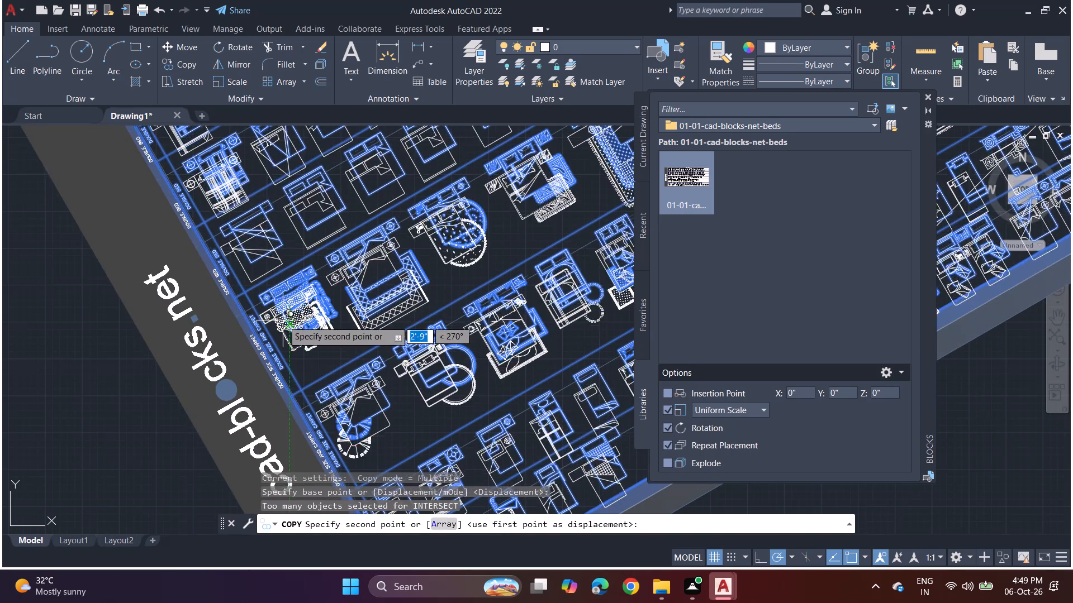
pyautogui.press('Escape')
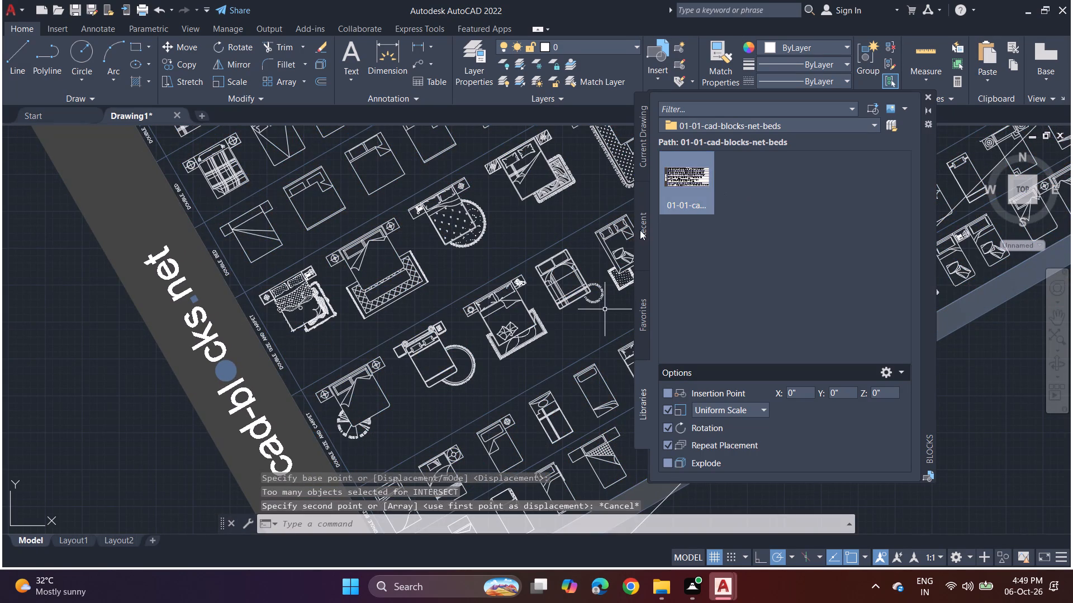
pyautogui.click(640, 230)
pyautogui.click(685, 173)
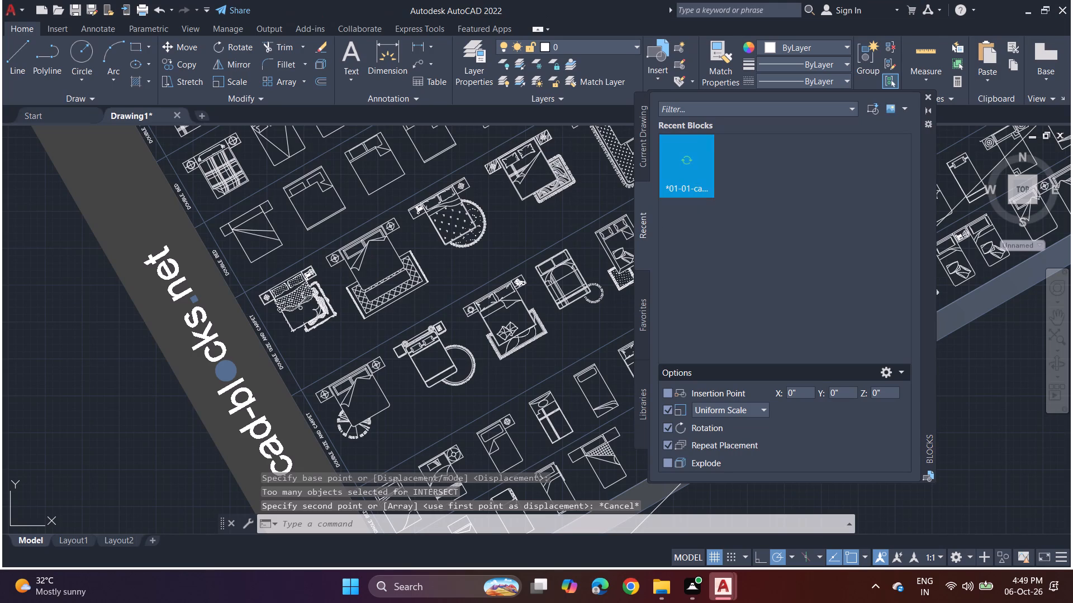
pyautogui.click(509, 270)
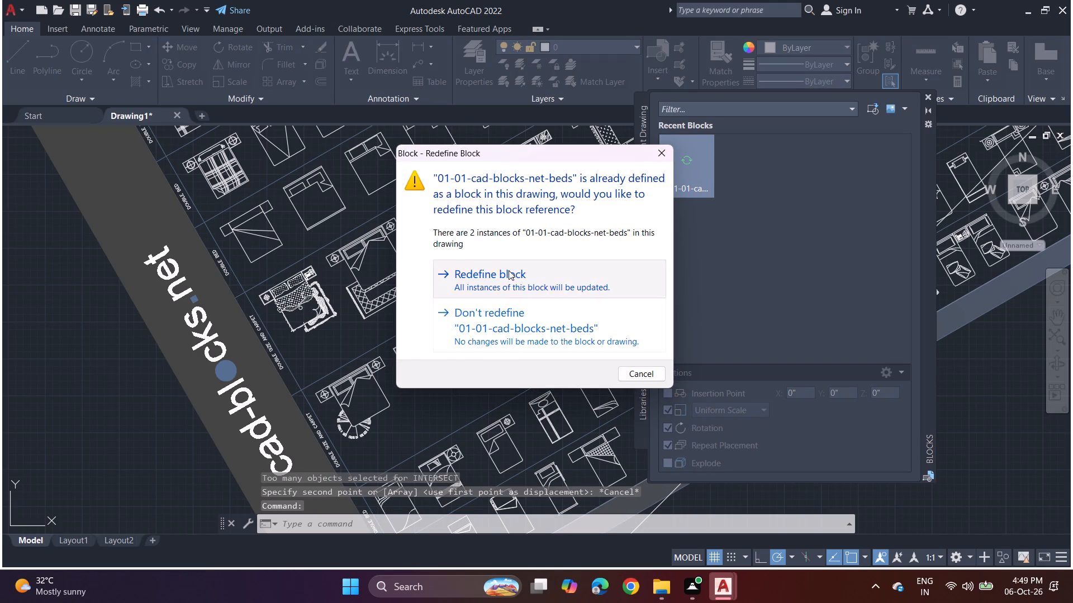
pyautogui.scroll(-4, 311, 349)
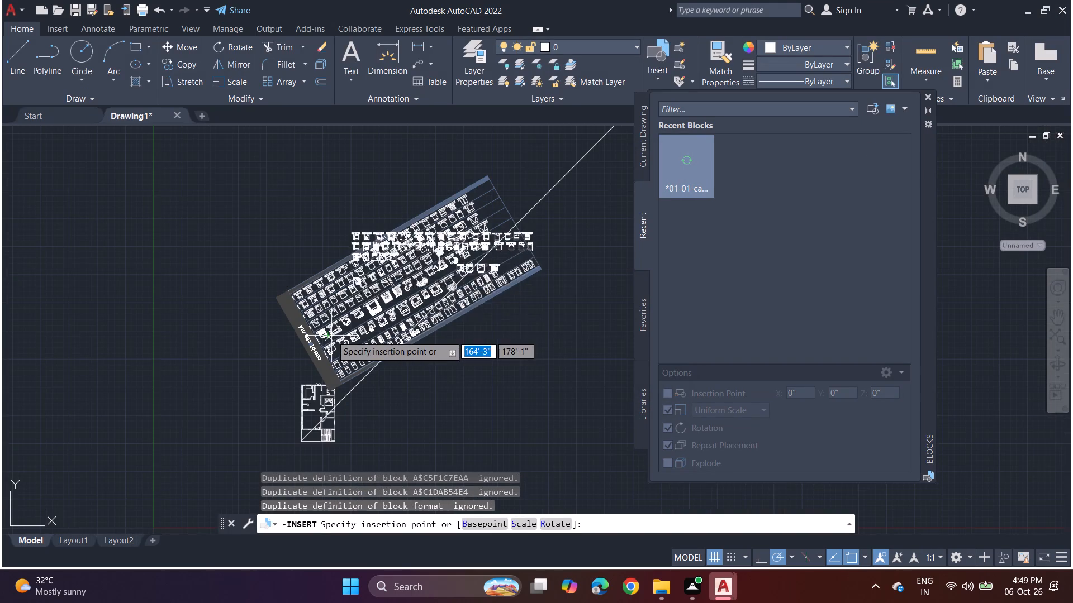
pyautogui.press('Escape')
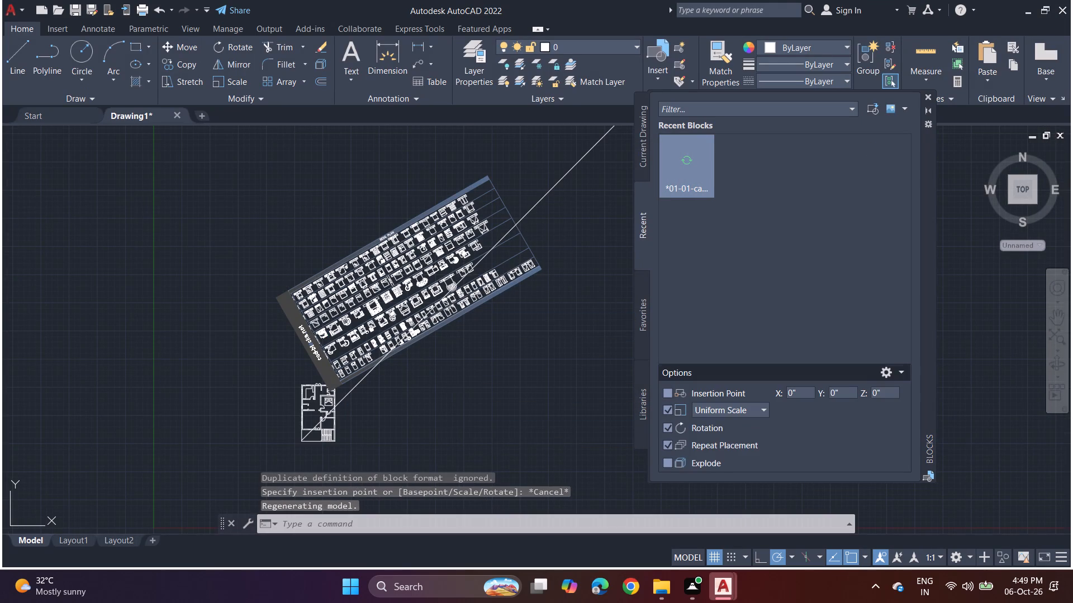
# Turn on the Explode and Insertion Point options for block insertion.
pyautogui.scroll(2, 334, 341)
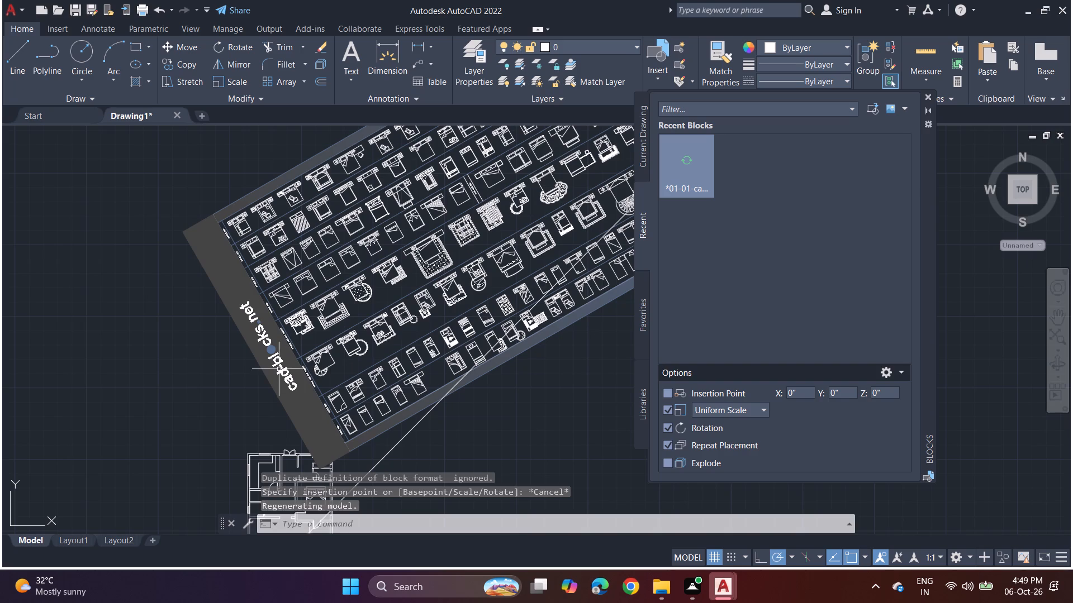
pyautogui.click(279, 369)
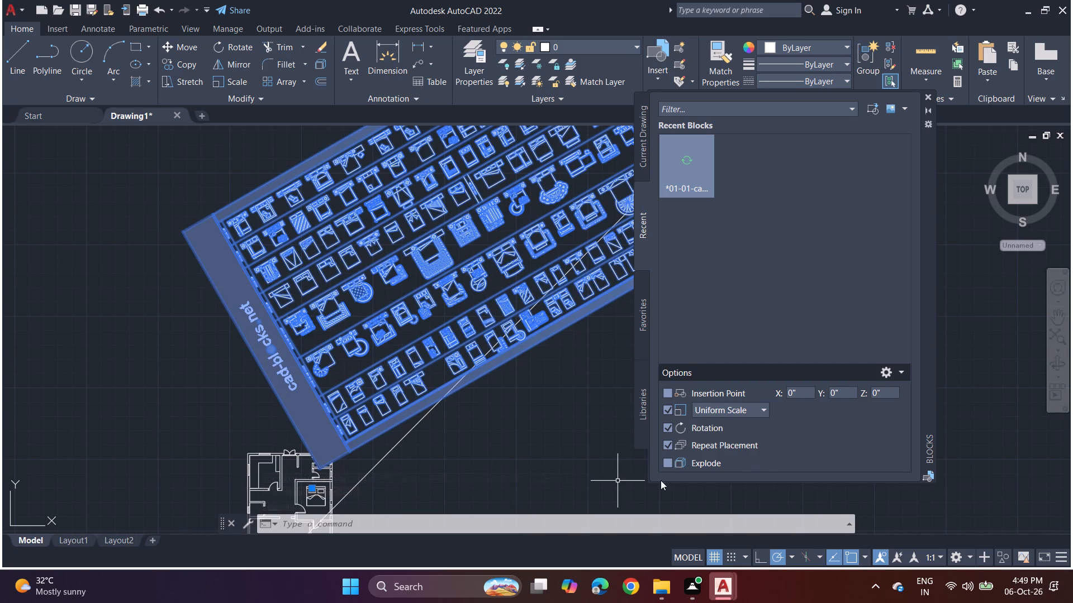
pyautogui.click(686, 462)
pyautogui.click(360, 363)
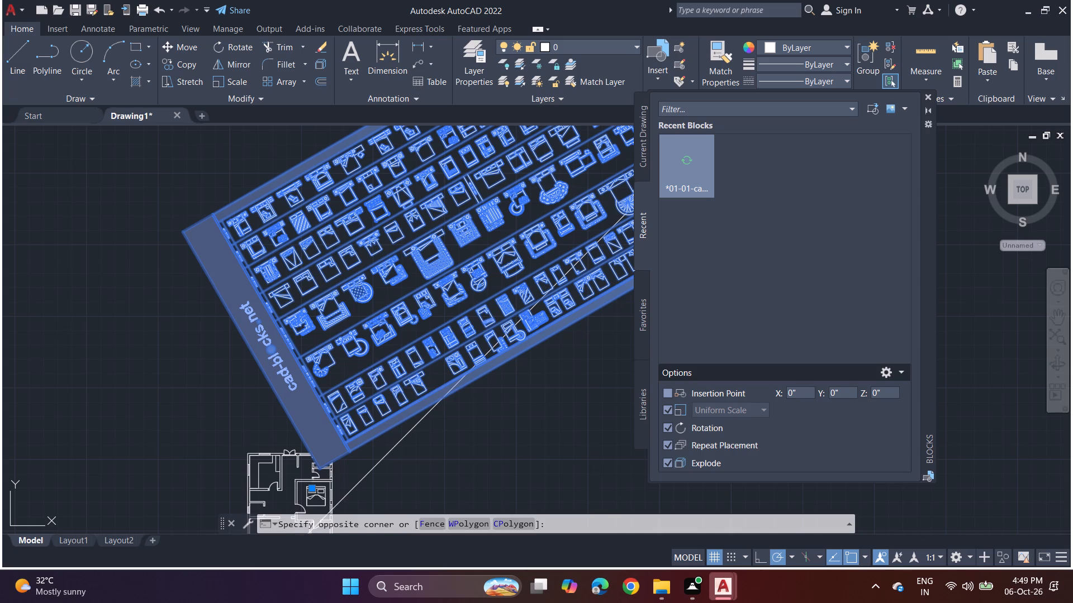
pyautogui.click(372, 380)
pyautogui.click(433, 446)
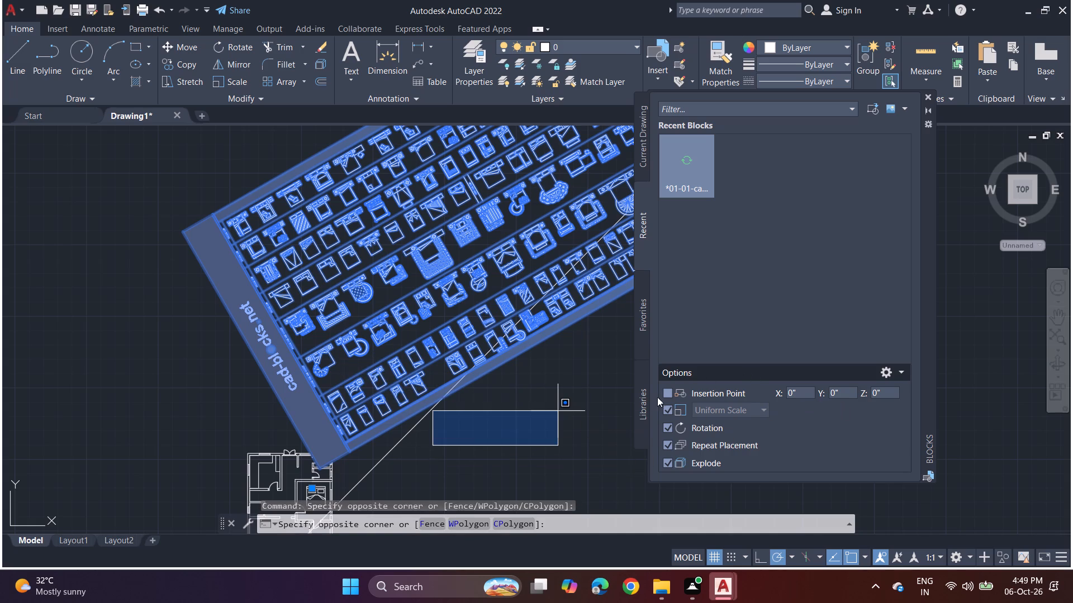
pyautogui.click(667, 395)
pyautogui.press('Escape')
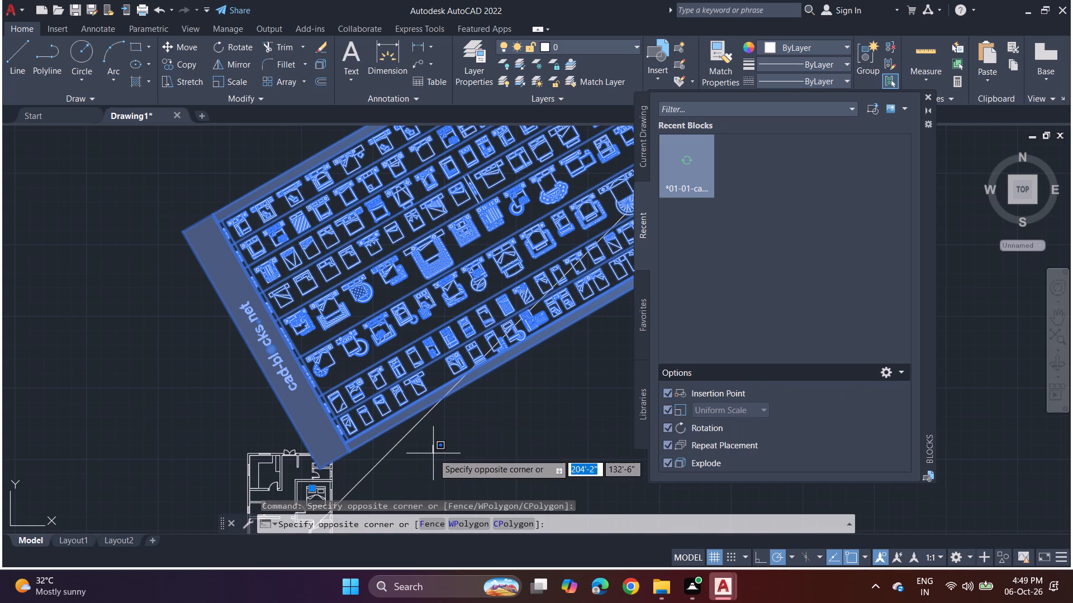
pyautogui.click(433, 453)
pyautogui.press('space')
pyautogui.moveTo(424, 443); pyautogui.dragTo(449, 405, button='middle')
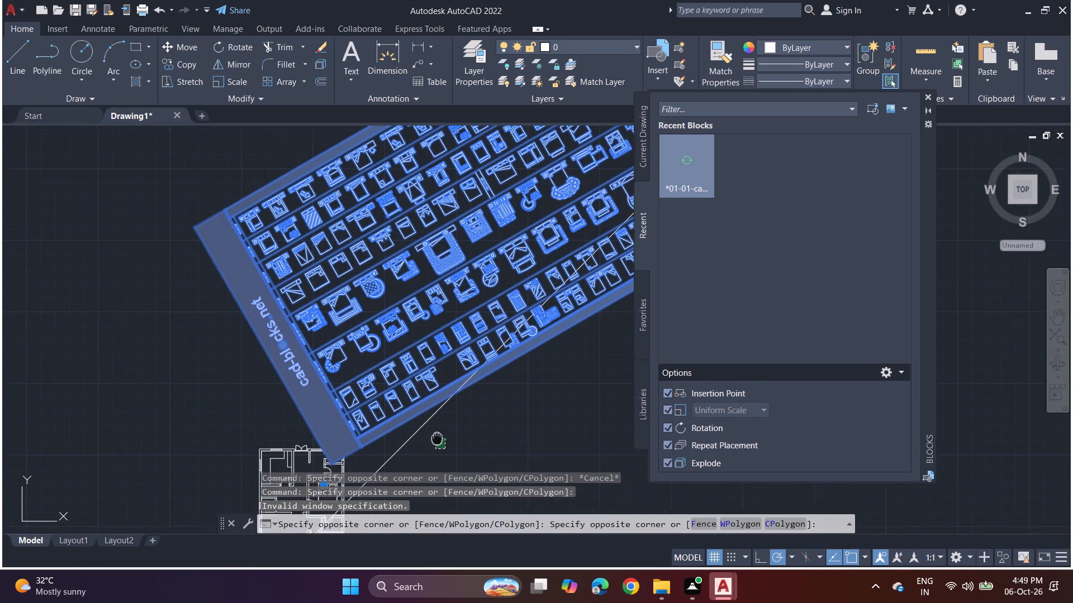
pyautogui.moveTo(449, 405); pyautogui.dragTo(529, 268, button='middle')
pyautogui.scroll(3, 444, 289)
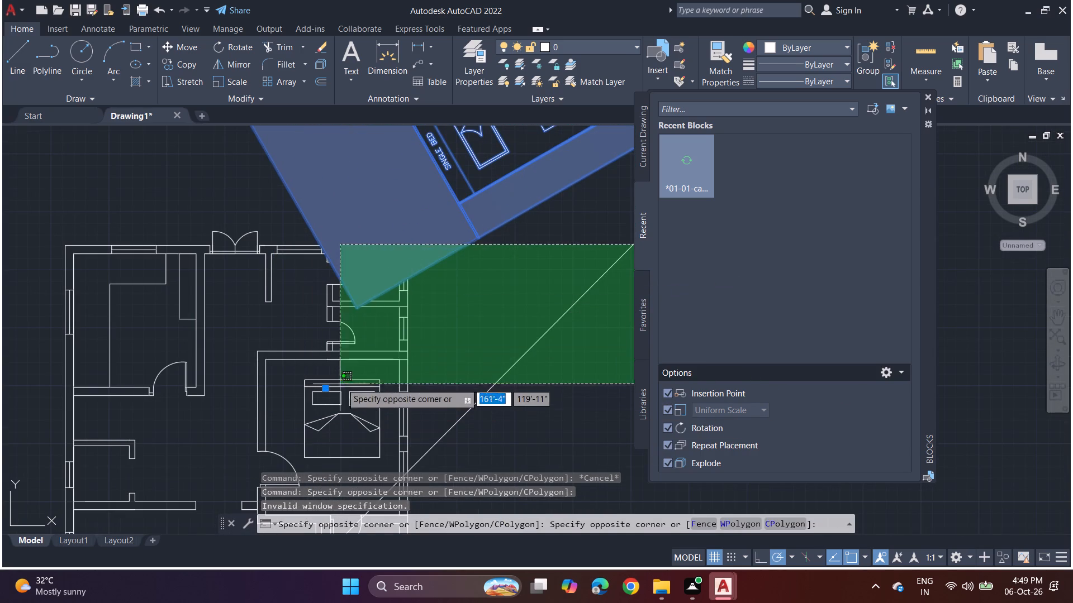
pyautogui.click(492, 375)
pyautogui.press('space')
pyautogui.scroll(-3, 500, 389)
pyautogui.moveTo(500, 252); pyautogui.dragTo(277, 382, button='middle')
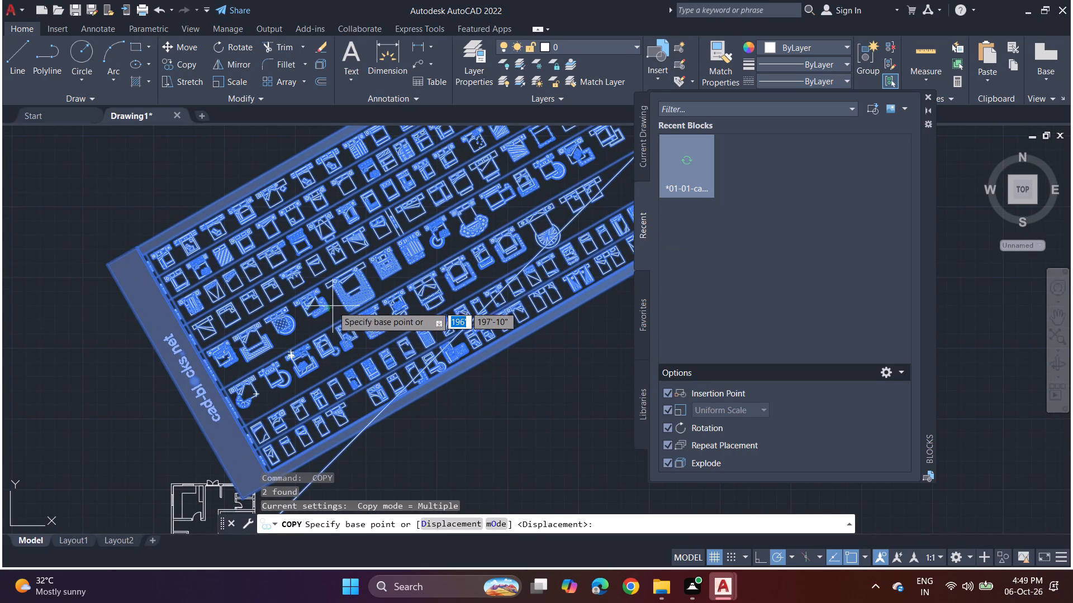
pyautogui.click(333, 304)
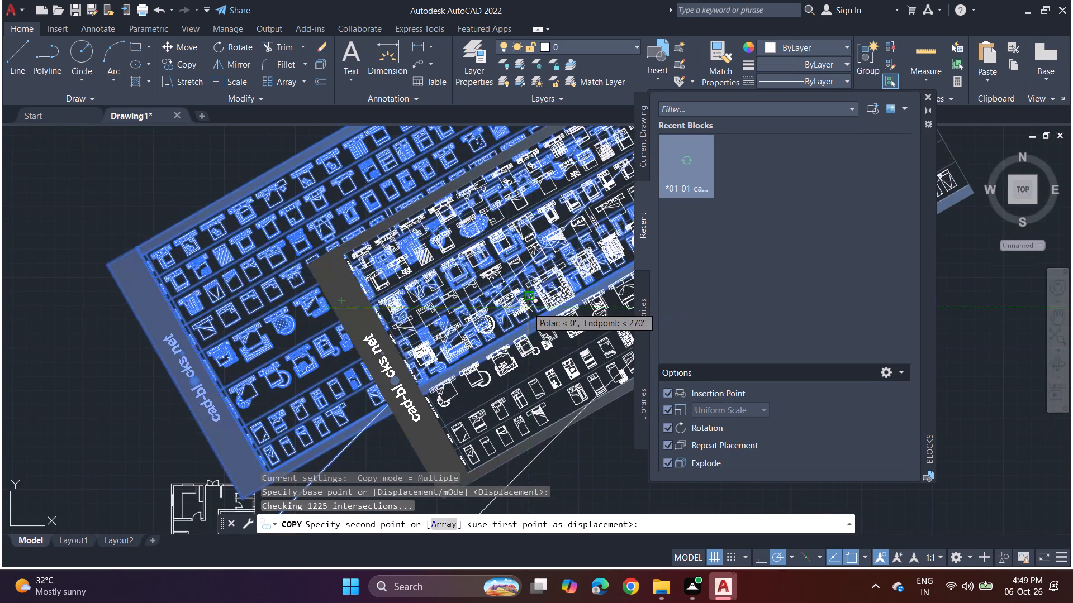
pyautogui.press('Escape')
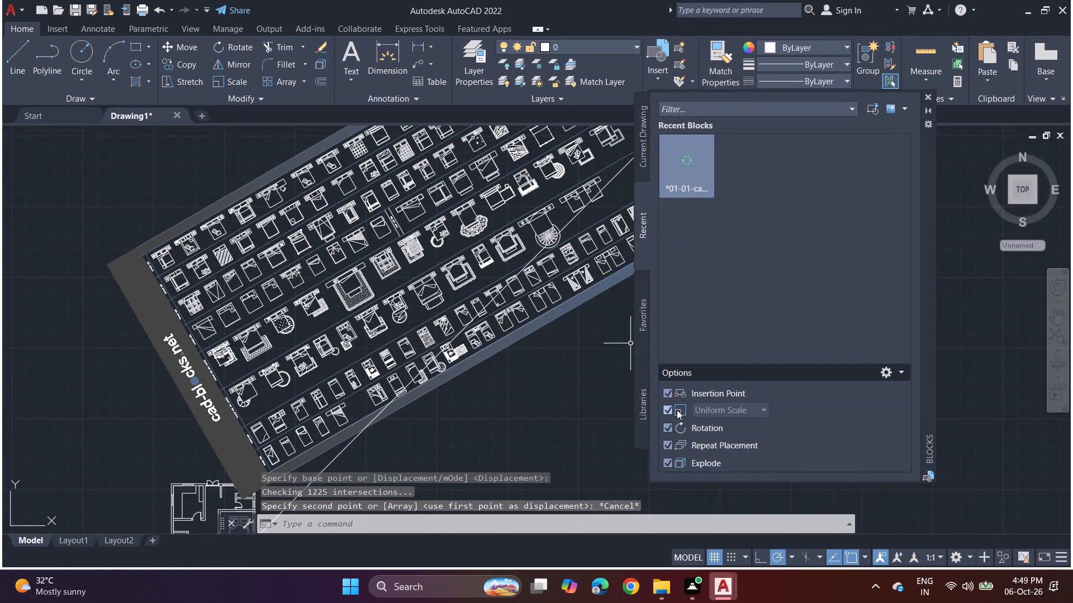
# Turn off the Insertion Point option for block insertion.
pyautogui.click(677, 410)
pyautogui.click(666, 415)
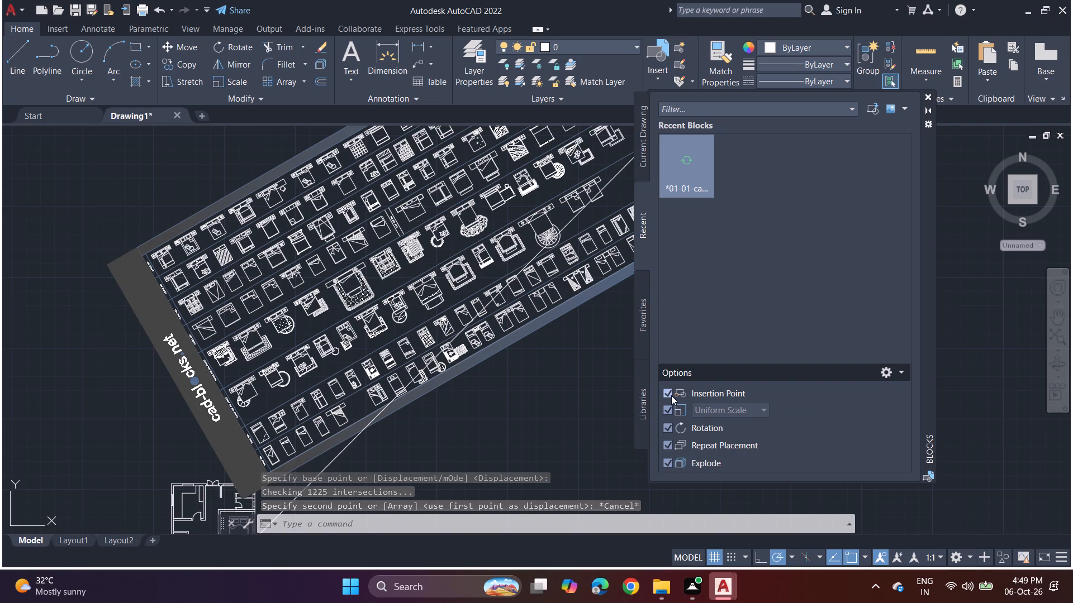
pyautogui.click(671, 395)
# Erase the rotated beds block that overlaps the corner of the house plan.
pyautogui.click(249, 366)
pyautogui.click(256, 354)
pyautogui.click(256, 354)
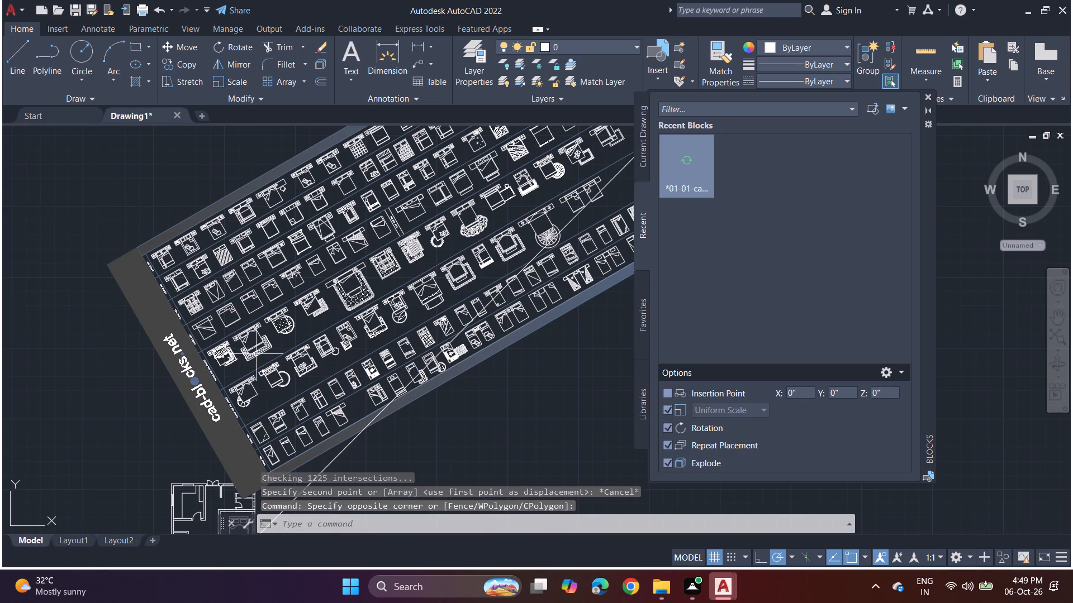
pyautogui.click(257, 347)
pyautogui.press('Escape')
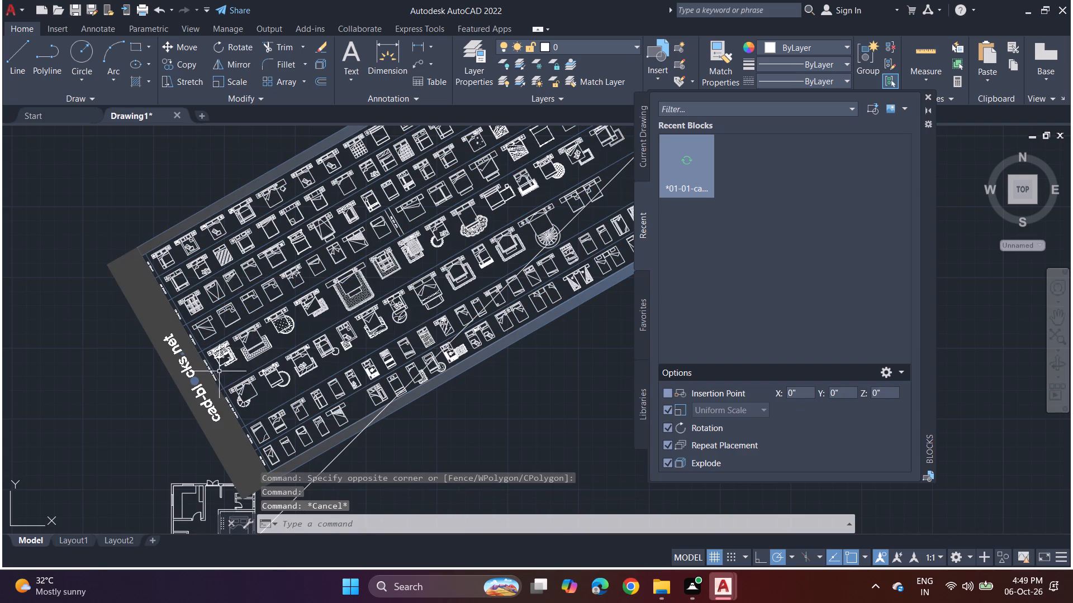
pyautogui.click(207, 382)
pyautogui.click(191, 405)
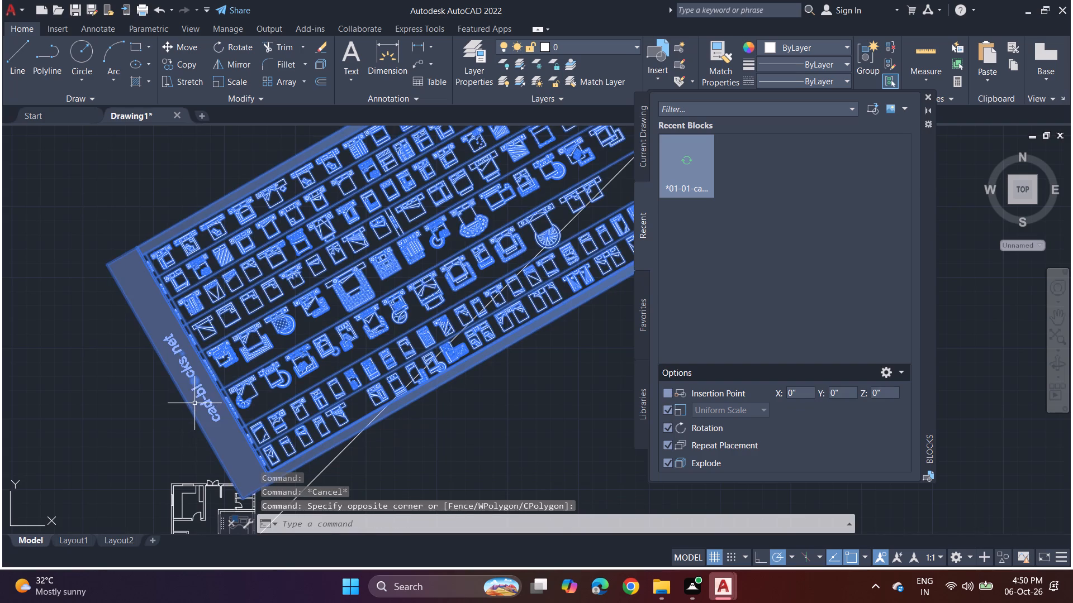
pyautogui.scroll(-2, 196, 403)
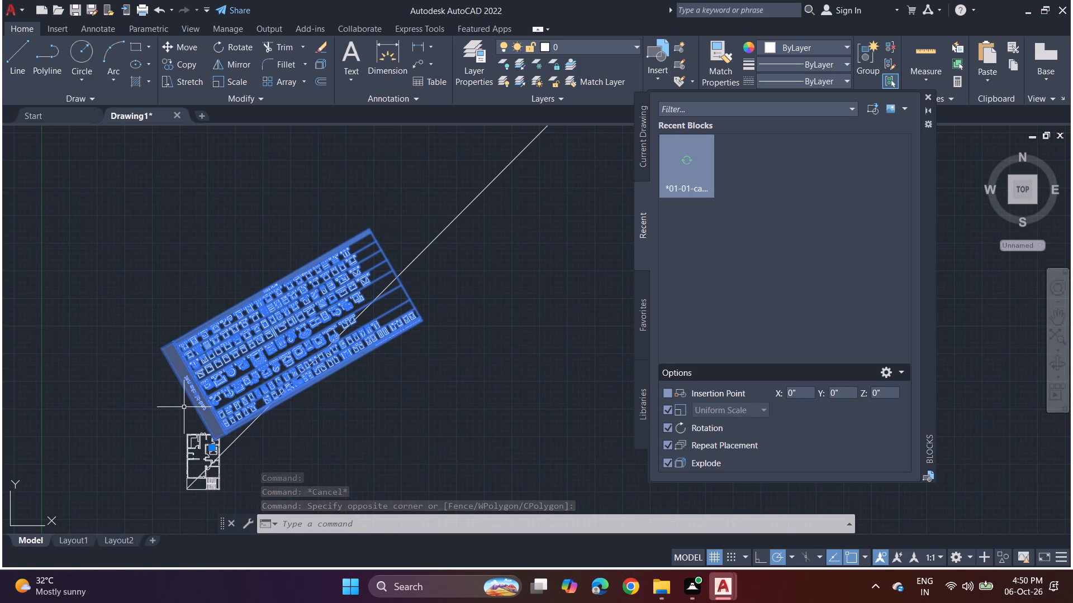
pyautogui.press('Delete')
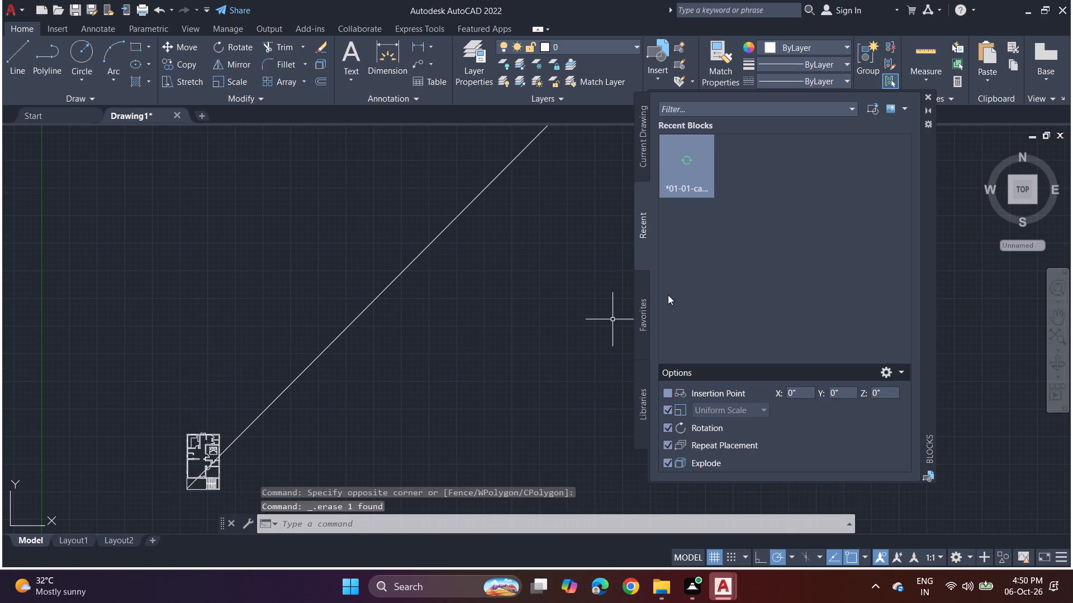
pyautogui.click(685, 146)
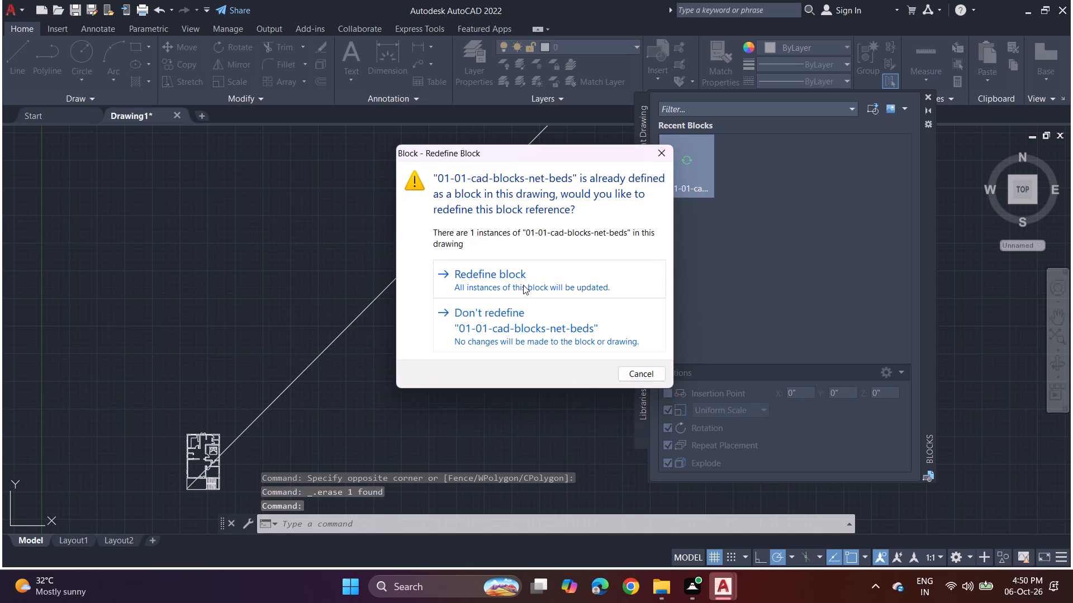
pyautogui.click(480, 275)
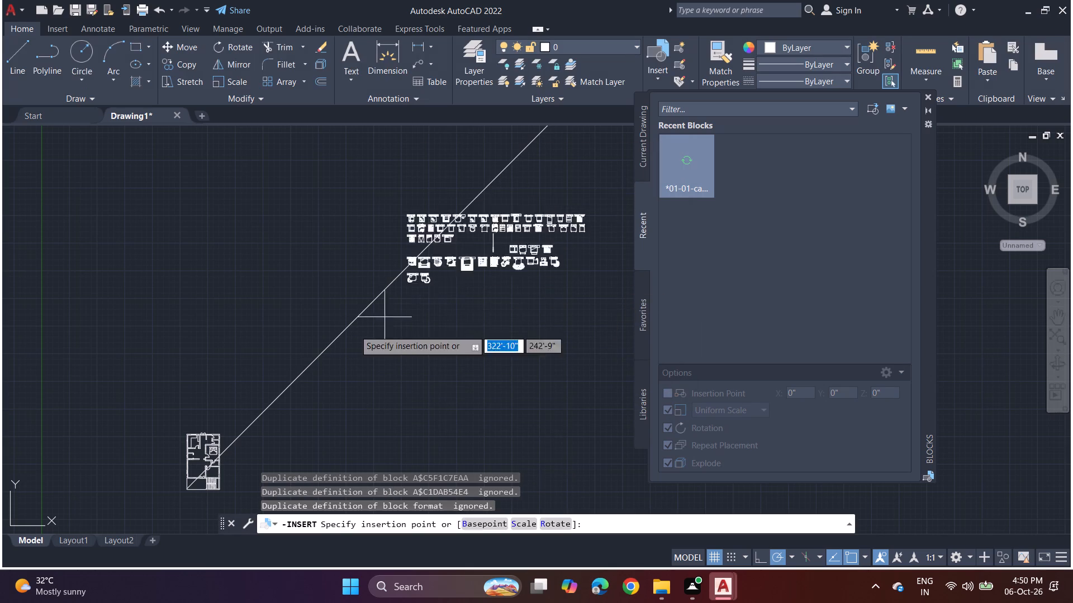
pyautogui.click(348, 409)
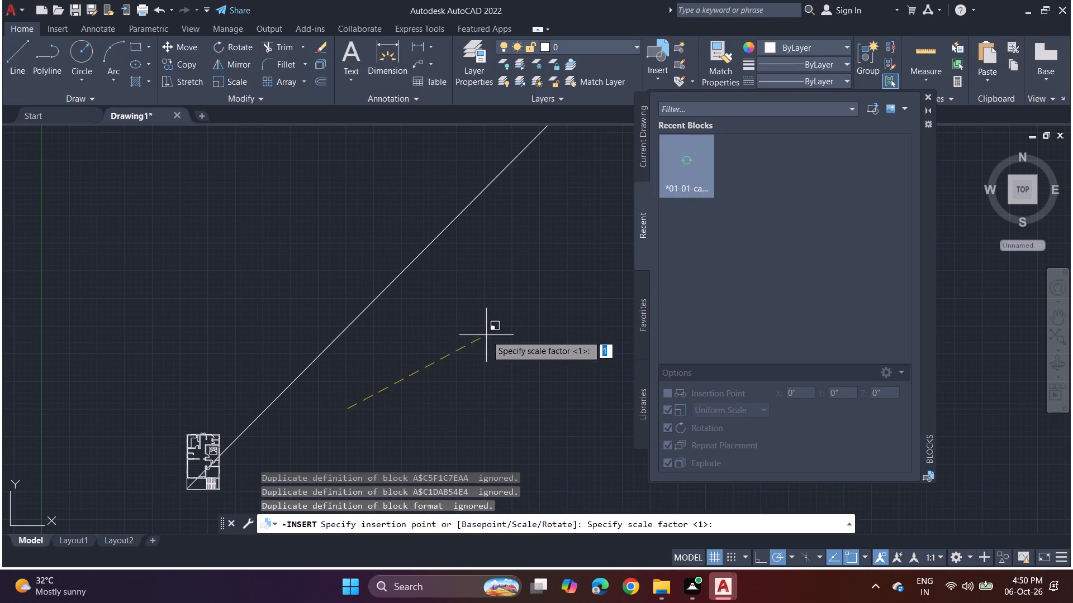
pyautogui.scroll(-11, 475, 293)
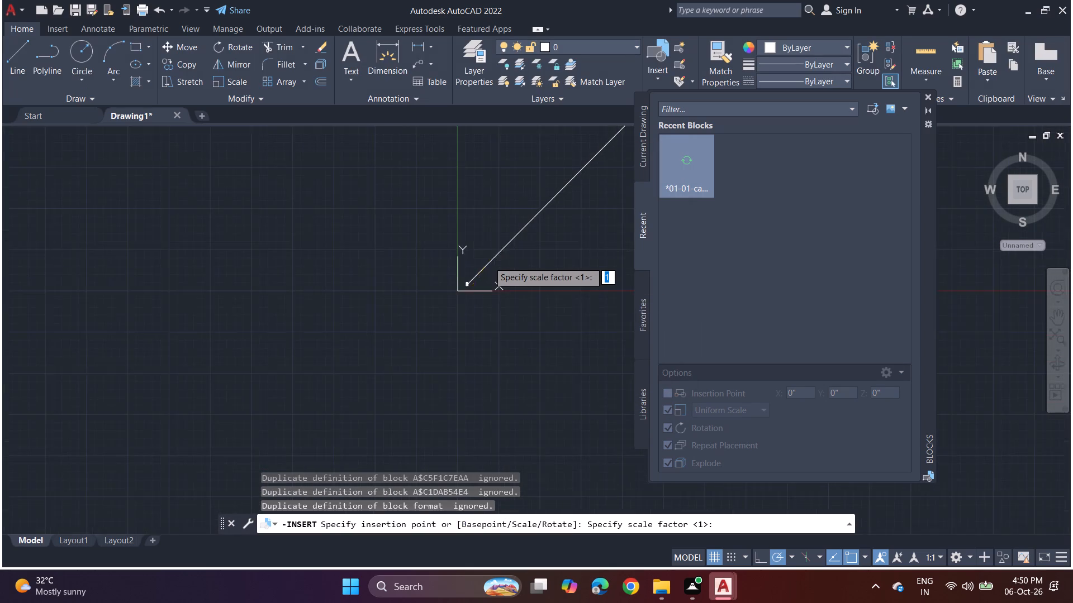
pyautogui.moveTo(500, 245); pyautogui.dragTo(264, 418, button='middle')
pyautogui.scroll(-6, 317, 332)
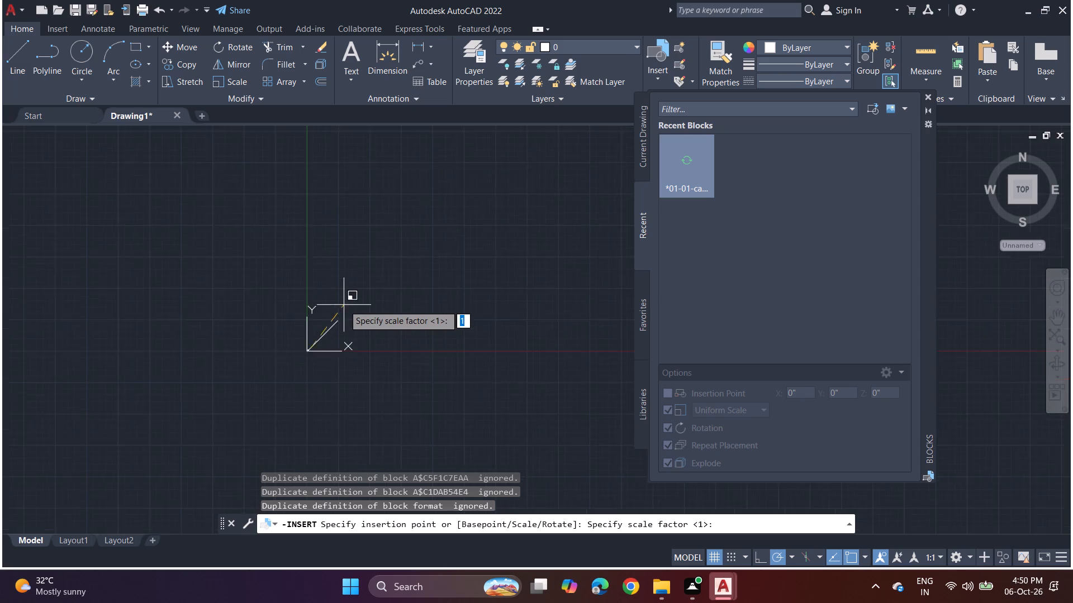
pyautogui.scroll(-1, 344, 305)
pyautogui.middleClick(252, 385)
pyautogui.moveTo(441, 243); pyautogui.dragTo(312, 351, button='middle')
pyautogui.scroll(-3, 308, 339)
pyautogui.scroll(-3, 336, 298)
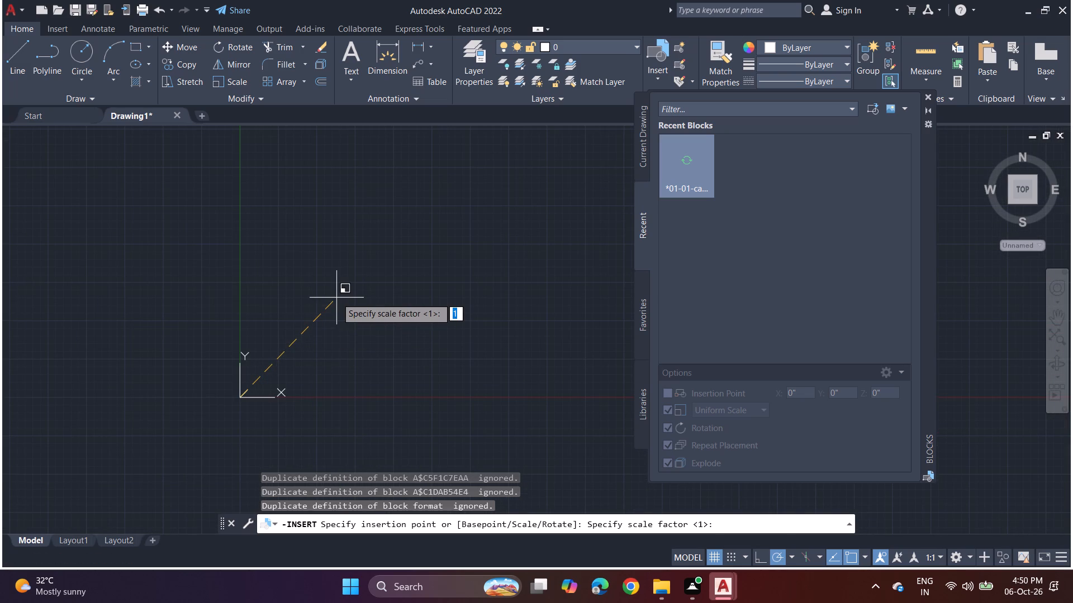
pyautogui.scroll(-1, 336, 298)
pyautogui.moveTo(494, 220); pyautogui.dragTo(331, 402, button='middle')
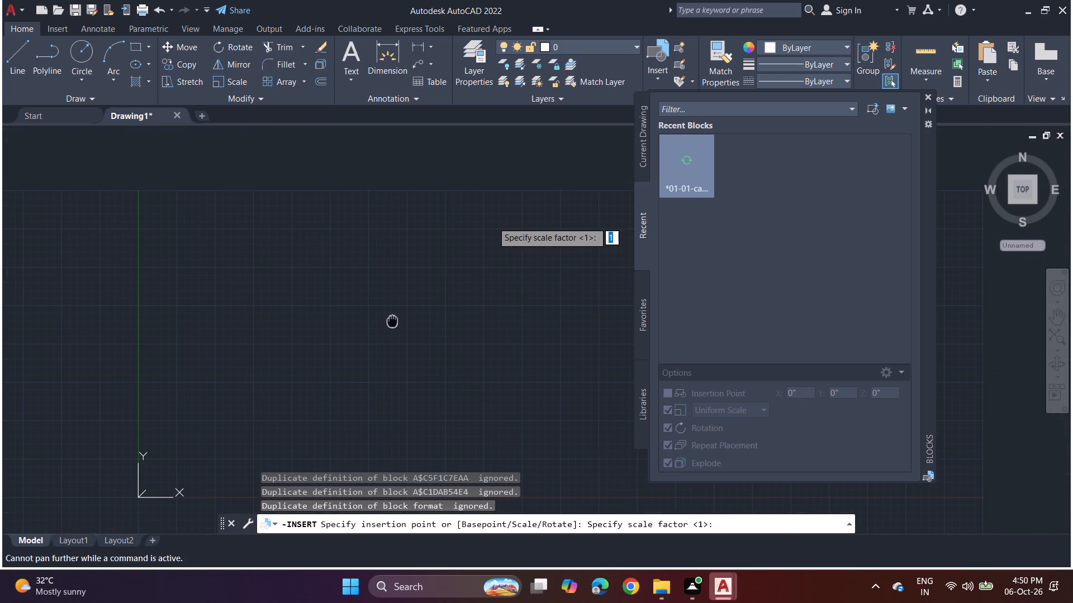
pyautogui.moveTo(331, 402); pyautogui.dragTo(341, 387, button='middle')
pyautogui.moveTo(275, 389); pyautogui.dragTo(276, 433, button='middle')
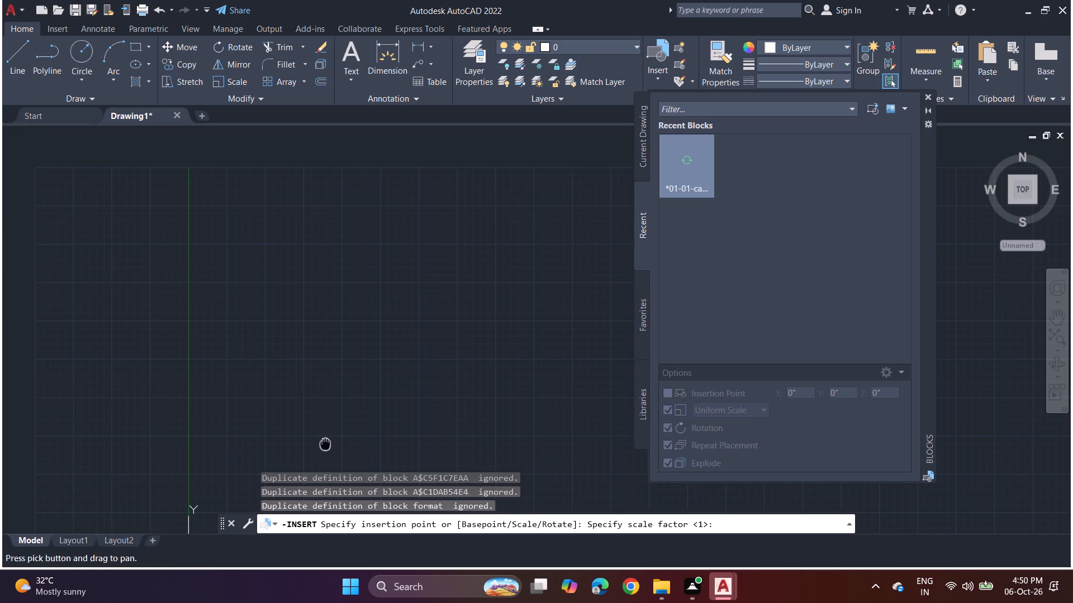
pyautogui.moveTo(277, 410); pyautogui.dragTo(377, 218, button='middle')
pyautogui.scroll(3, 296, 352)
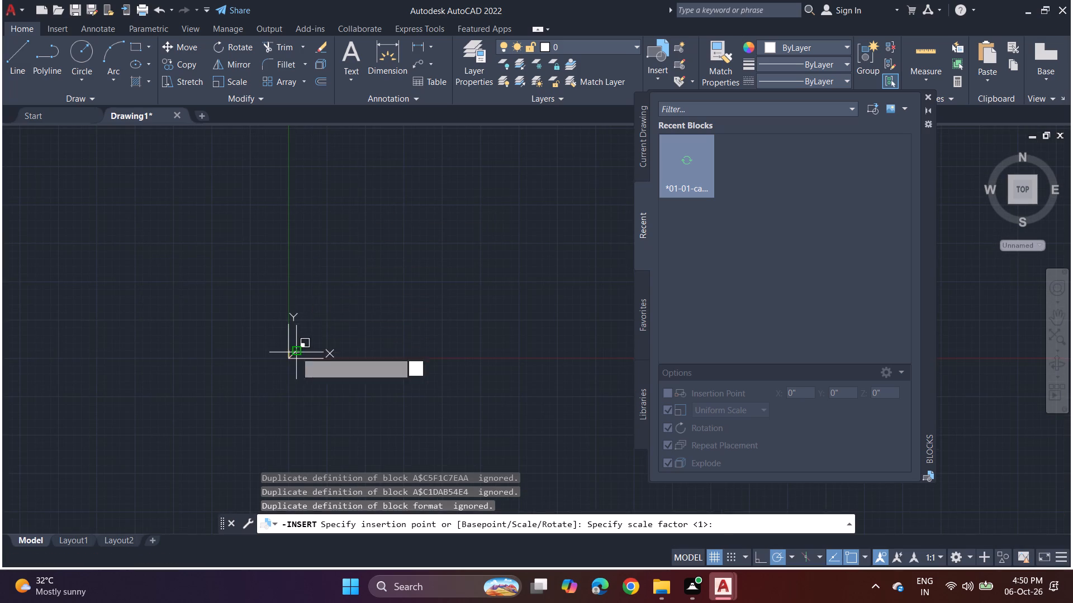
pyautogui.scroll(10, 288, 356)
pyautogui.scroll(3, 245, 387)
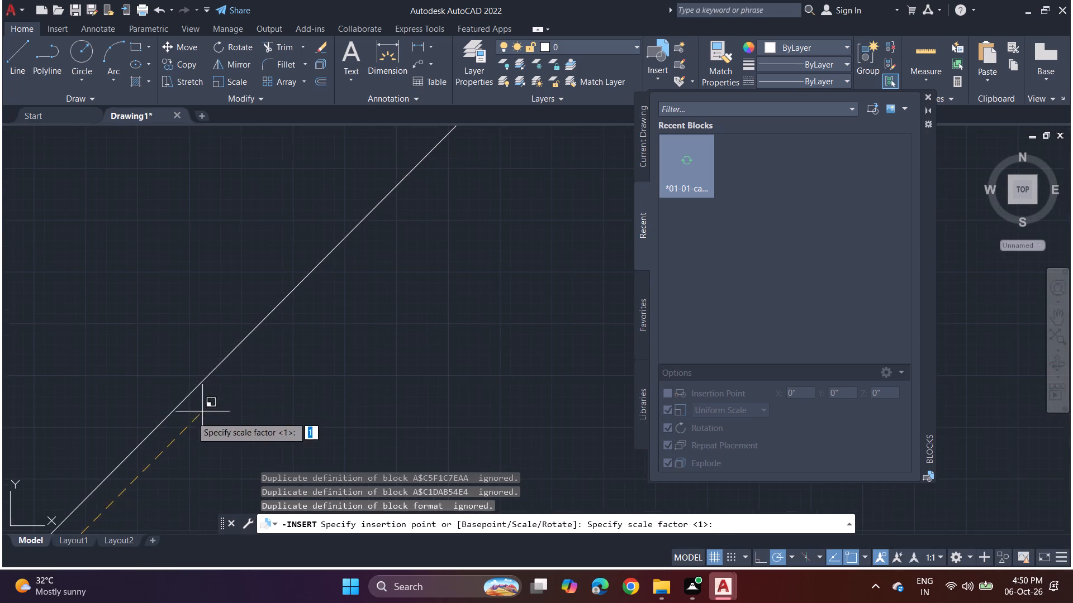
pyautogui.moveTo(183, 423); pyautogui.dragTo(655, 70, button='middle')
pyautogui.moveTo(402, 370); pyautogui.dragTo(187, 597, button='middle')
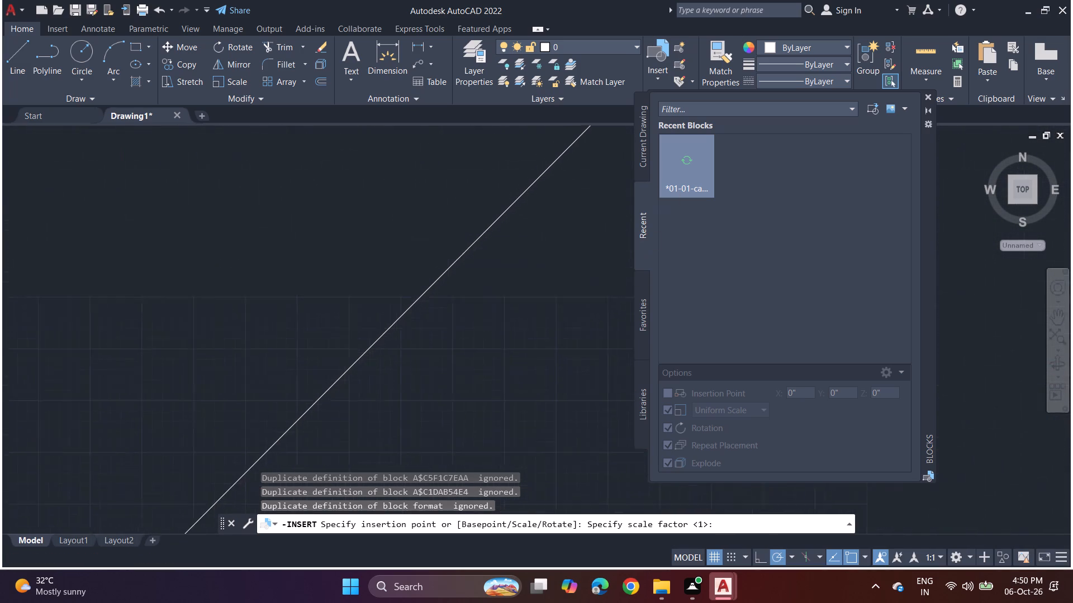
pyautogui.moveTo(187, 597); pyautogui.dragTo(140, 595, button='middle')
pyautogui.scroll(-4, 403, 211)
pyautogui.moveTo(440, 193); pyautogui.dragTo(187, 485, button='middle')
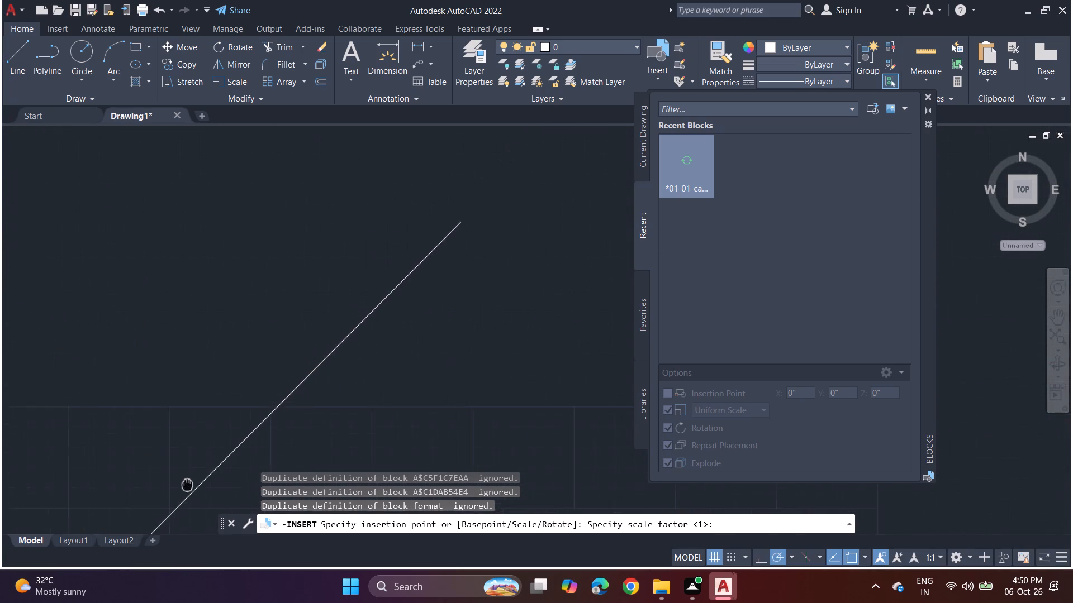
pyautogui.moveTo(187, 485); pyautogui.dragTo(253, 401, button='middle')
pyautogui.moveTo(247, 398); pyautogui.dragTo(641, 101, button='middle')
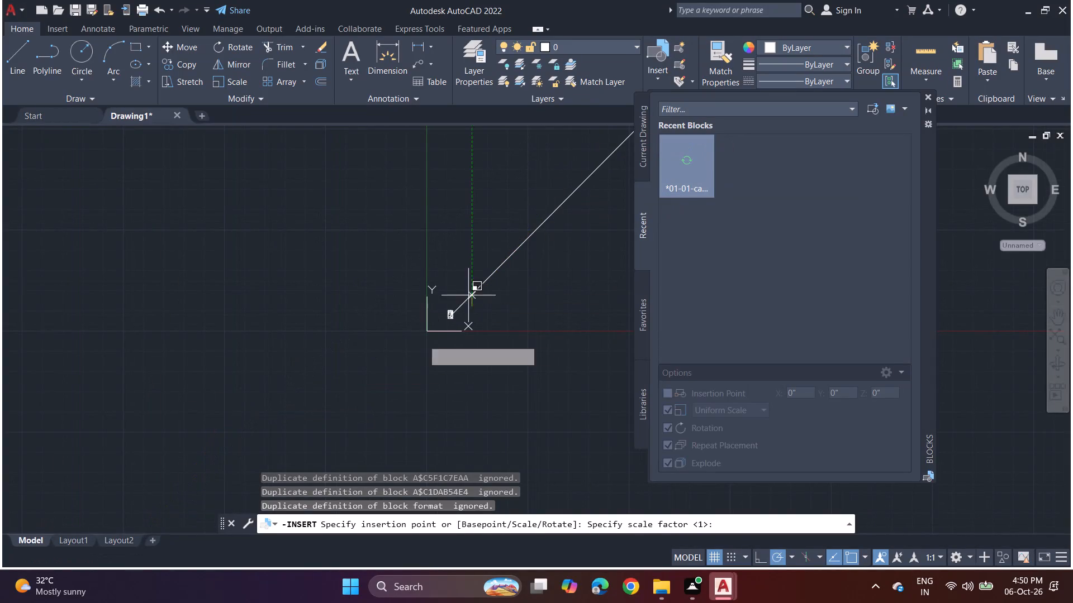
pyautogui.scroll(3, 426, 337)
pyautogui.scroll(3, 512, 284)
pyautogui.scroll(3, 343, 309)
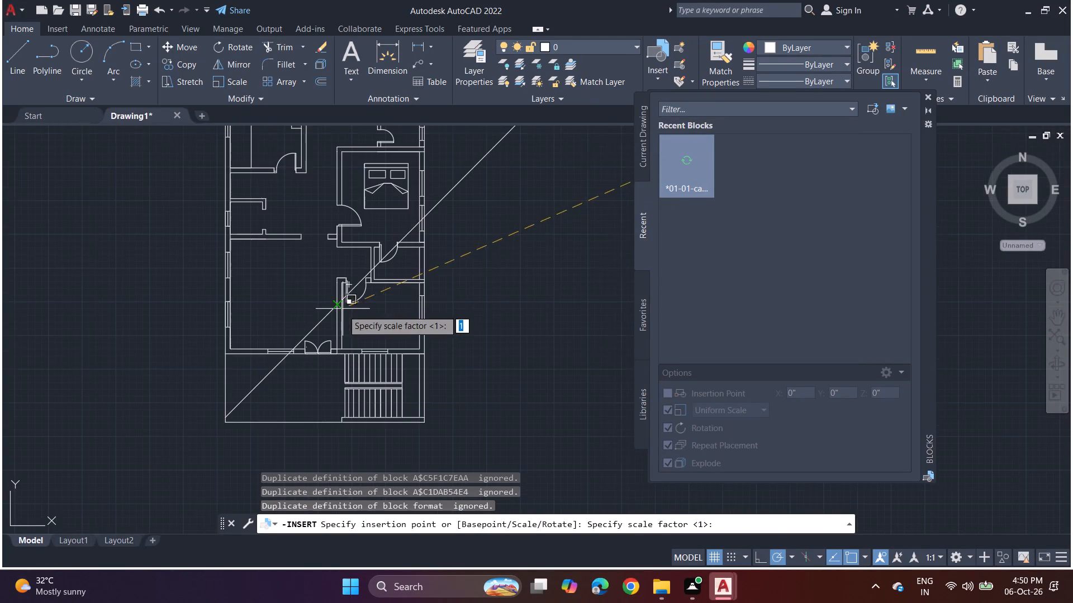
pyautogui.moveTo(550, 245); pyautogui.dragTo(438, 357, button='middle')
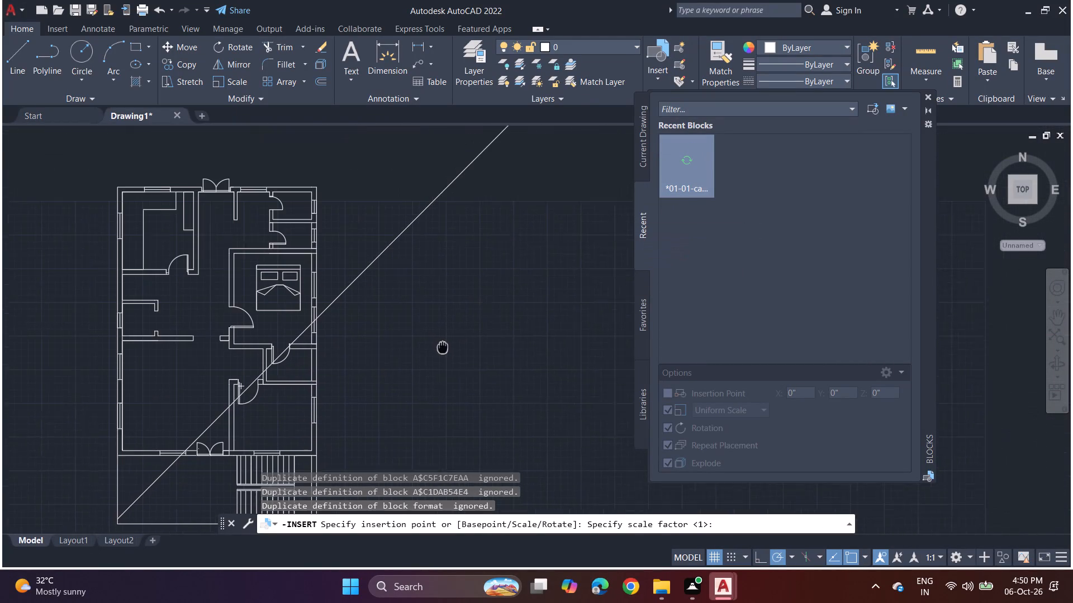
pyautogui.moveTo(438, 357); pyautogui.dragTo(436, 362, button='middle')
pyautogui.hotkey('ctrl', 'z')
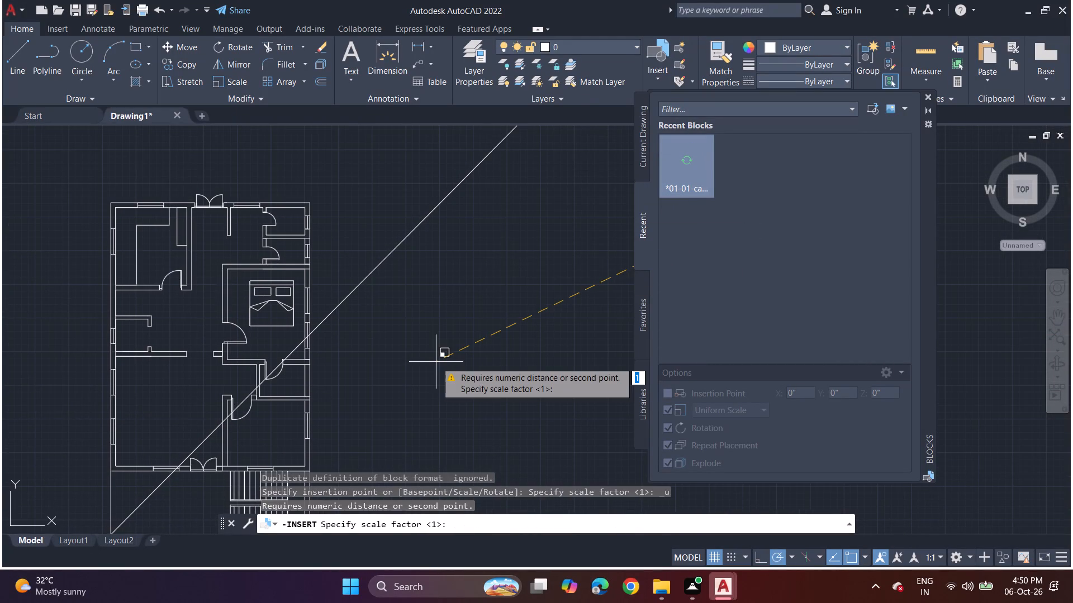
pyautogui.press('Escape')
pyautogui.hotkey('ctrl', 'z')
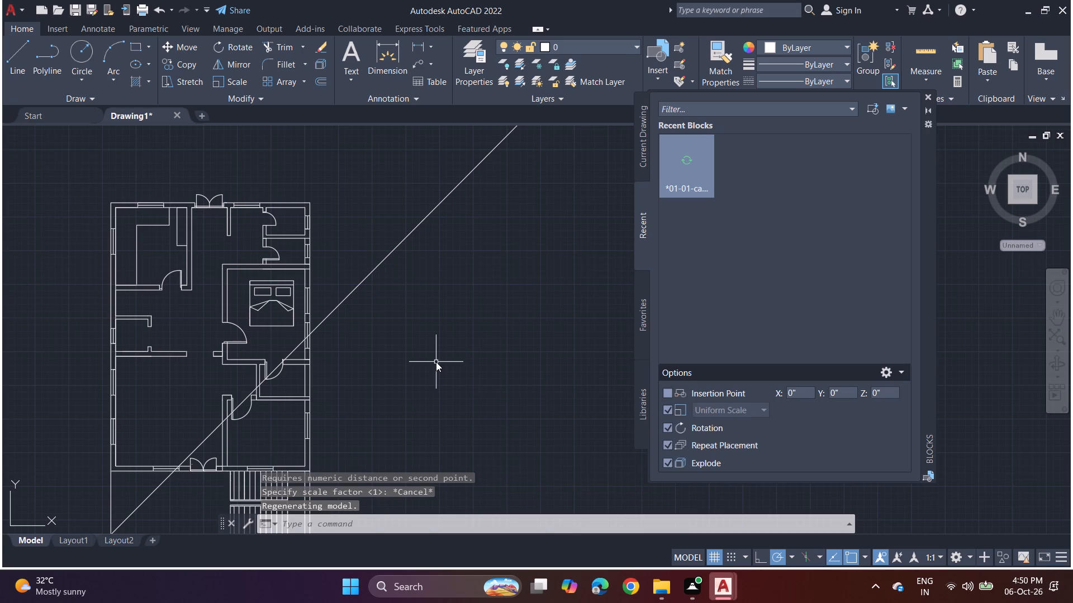
# Undo the erasure of the rotated beds block beside the house plan.
pyautogui.hotkey('ctrl', 'z')
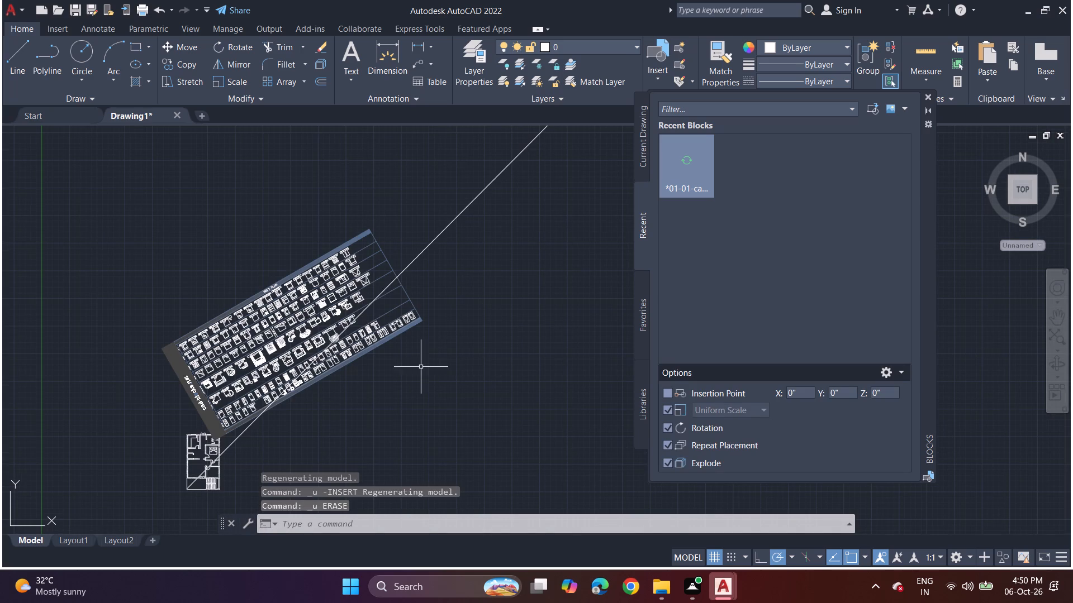
# Open the nested bed definition A$C07097A50 from the beds block in the Block Editor.
pyautogui.scroll(5, 245, 400)
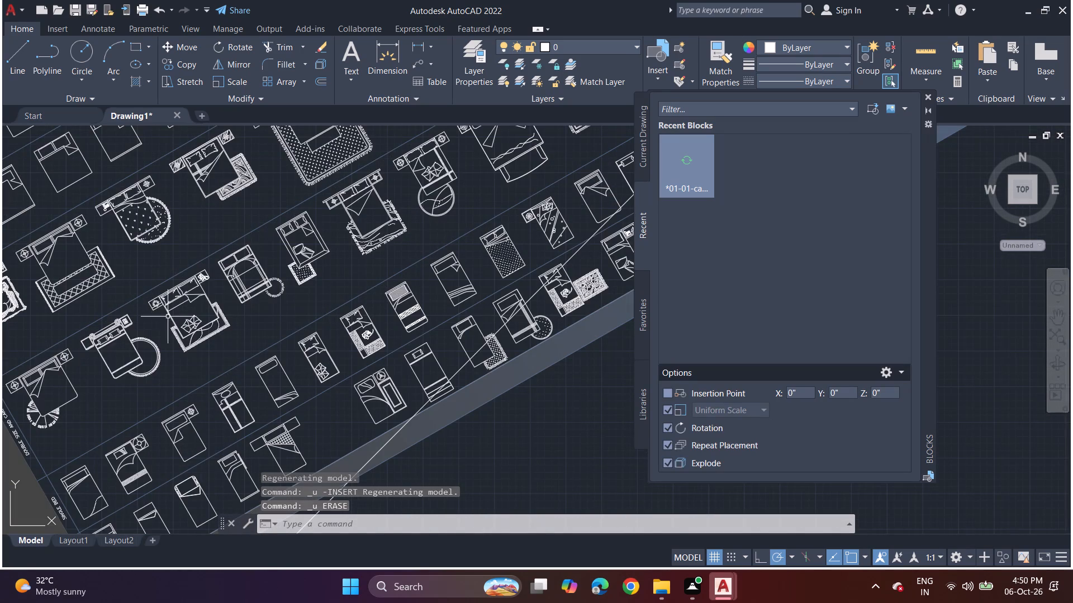
pyautogui.doubleClick(174, 327)
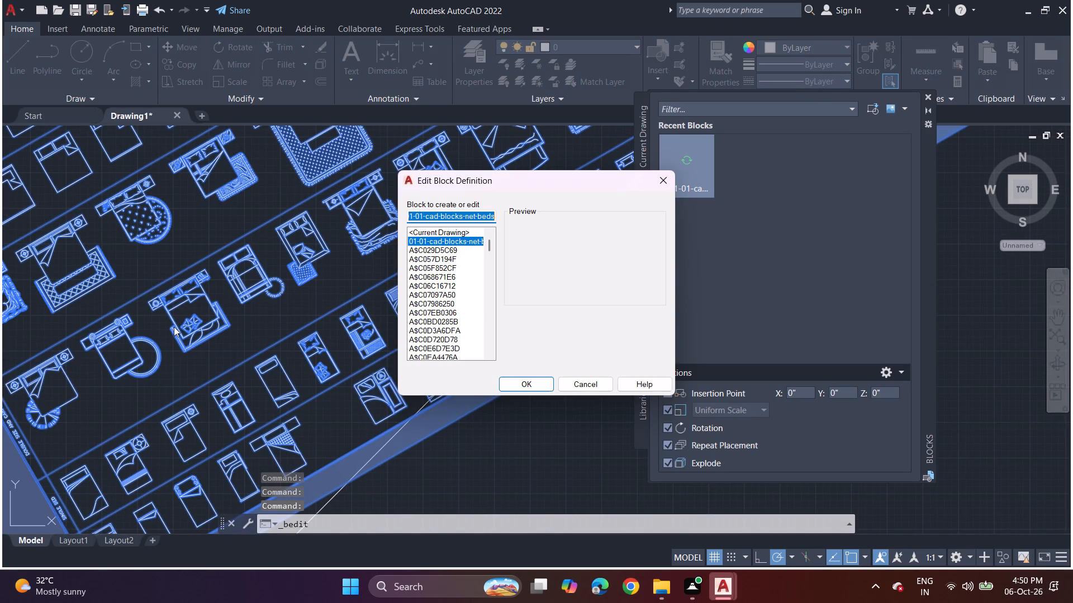
pyautogui.click(440, 247)
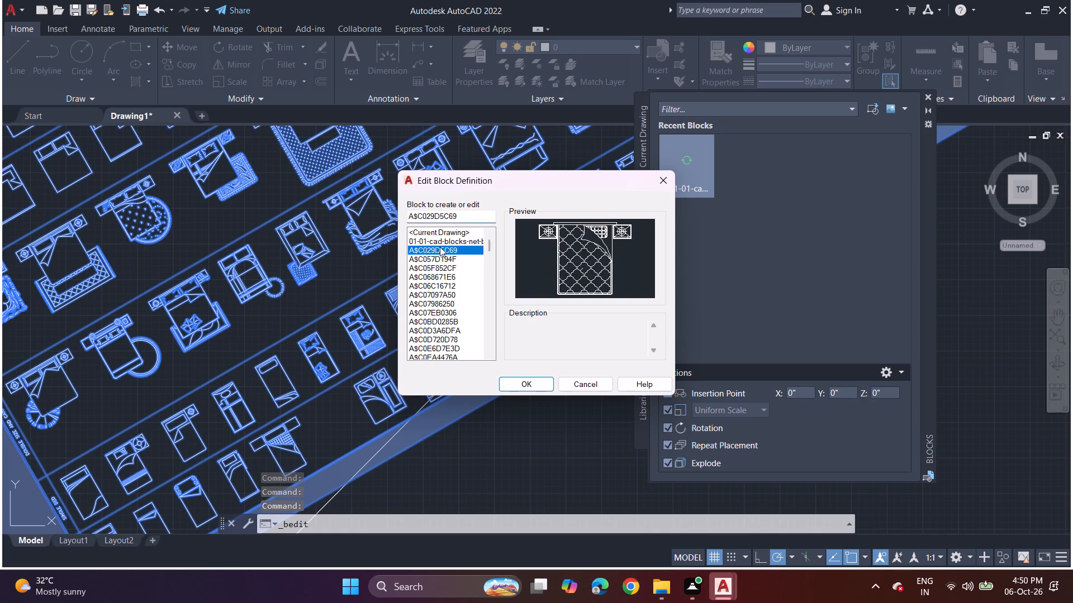
pyautogui.click(424, 290)
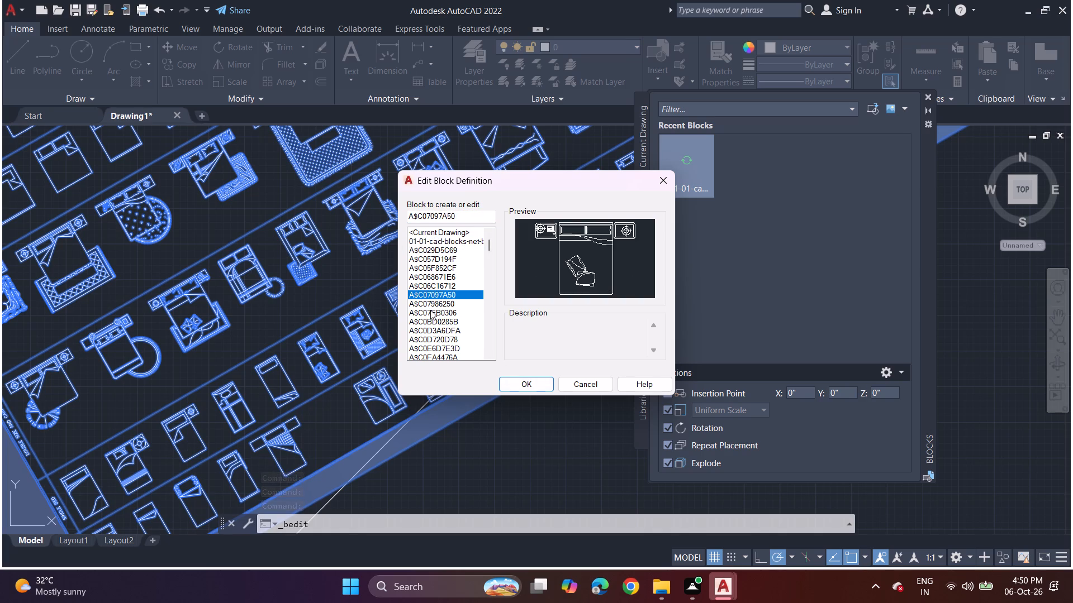
pyautogui.click(430, 310)
pyautogui.click(435, 295)
pyautogui.click(530, 390)
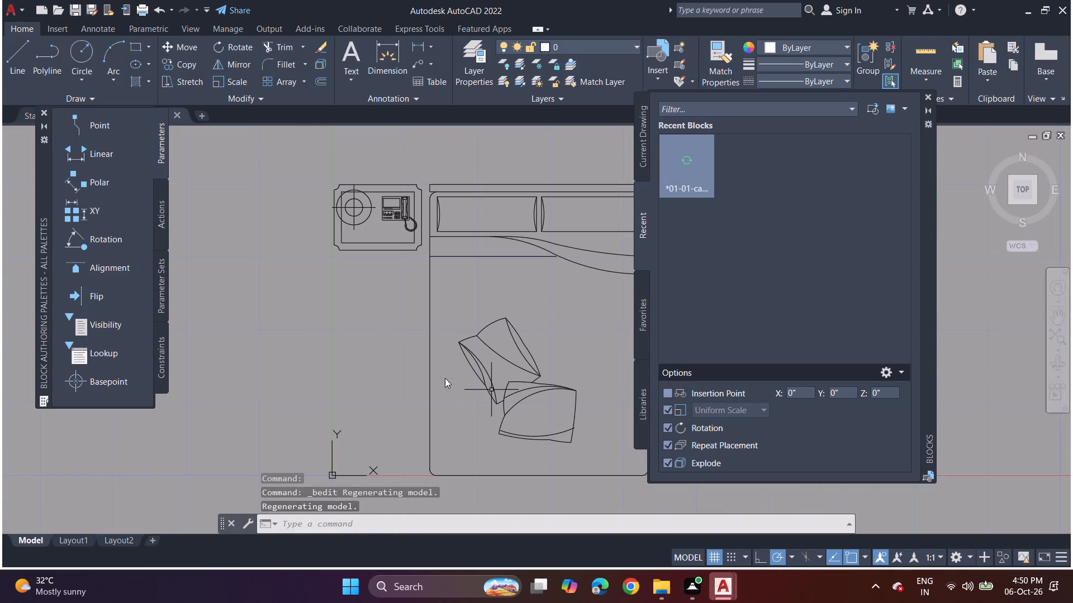
# Copy the whole double bed, with its two bedside tables and cushions, to the clipboard.
pyautogui.scroll(-2, 448, 328)
pyautogui.moveTo(448, 324); pyautogui.dragTo(298, 320, button='middle')
pyautogui.moveTo(238, 237); pyautogui.dragTo(243, 238)
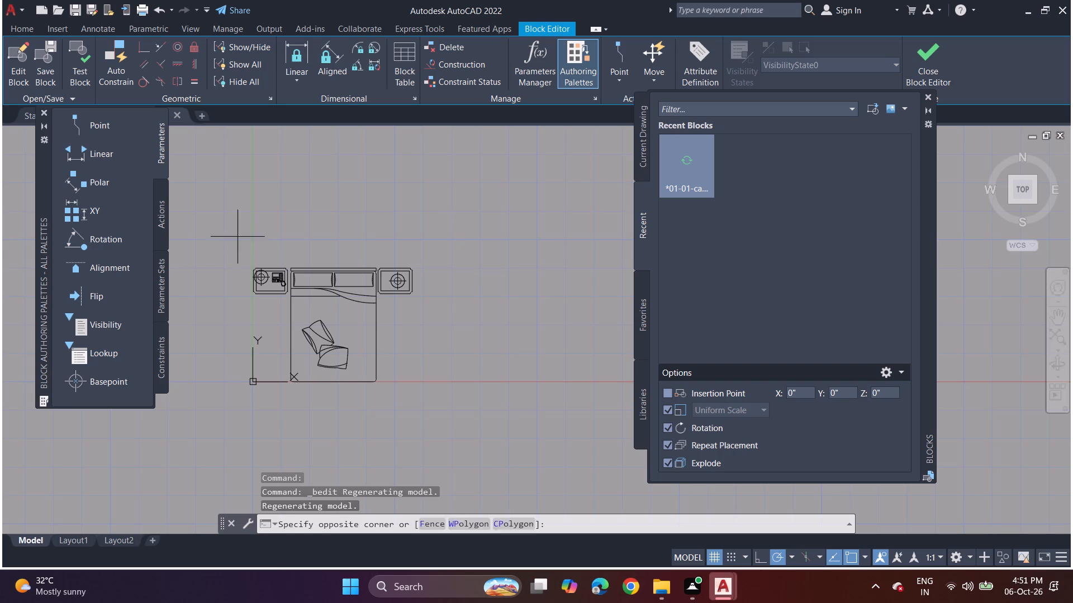
pyautogui.moveTo(243, 238); pyautogui.dragTo(228, 403)
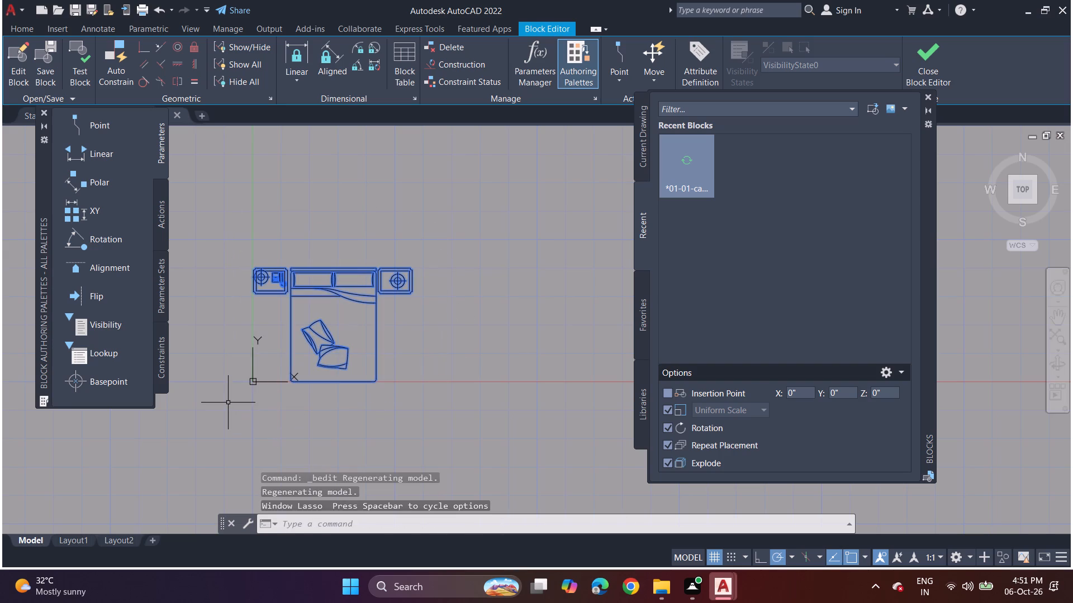
pyautogui.rightClick(283, 294)
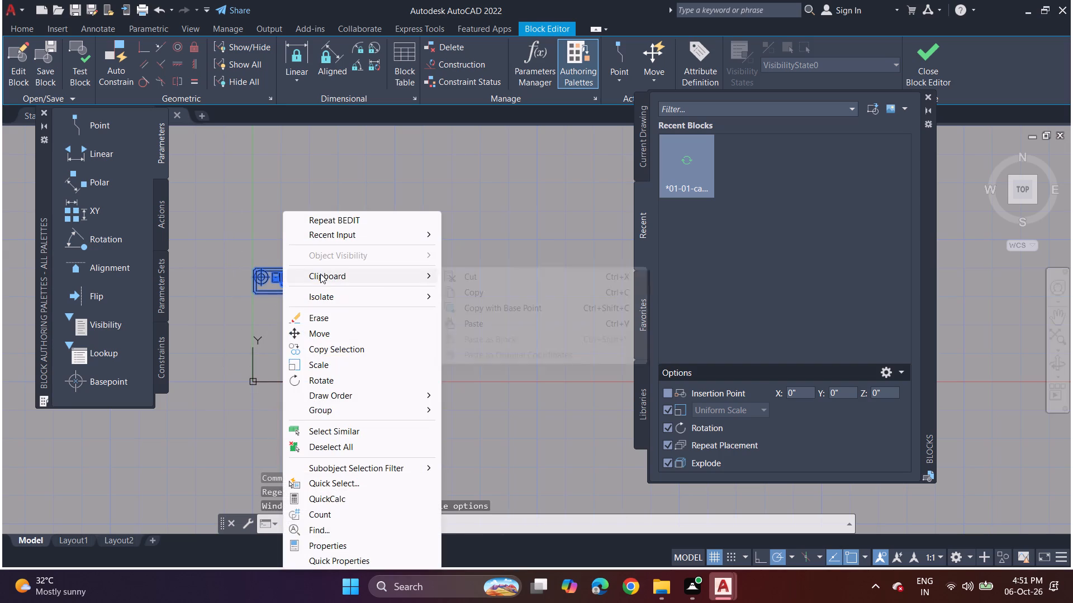
pyautogui.click(320, 274)
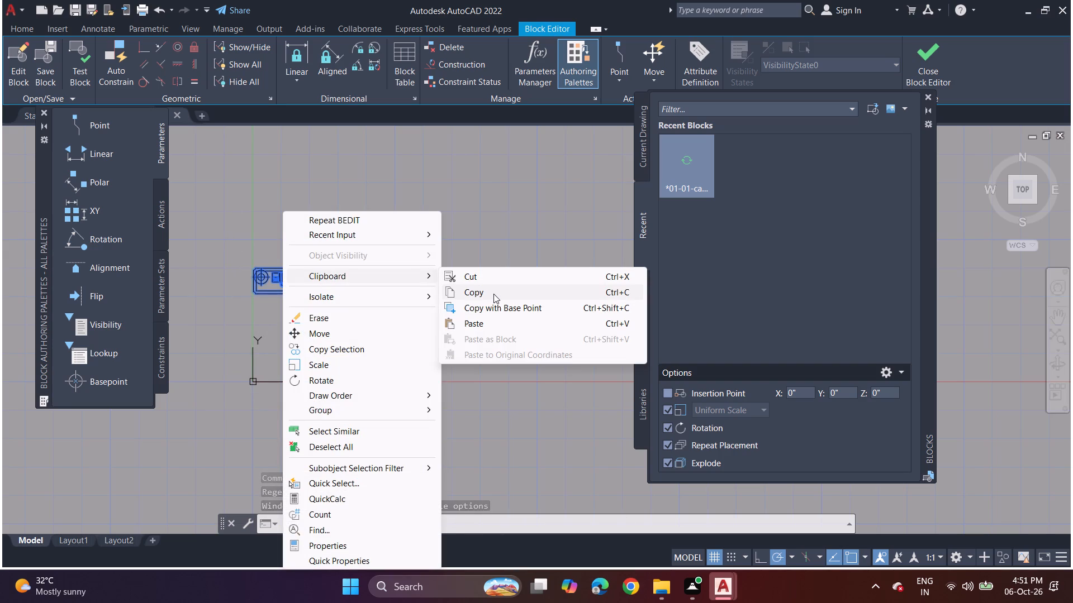
pyautogui.click(493, 294)
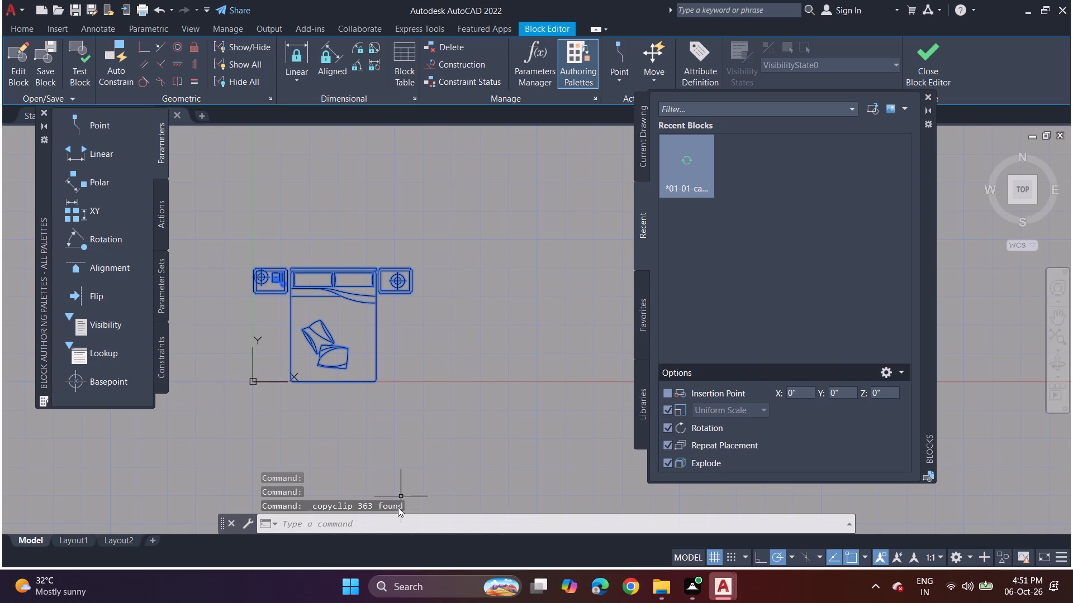
# Undo back out of the block editing session to the main drawing.
pyautogui.hotkey('ctrl', 'z')
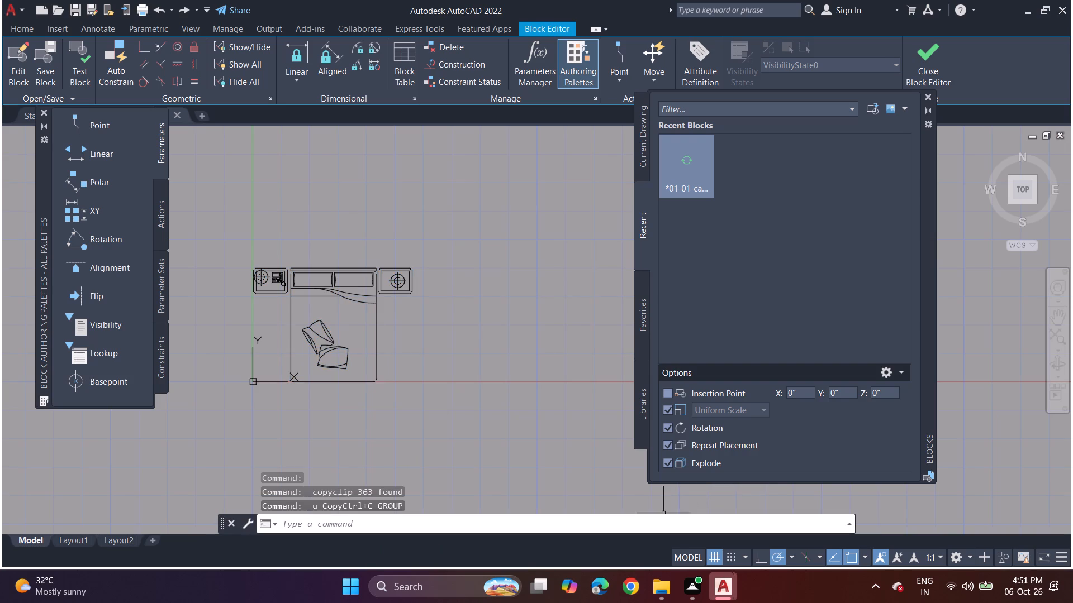
pyautogui.hotkey('ctrl', 'z')
pyautogui.hotkey('ctrl', 'z')
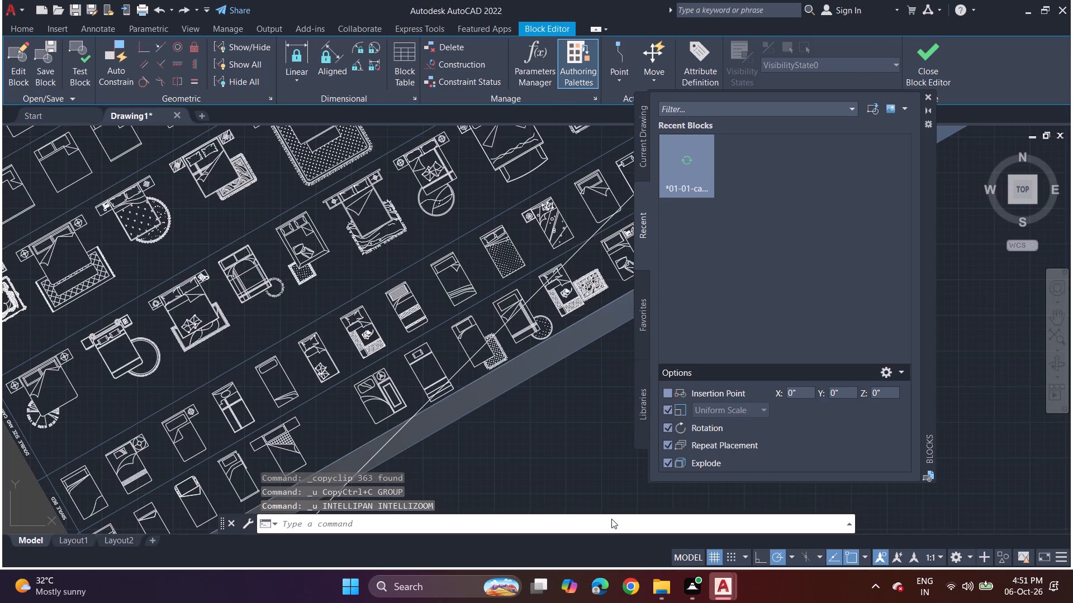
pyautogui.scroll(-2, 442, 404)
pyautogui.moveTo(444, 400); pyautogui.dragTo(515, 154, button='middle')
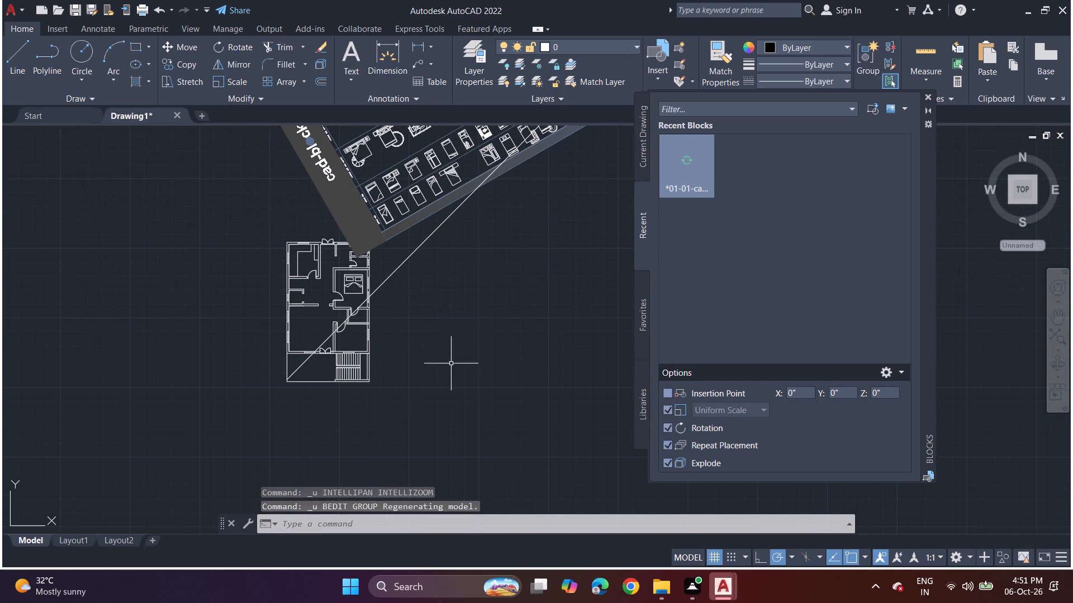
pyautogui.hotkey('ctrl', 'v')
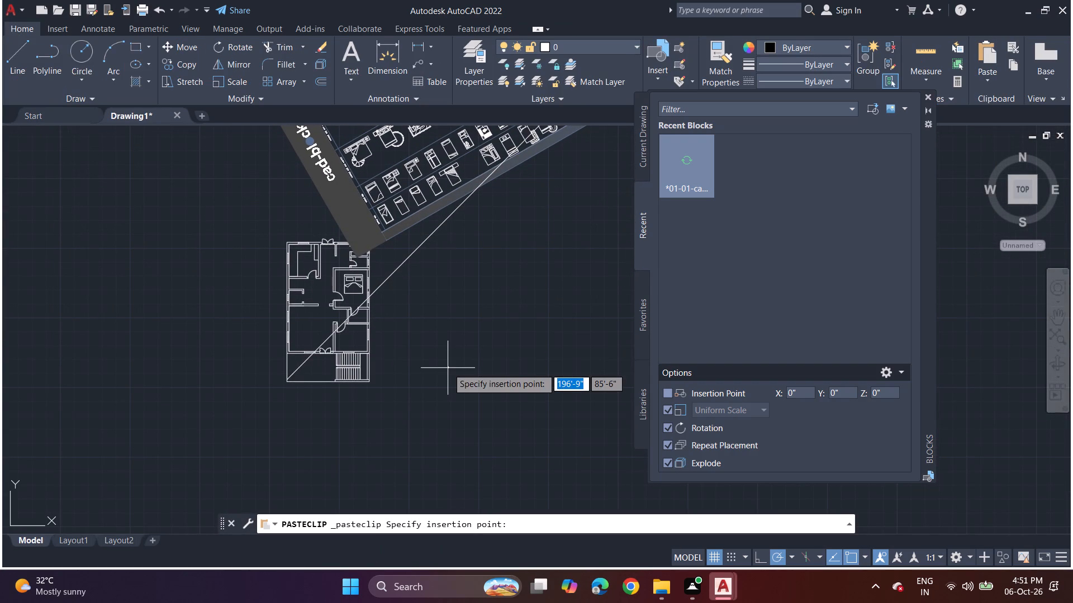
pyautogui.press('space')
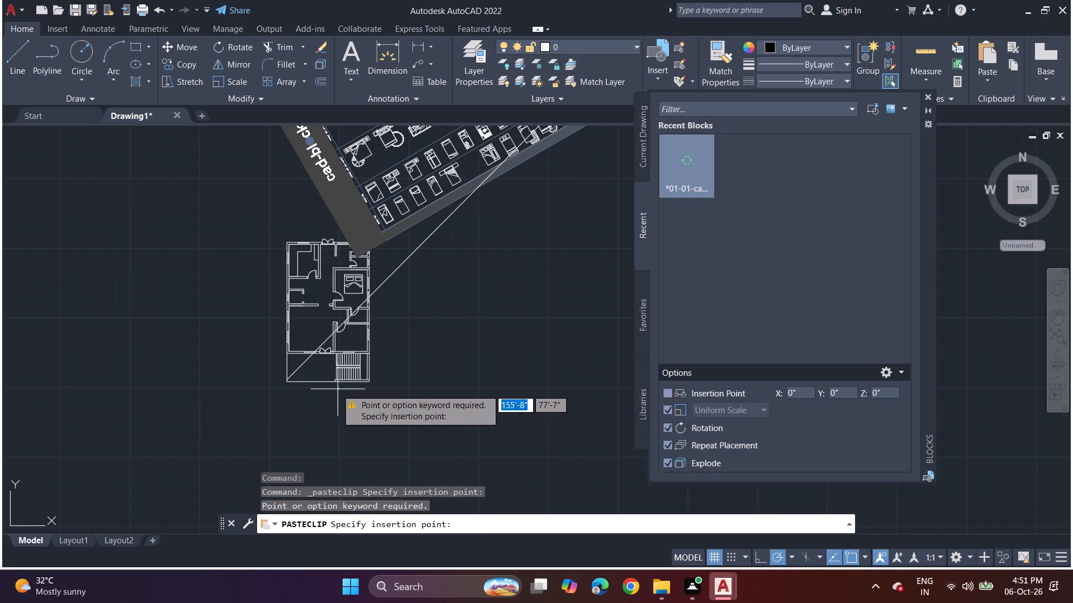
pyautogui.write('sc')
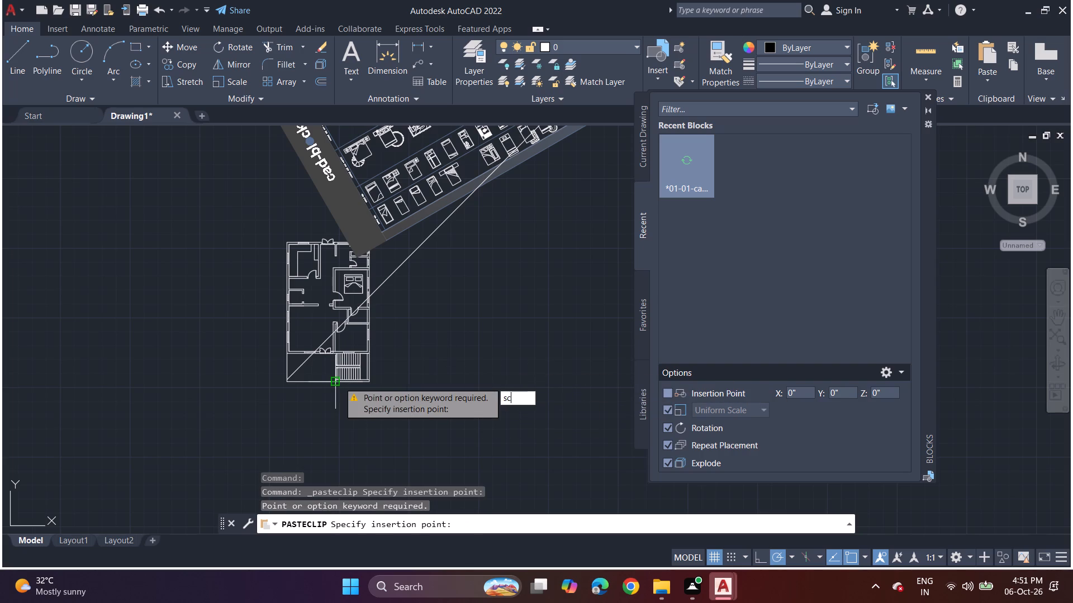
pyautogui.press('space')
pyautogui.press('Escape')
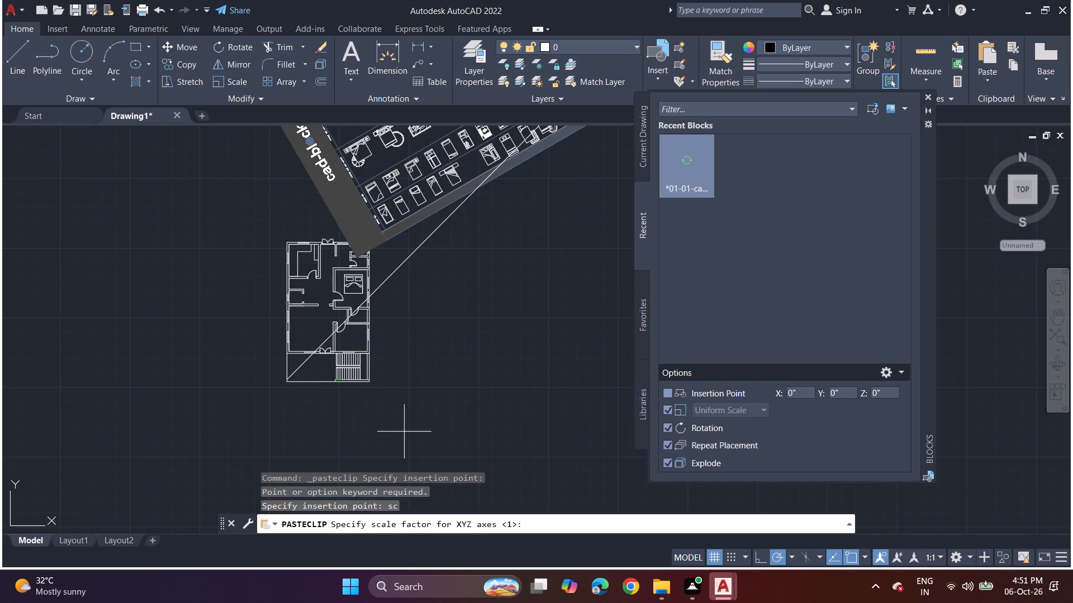
# Select the rotated beds block beside the house plan.
pyautogui.scroll(2, 325, 319)
pyautogui.scroll(-1, 416, 197)
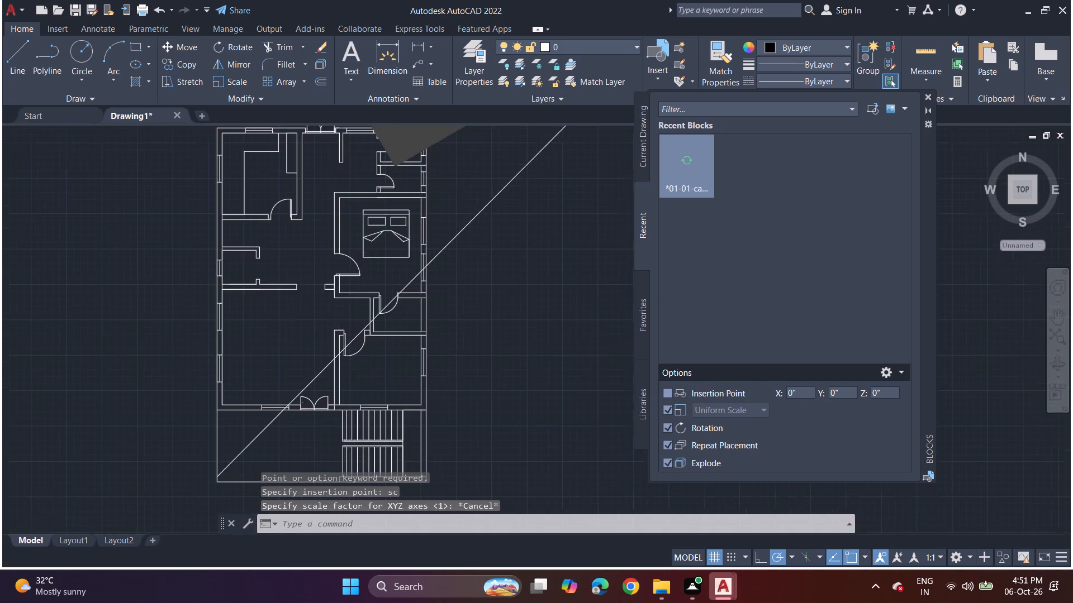
pyautogui.scroll(-2, 416, 197)
pyautogui.moveTo(386, 241); pyautogui.dragTo(152, 510, button='middle')
pyautogui.click(254, 367)
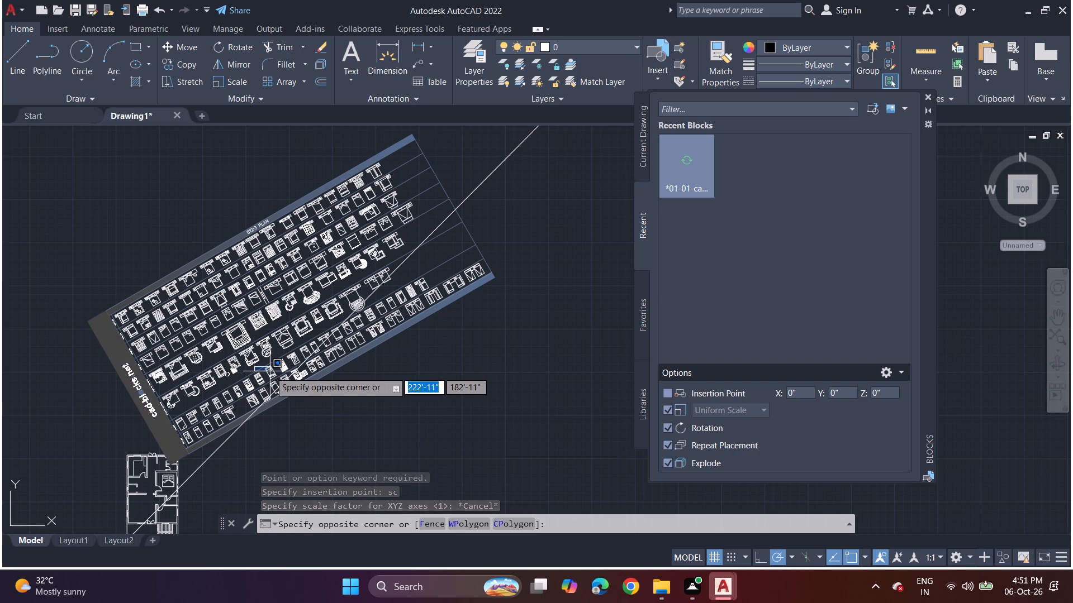
pyautogui.click(270, 371)
pyautogui.click(272, 371)
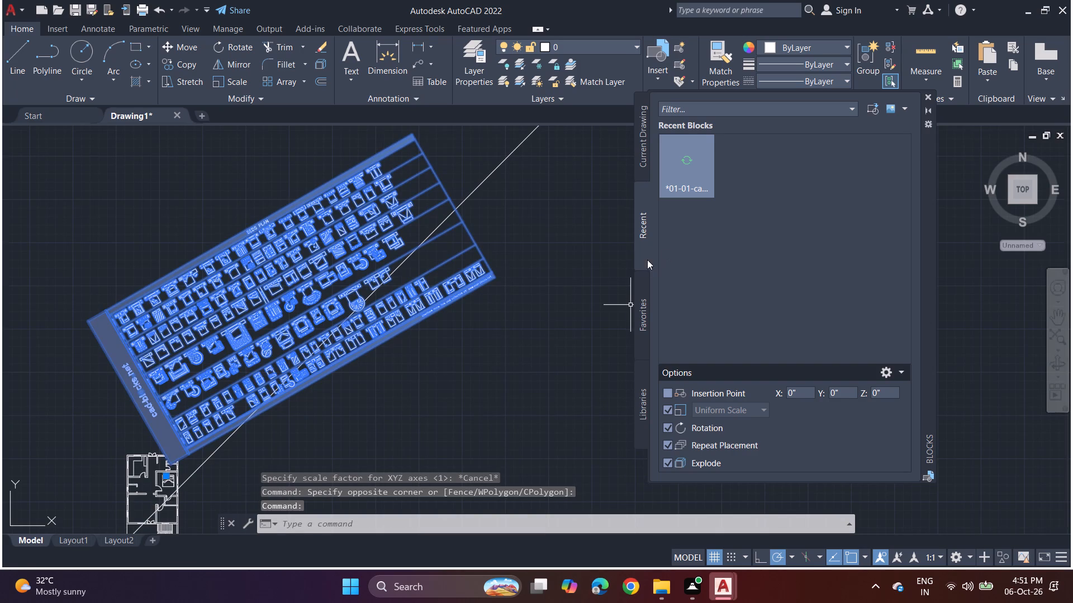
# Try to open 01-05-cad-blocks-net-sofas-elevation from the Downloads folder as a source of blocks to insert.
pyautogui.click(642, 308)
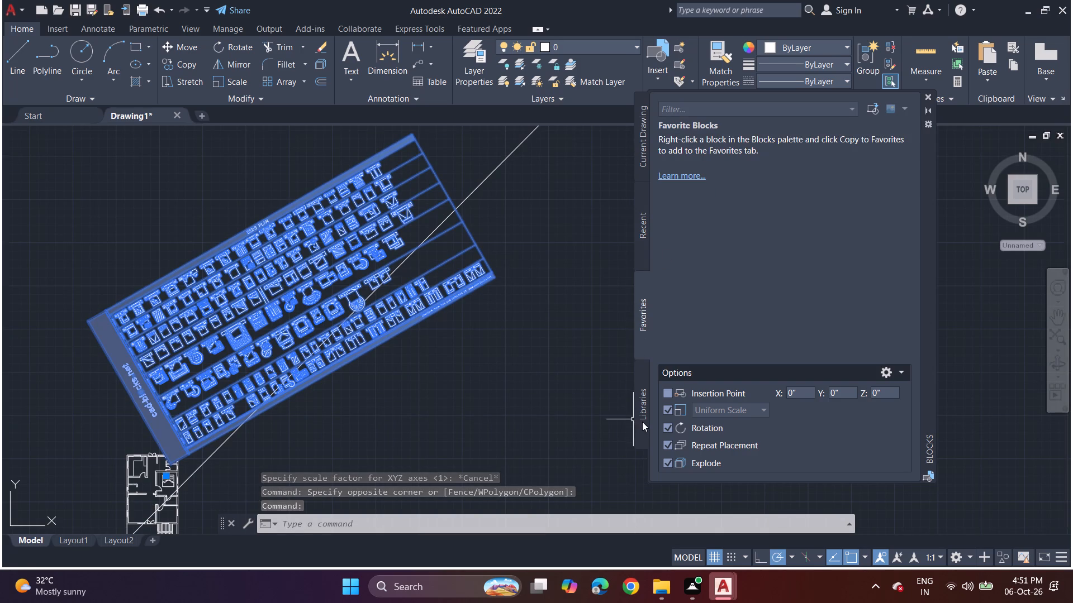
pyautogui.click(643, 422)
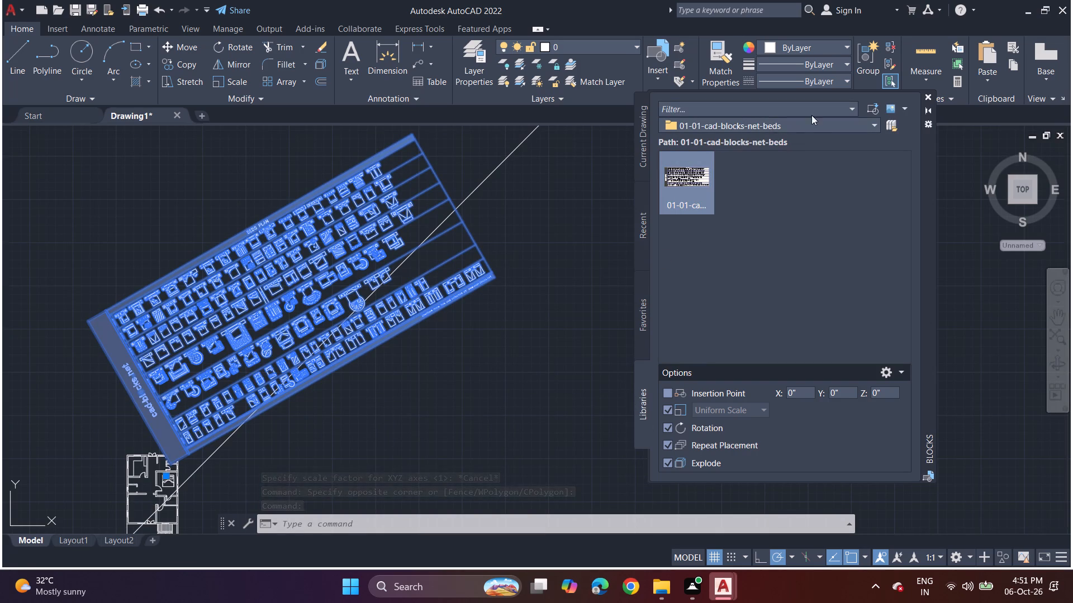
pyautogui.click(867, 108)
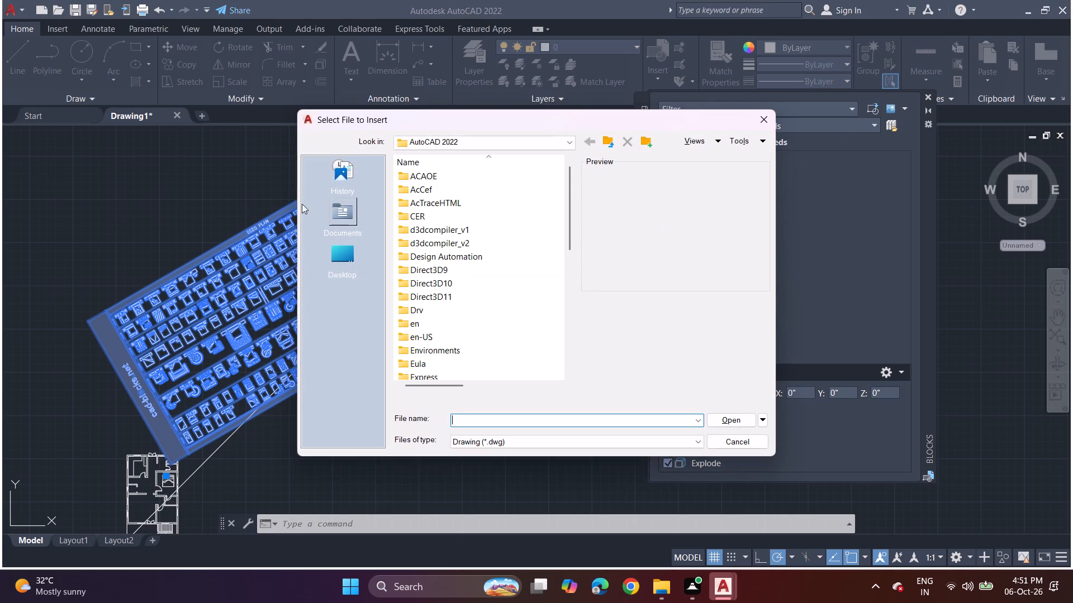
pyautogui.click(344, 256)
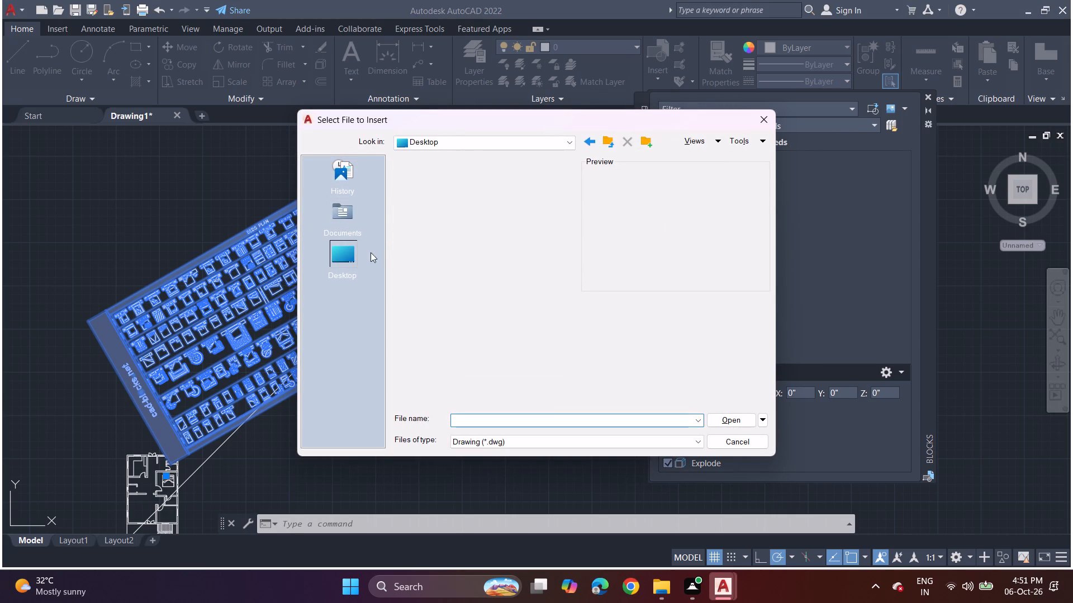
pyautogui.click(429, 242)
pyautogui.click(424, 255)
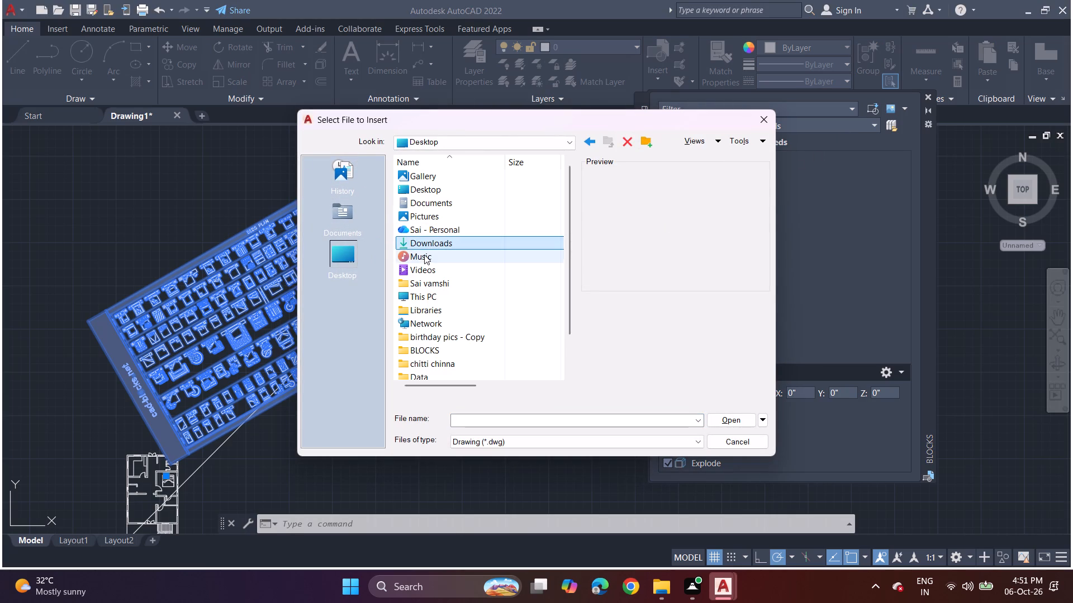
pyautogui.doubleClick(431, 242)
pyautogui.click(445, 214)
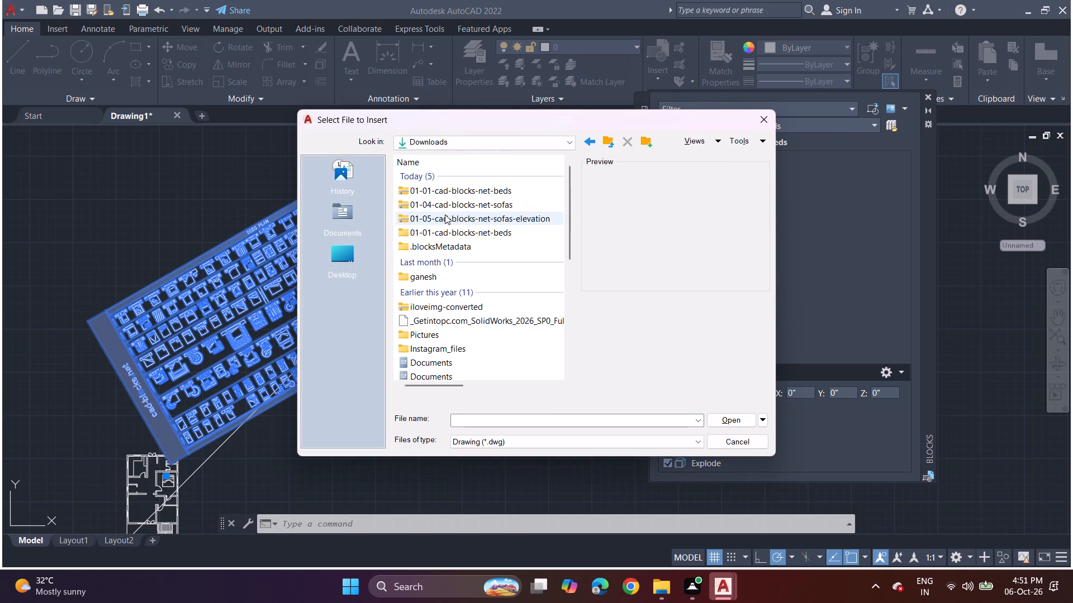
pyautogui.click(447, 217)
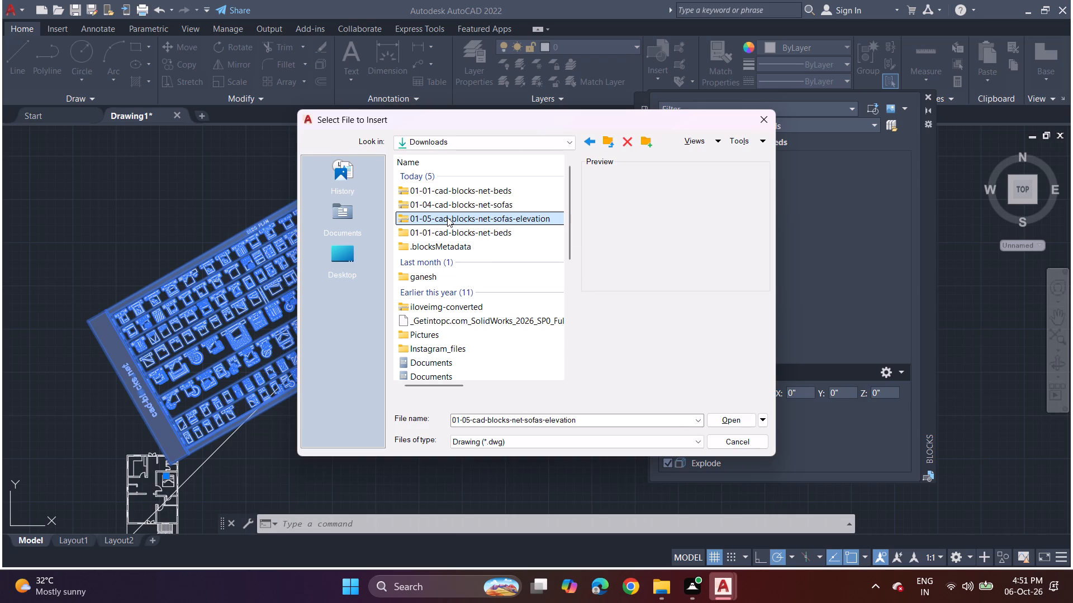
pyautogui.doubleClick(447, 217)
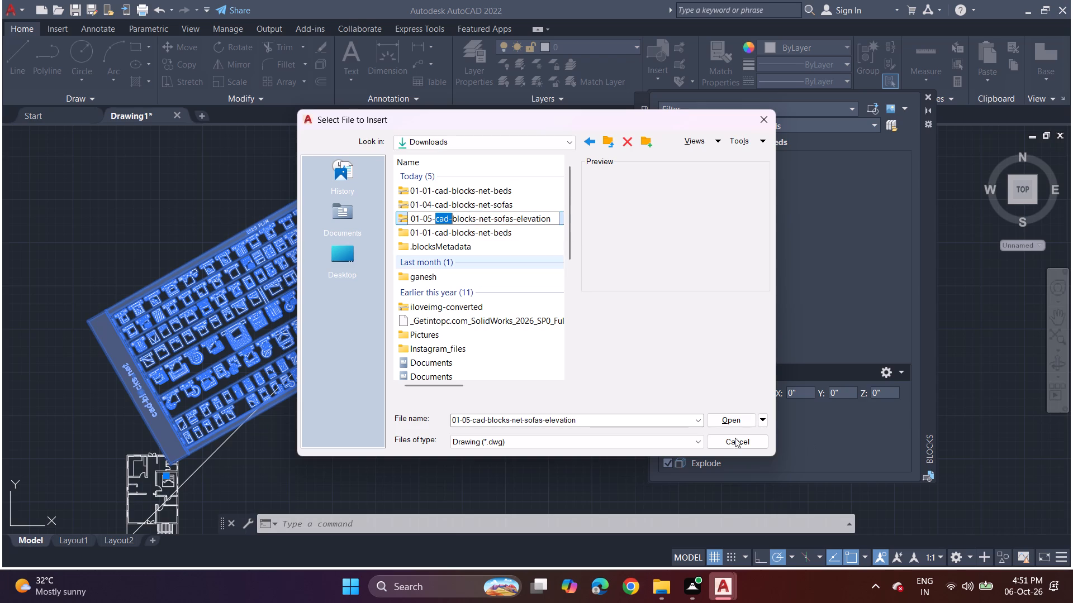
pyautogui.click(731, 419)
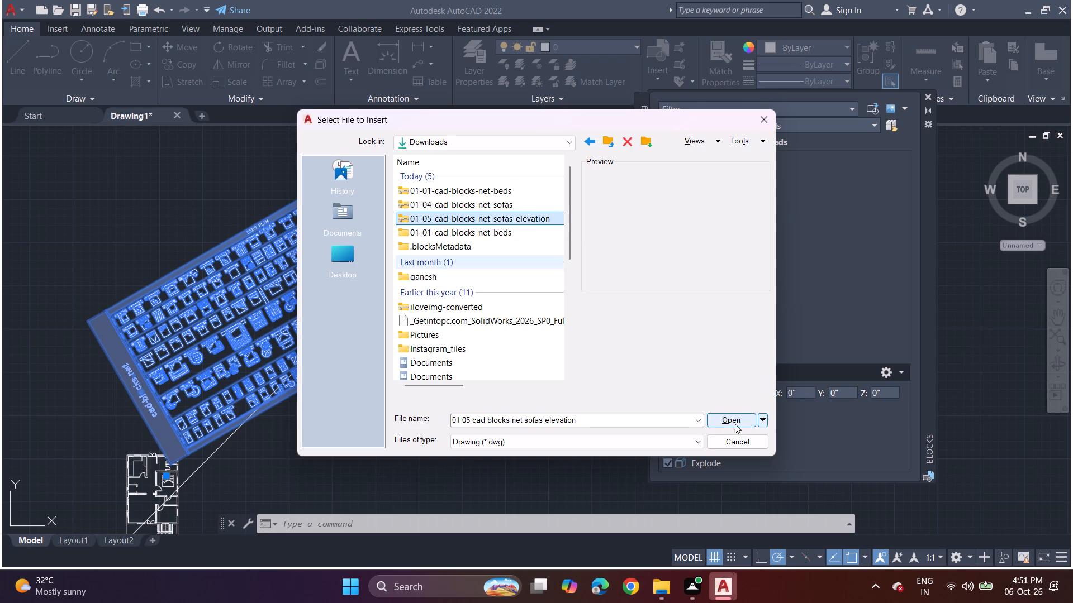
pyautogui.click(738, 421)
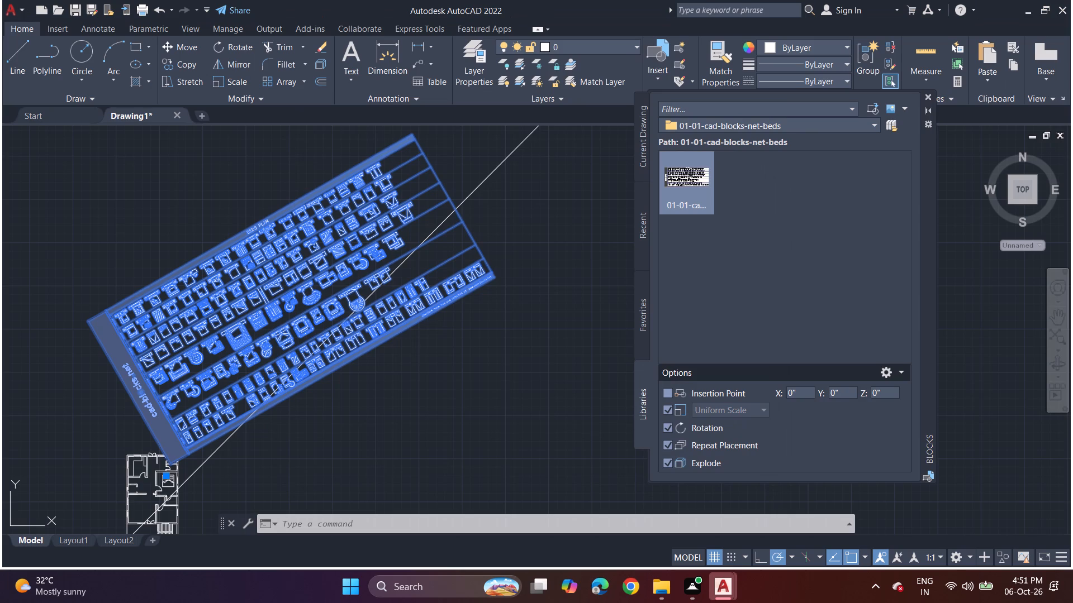
# Erase the selected beds block from the drawing.
pyautogui.scroll(-3, 281, 408)
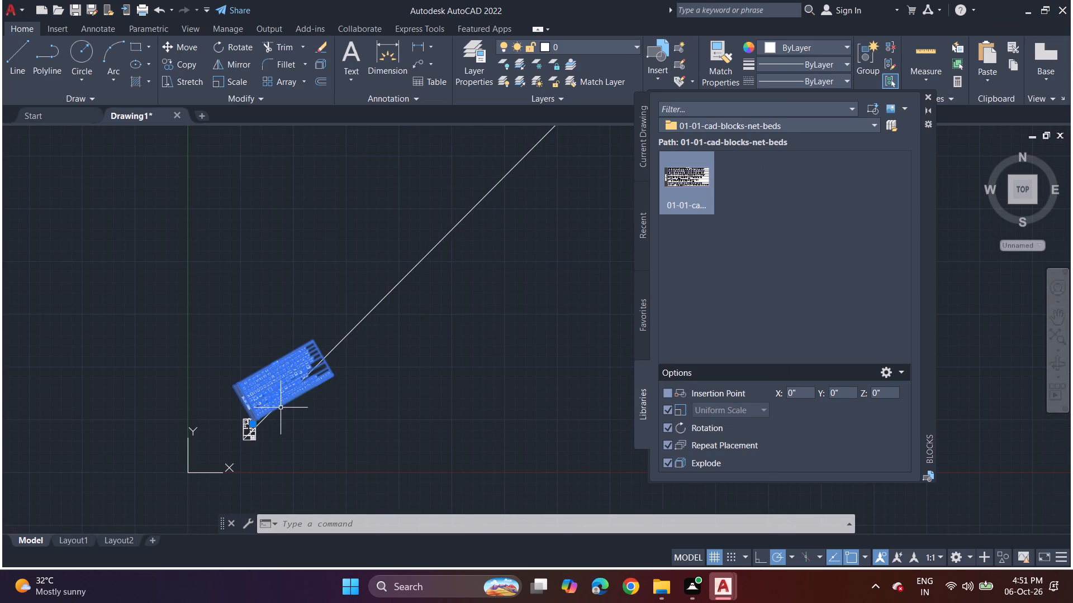
pyautogui.scroll(2, 281, 408)
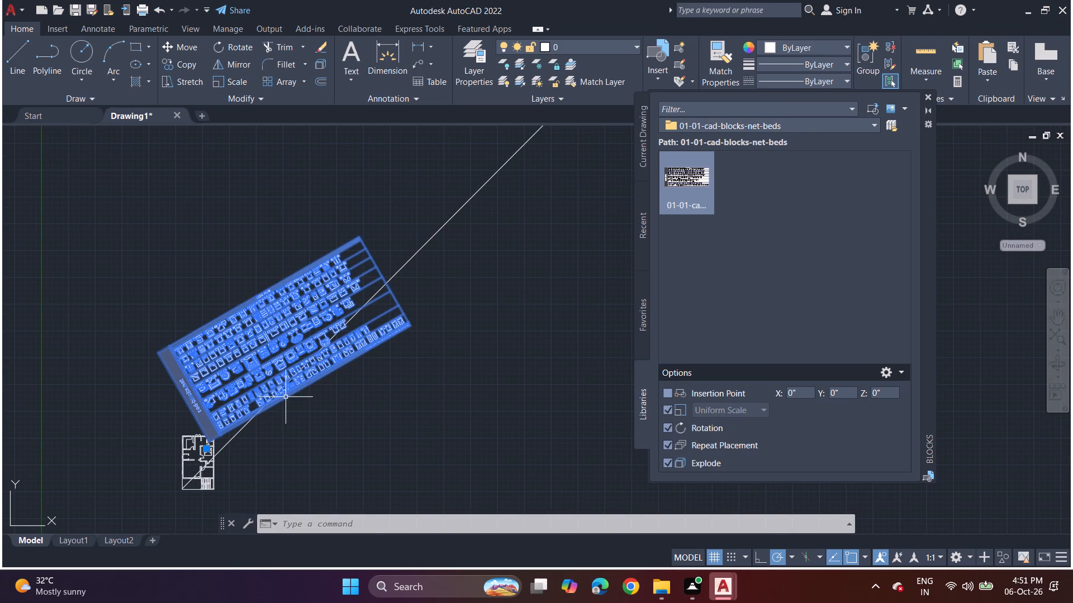
pyautogui.press('Delete')
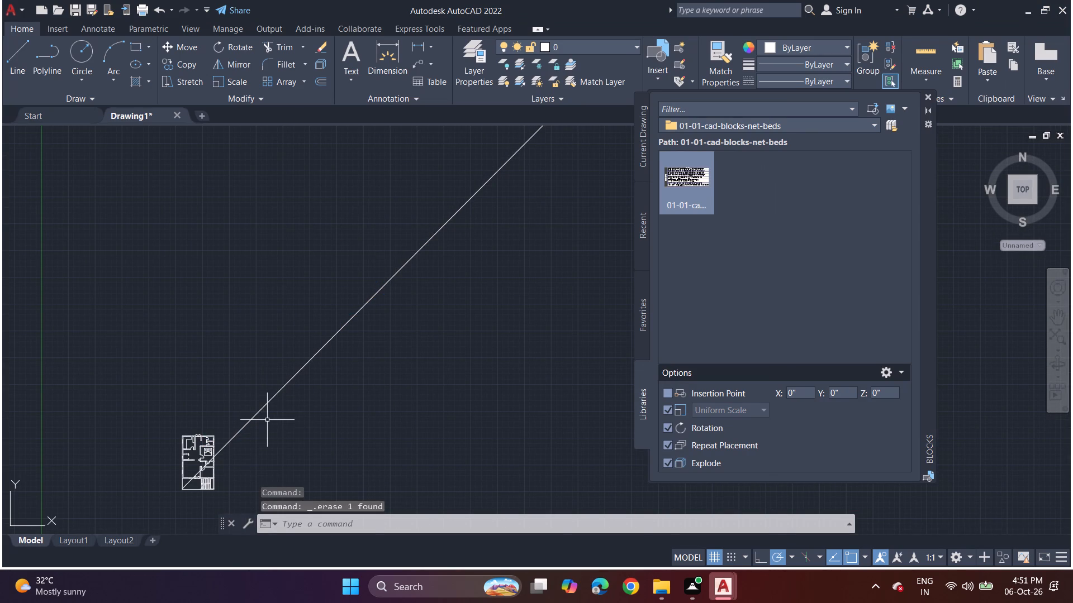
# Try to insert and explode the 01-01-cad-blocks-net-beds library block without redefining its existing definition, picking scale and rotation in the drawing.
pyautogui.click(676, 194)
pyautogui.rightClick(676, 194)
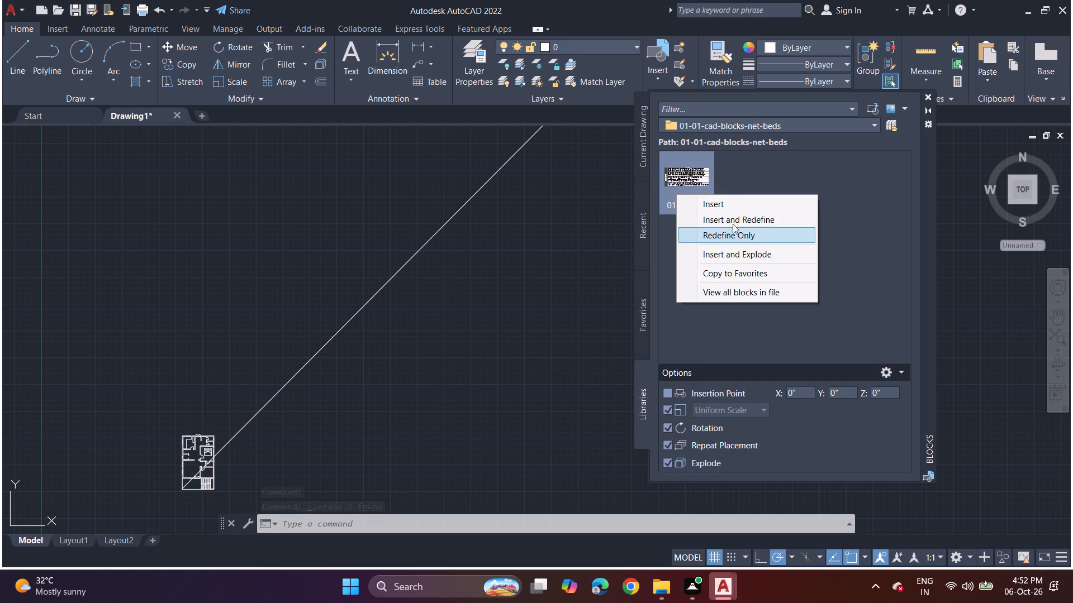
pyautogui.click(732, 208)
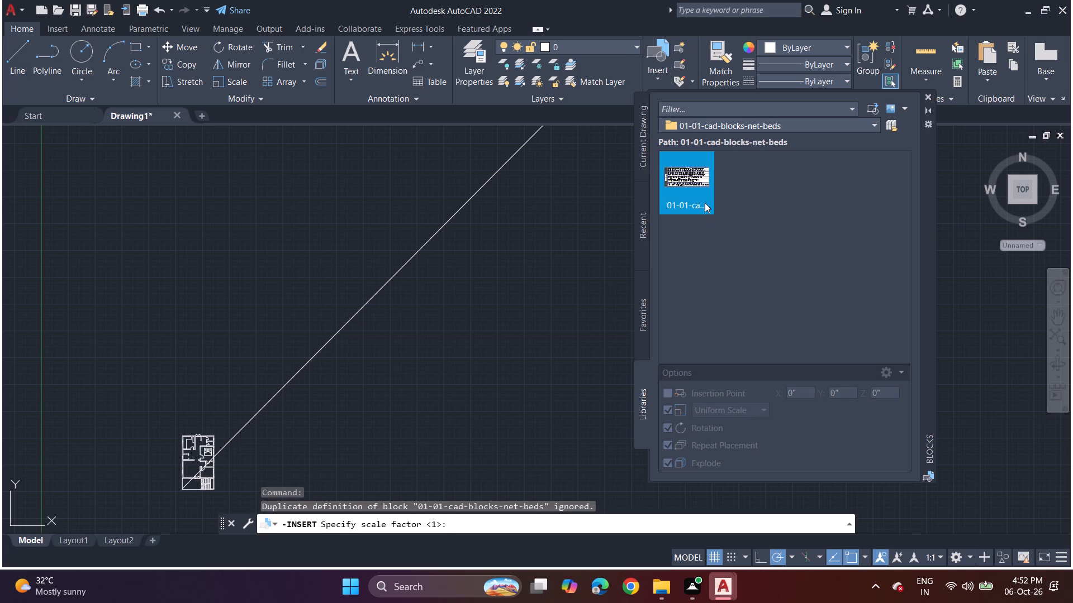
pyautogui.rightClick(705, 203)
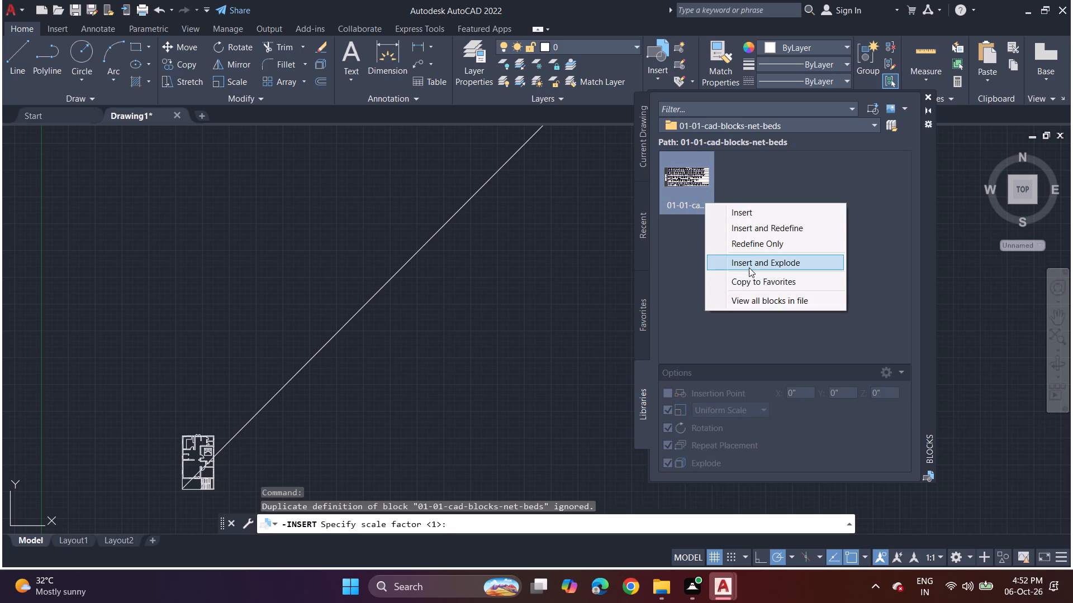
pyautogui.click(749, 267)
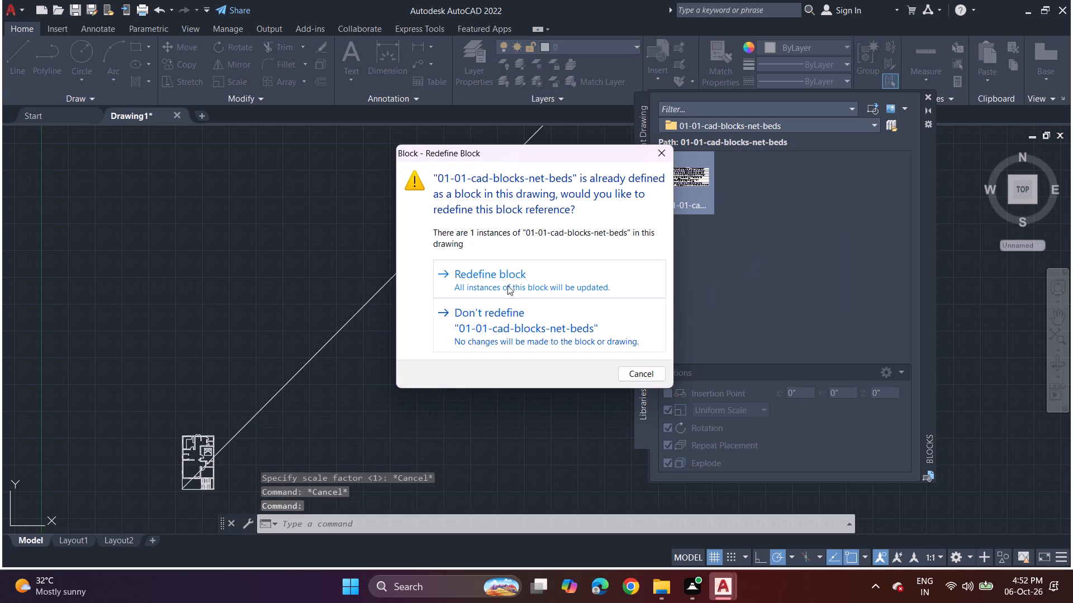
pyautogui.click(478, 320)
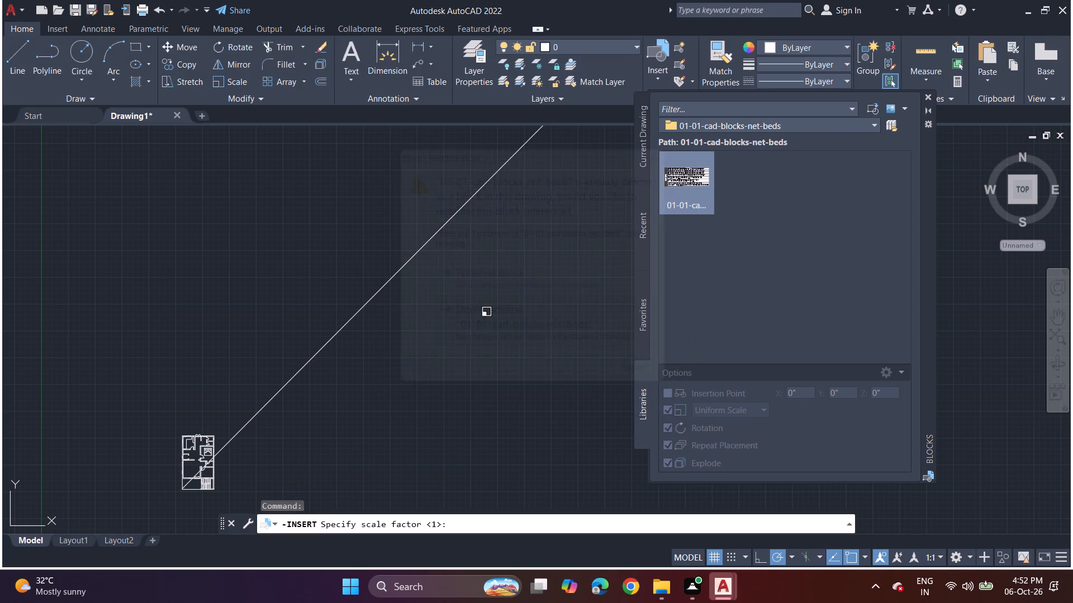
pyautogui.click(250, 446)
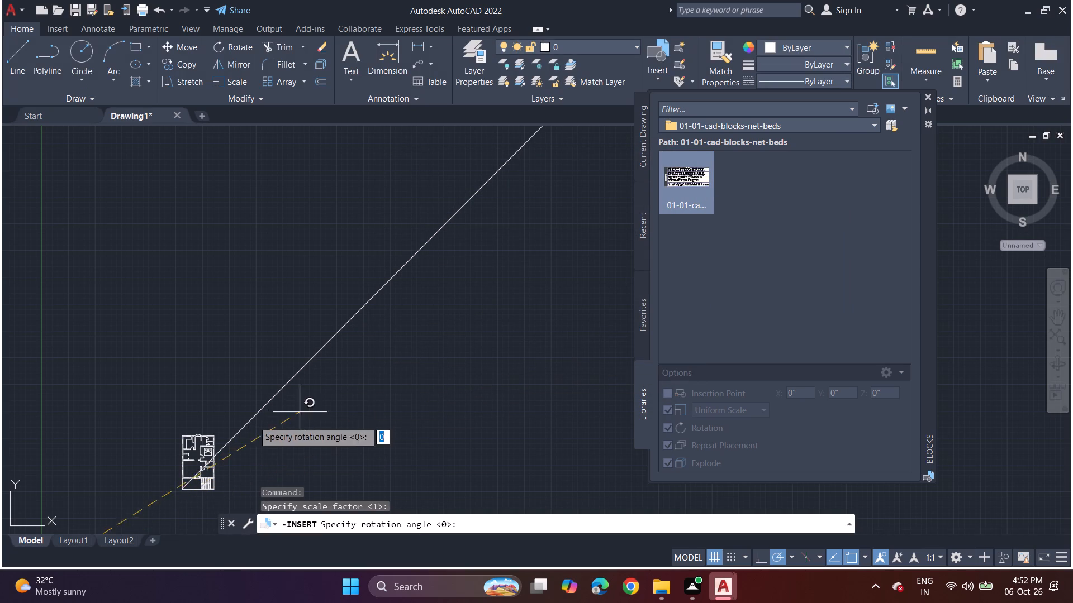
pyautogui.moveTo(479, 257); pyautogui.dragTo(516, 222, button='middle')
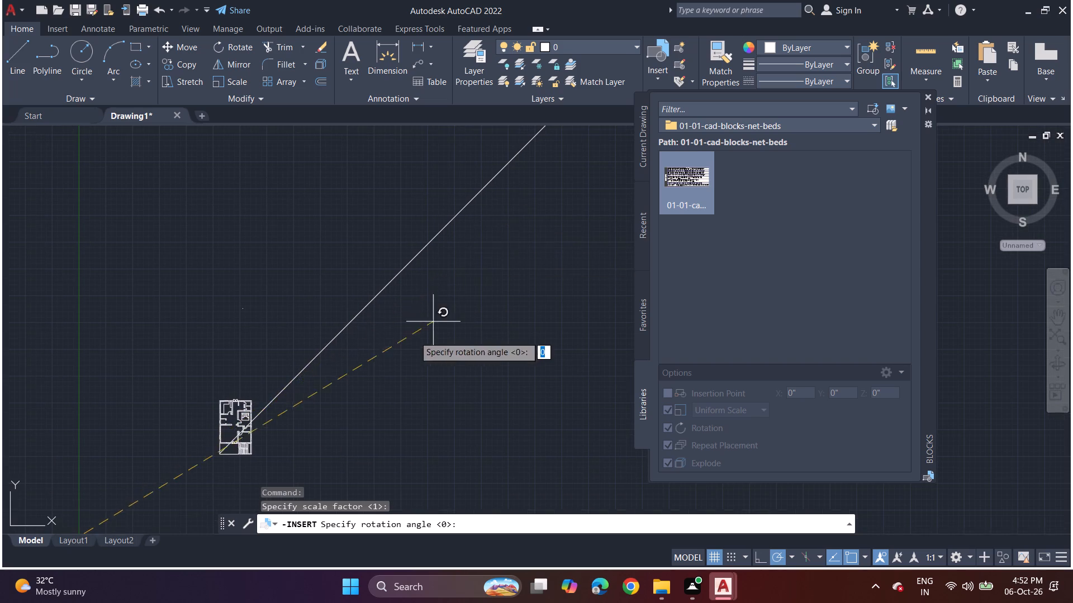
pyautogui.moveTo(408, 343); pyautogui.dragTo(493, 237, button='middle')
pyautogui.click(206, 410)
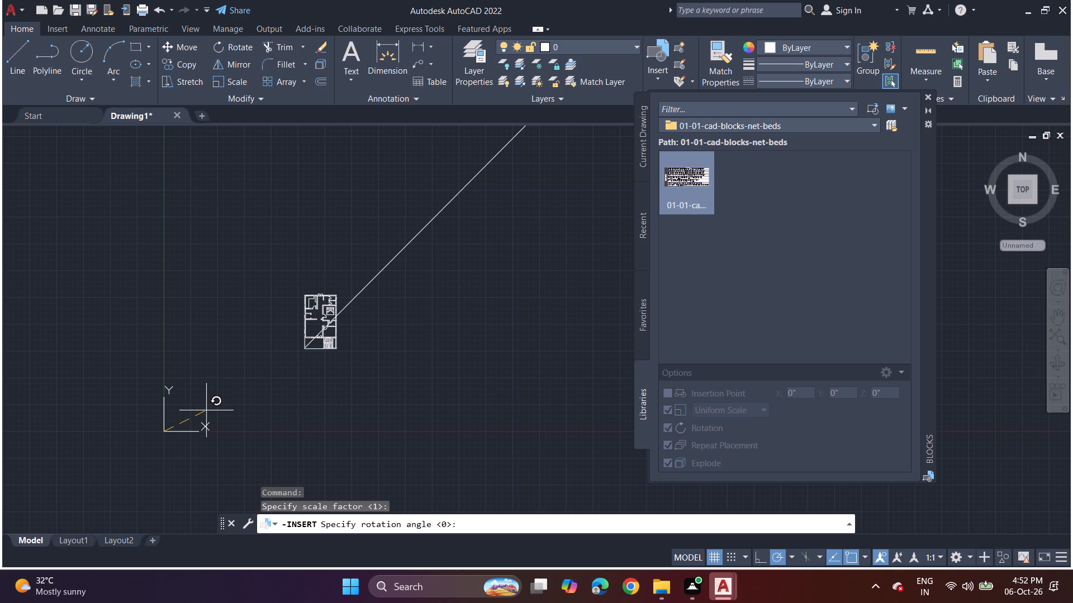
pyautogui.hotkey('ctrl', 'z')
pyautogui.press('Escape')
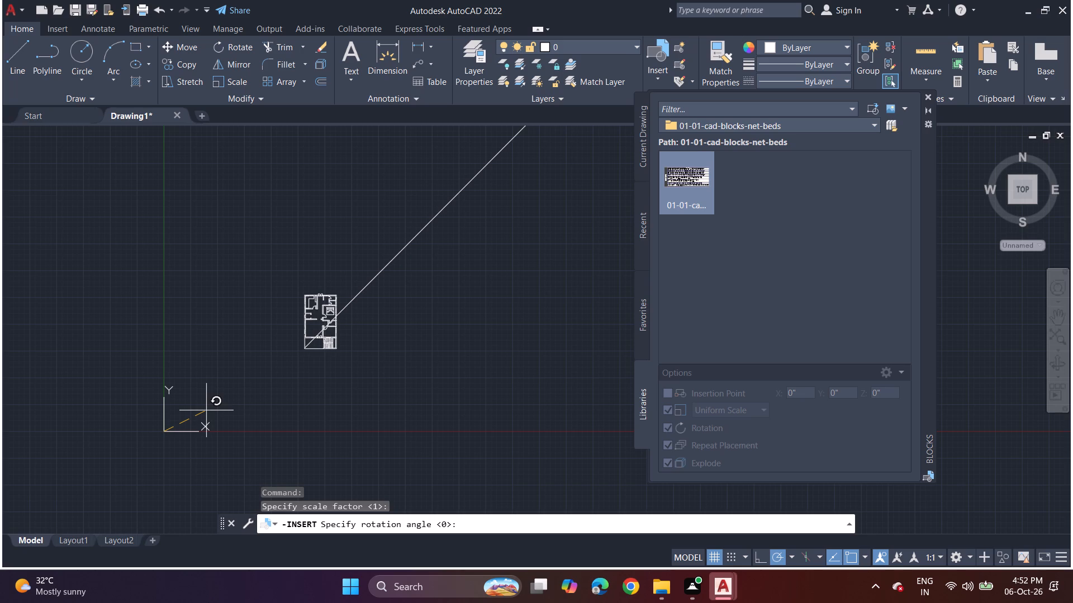
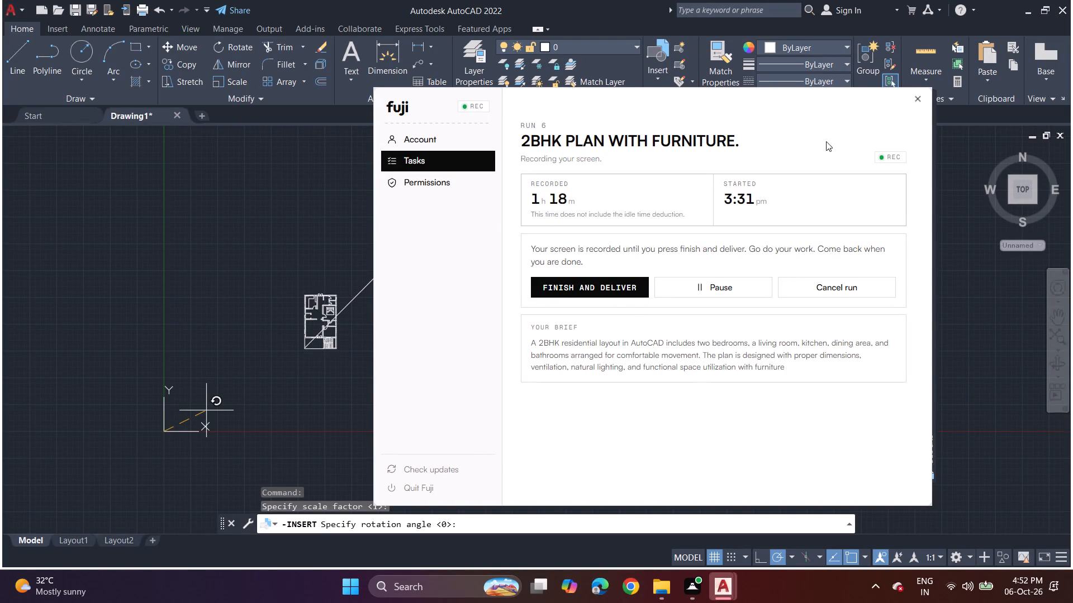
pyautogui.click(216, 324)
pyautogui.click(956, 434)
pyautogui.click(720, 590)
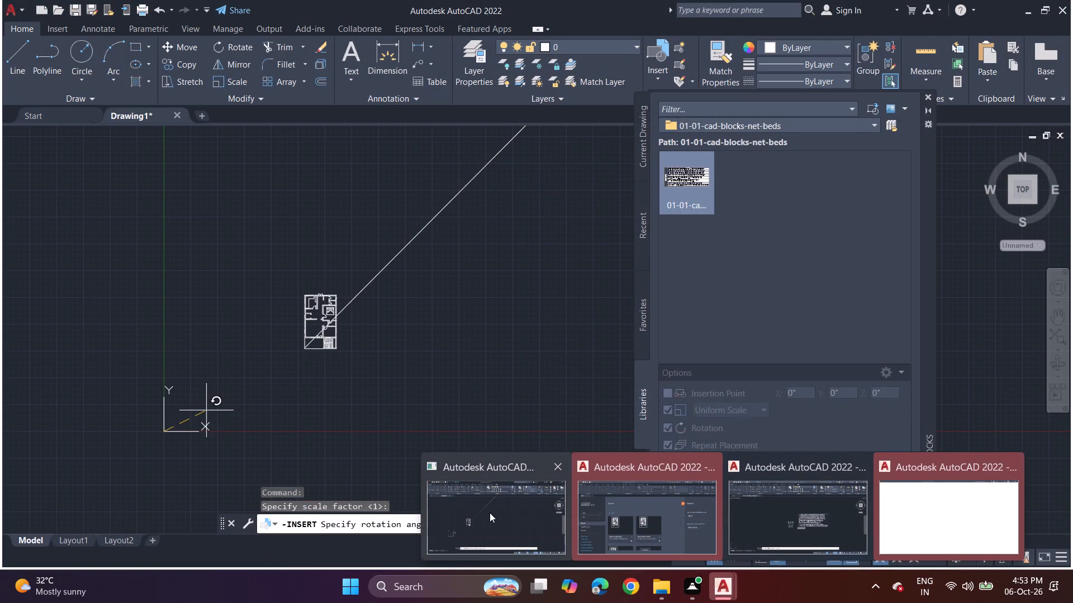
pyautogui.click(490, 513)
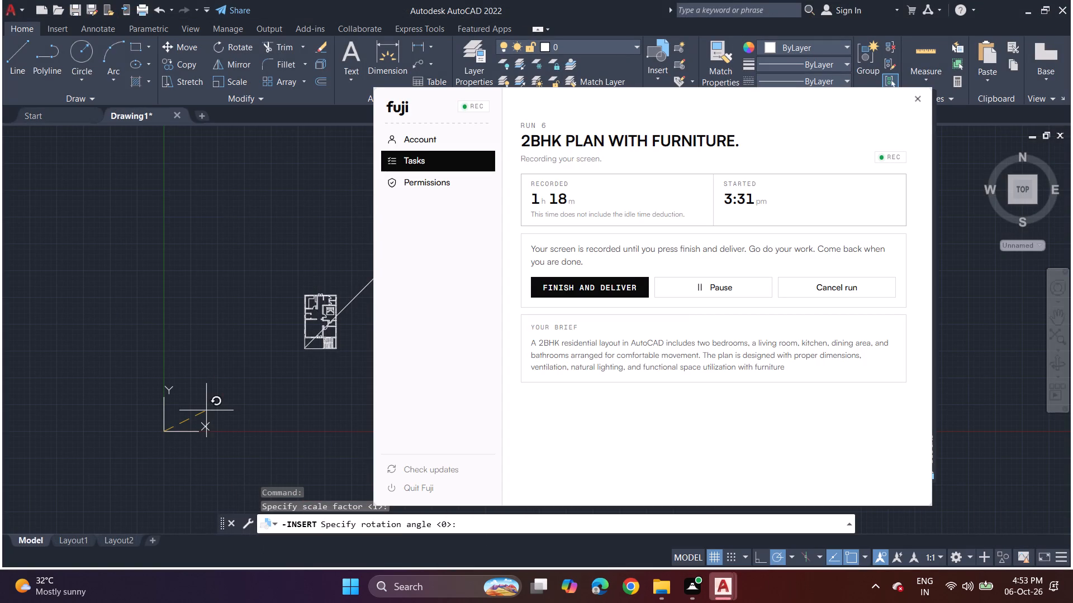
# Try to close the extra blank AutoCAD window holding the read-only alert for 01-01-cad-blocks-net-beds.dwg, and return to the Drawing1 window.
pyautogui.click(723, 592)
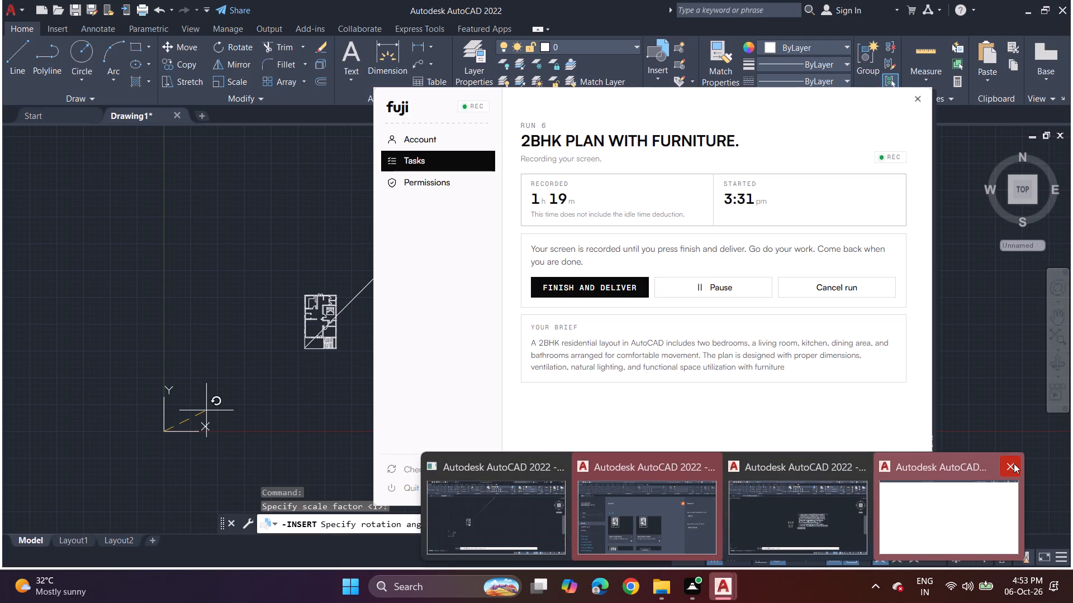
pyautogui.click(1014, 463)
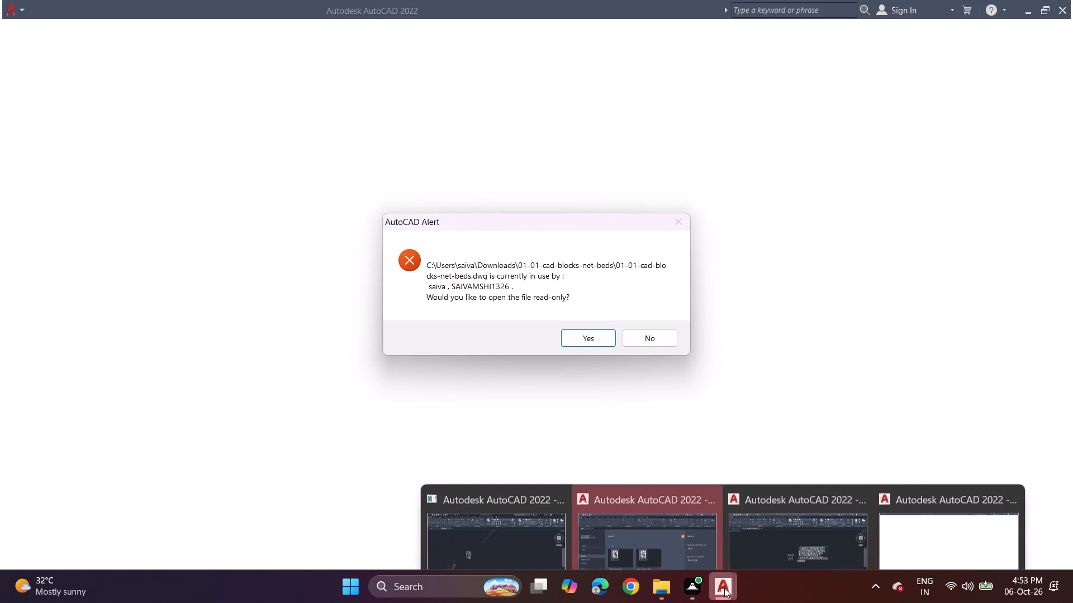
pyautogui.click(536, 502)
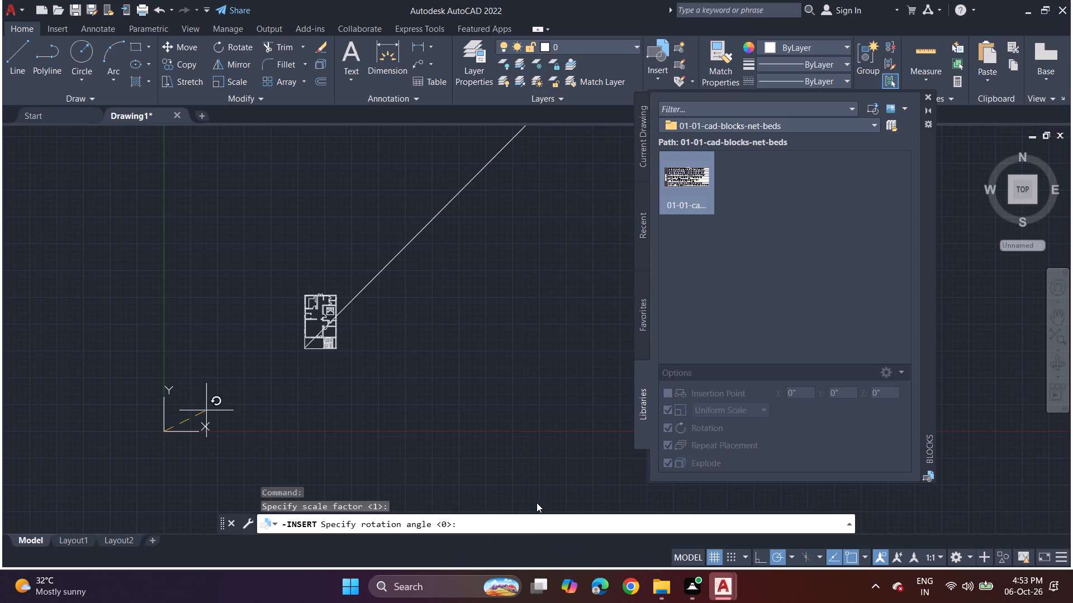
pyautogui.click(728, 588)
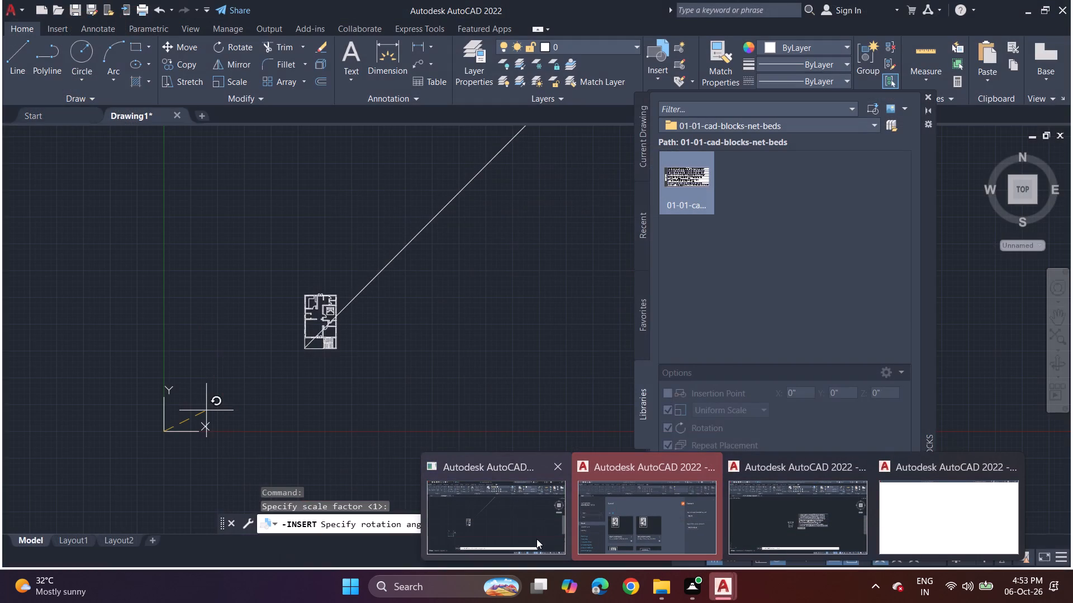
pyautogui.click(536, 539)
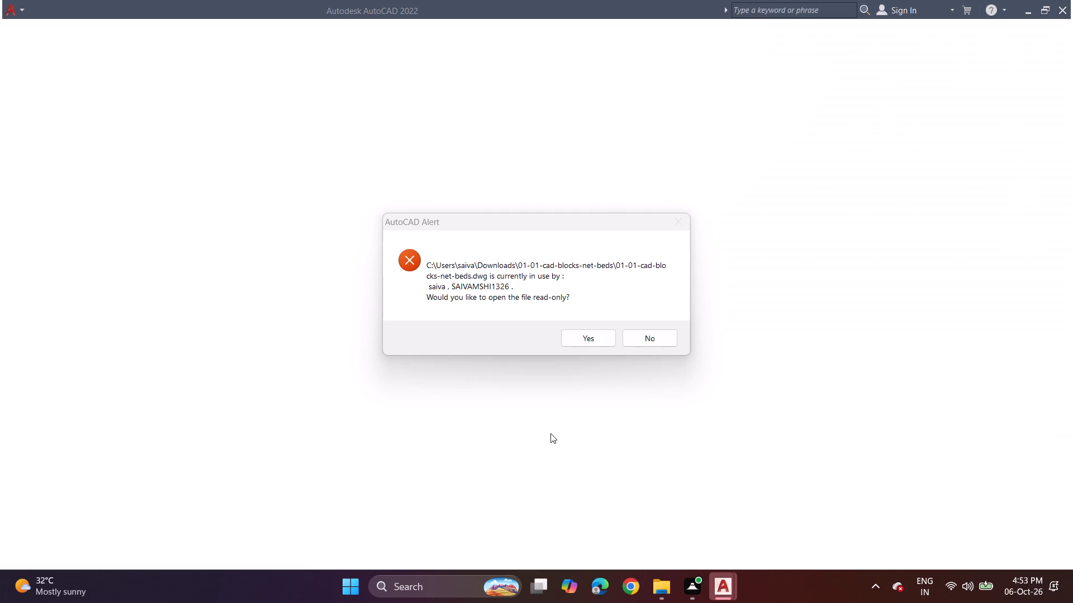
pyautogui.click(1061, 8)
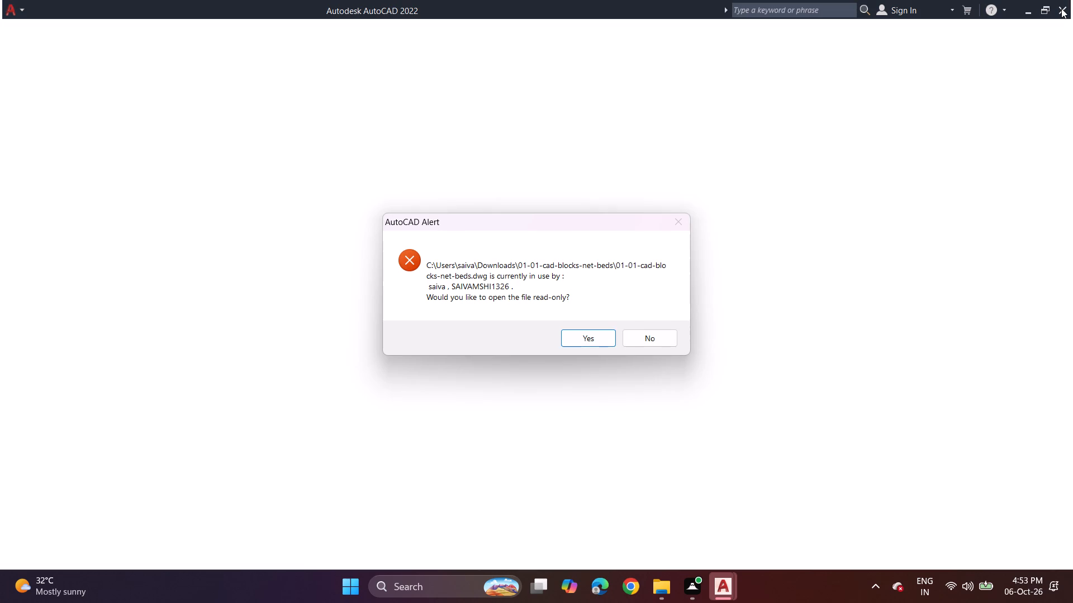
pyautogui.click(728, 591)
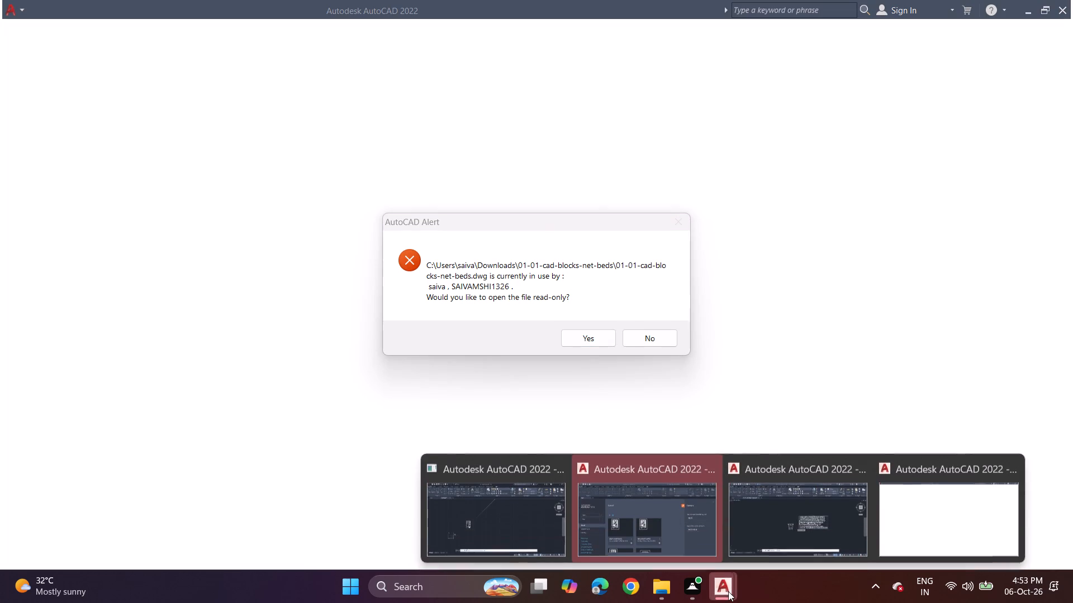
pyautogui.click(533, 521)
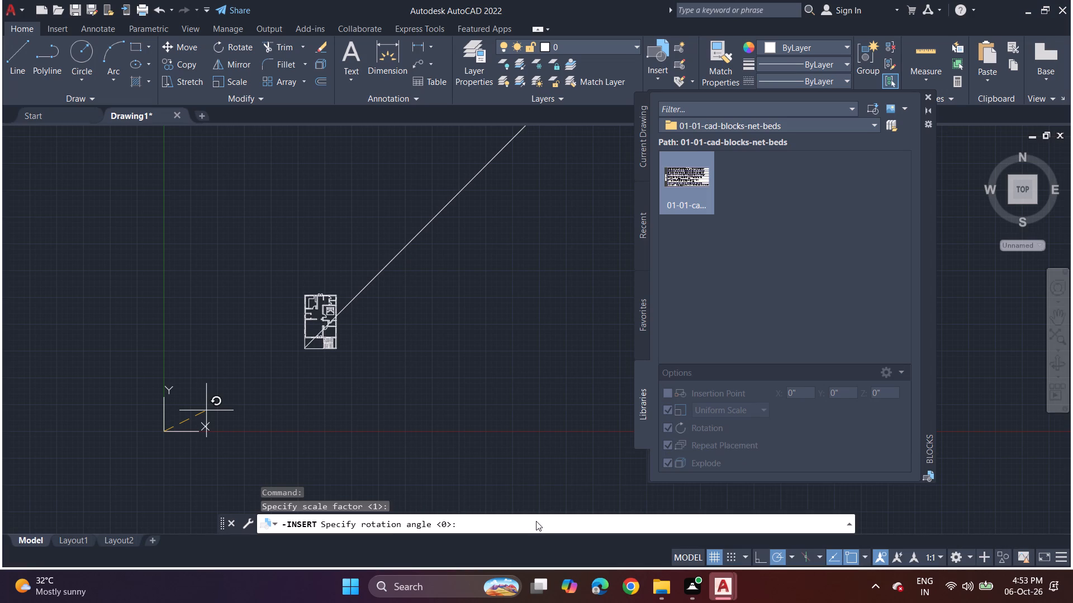
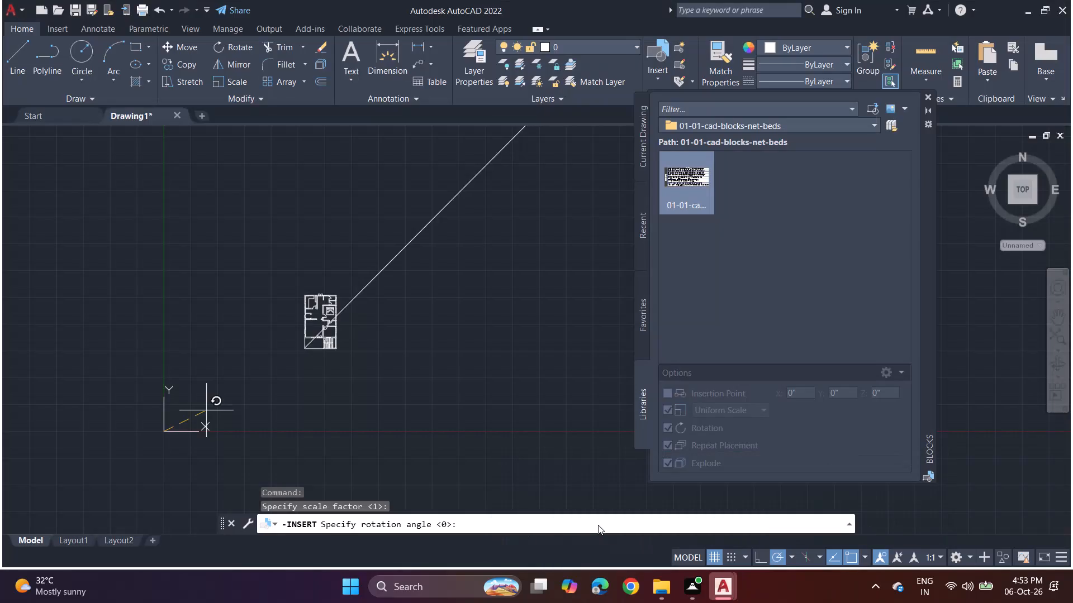
# Switch from the AutoCAD windows to File Explorer at the downloaded 01-01-cad-blocks-net-beds folder.
pyautogui.click(709, 586)
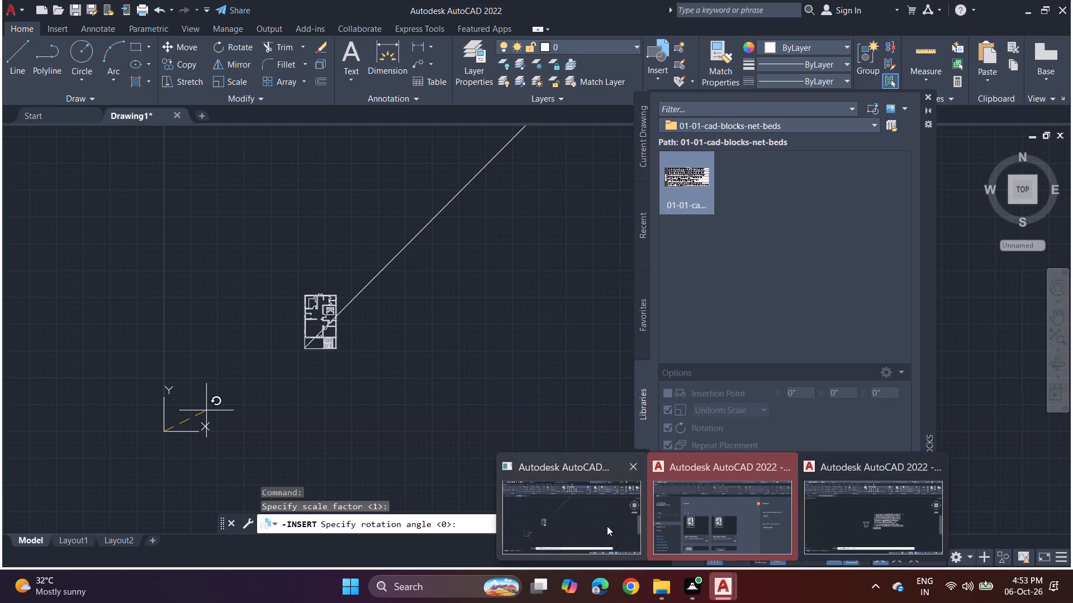
pyautogui.click(607, 526)
pyautogui.click(658, 586)
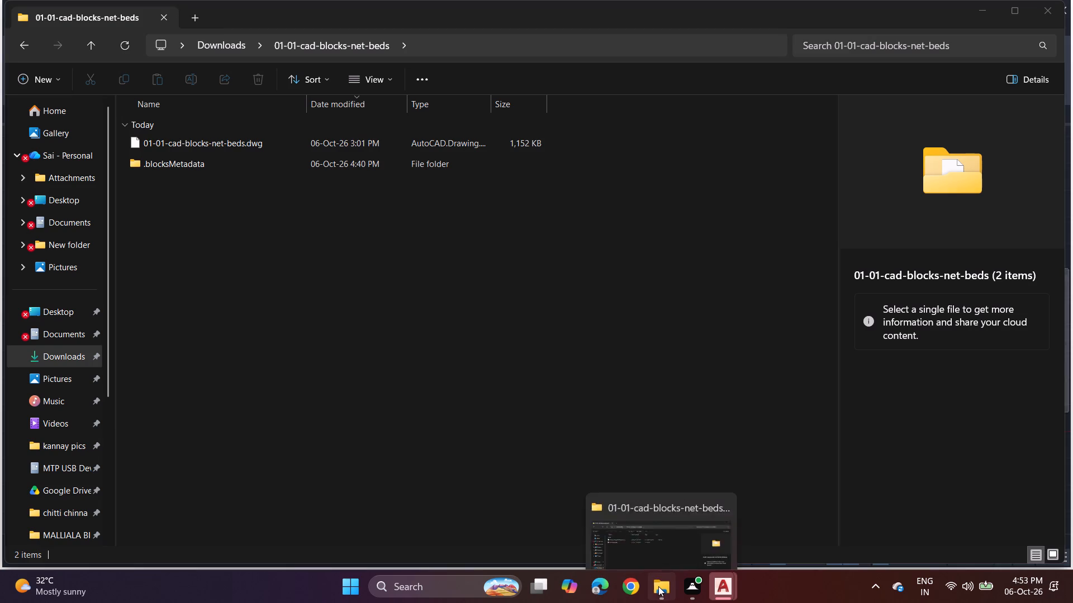
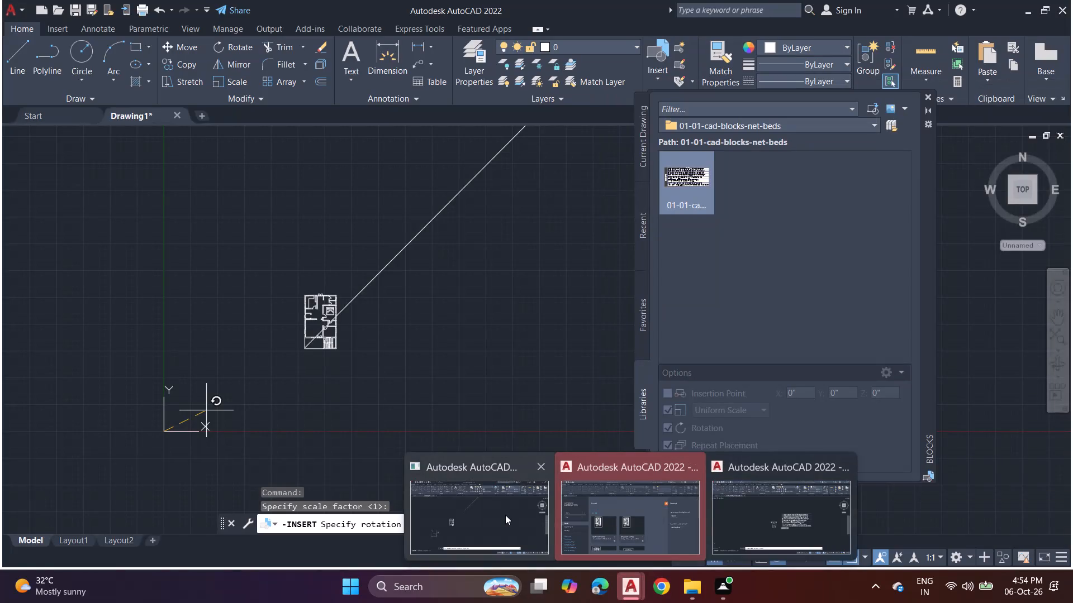
# Switch back to the AutoCAD window showing the house plan in Drawing1.
pyautogui.click(505, 515)
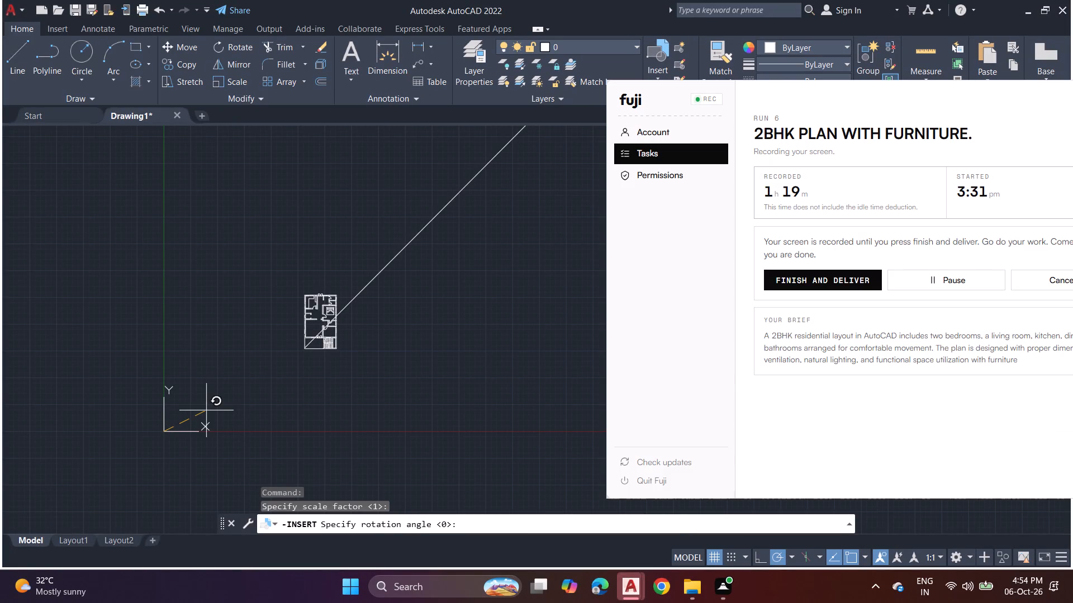
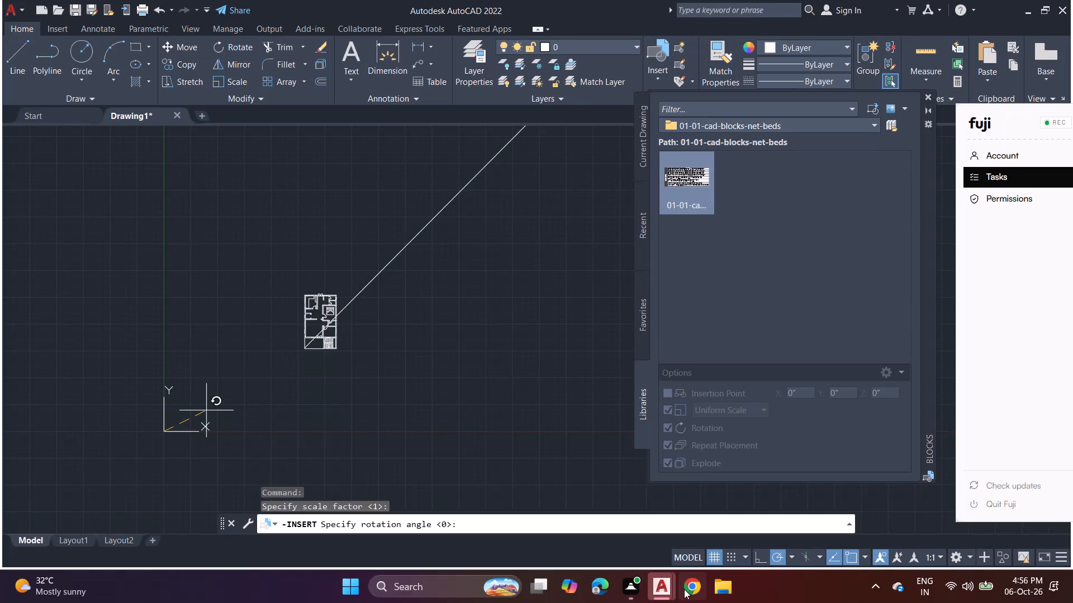
# Switch to the other open AutoCAD window, the one showing the Start page with the recent drawings.
pyautogui.click(655, 588)
pyautogui.click(665, 520)
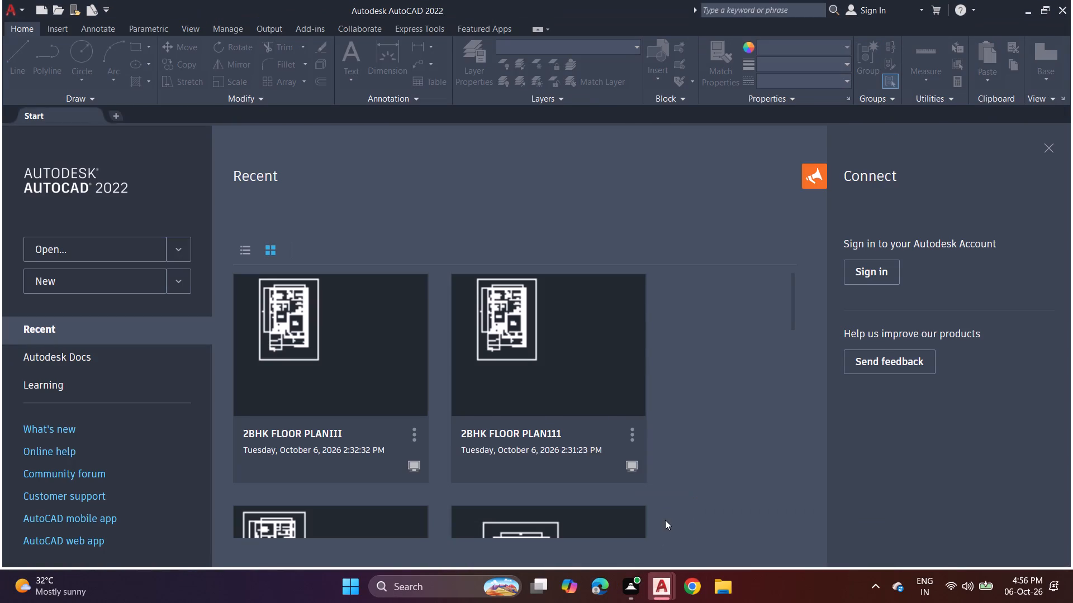
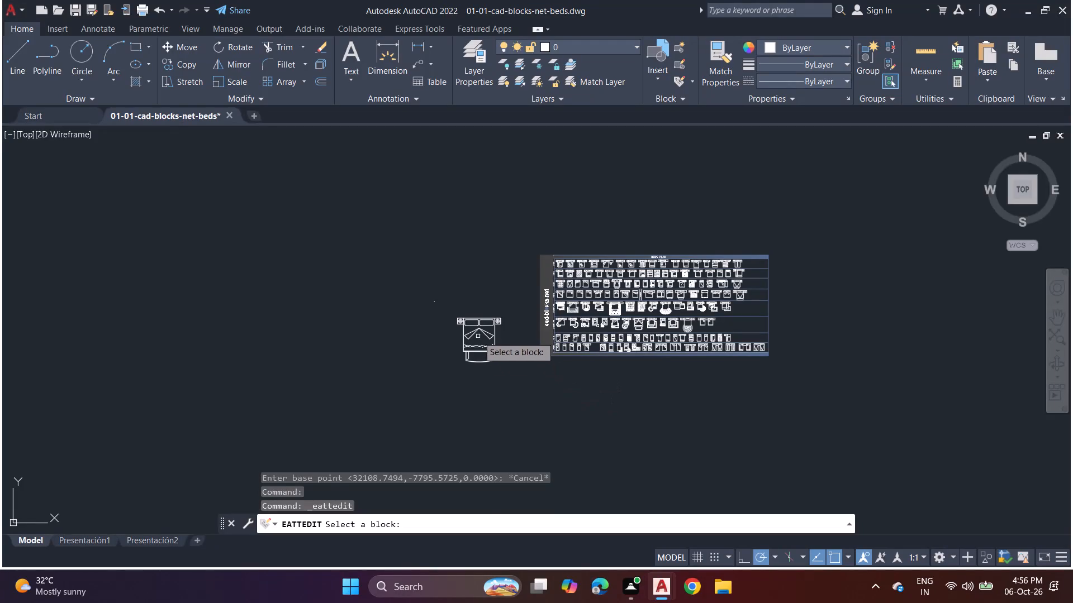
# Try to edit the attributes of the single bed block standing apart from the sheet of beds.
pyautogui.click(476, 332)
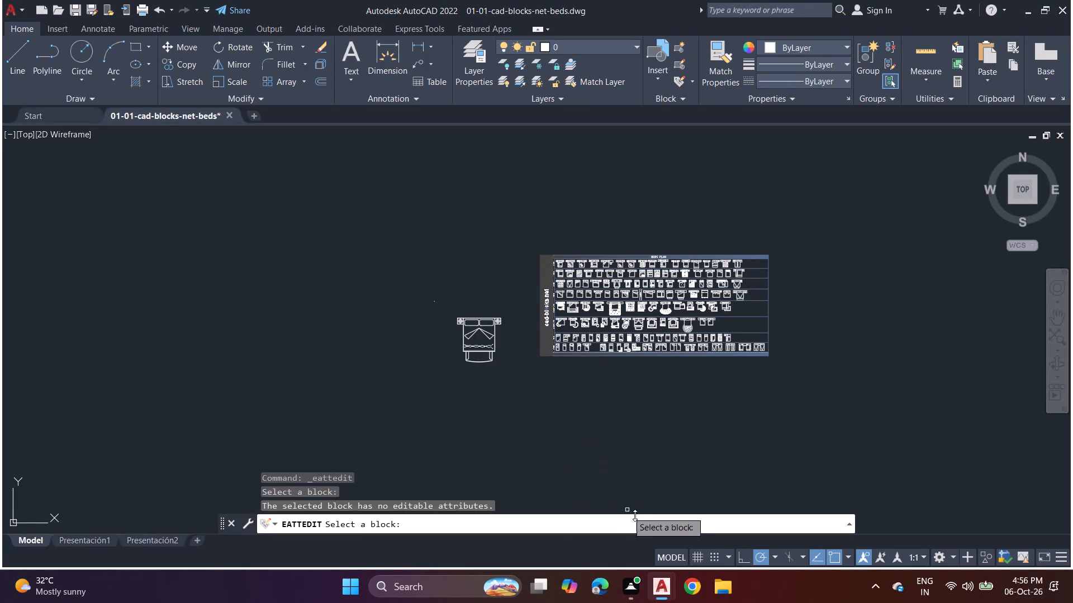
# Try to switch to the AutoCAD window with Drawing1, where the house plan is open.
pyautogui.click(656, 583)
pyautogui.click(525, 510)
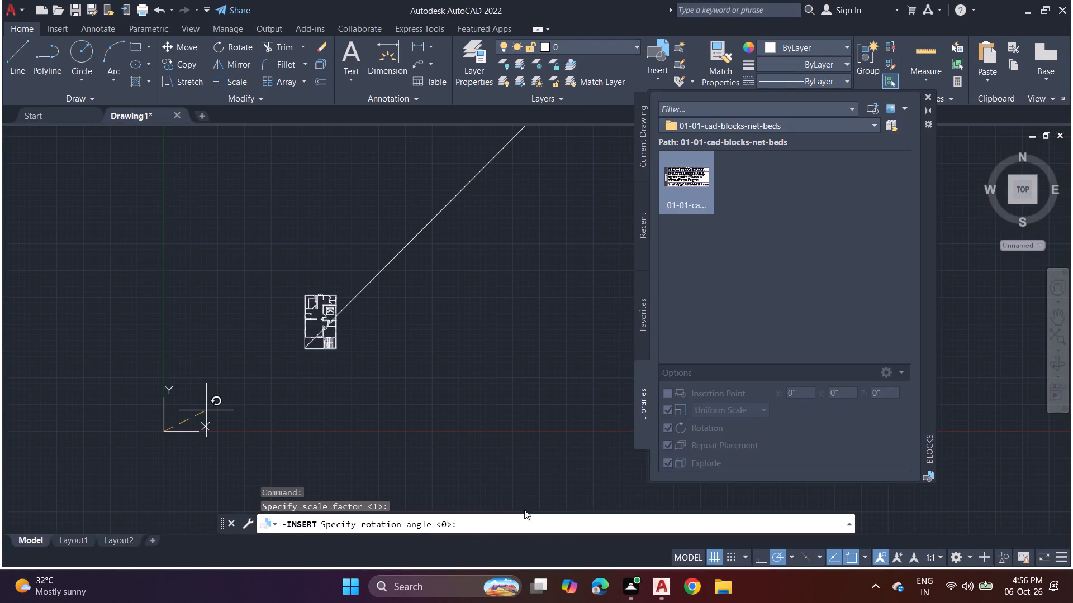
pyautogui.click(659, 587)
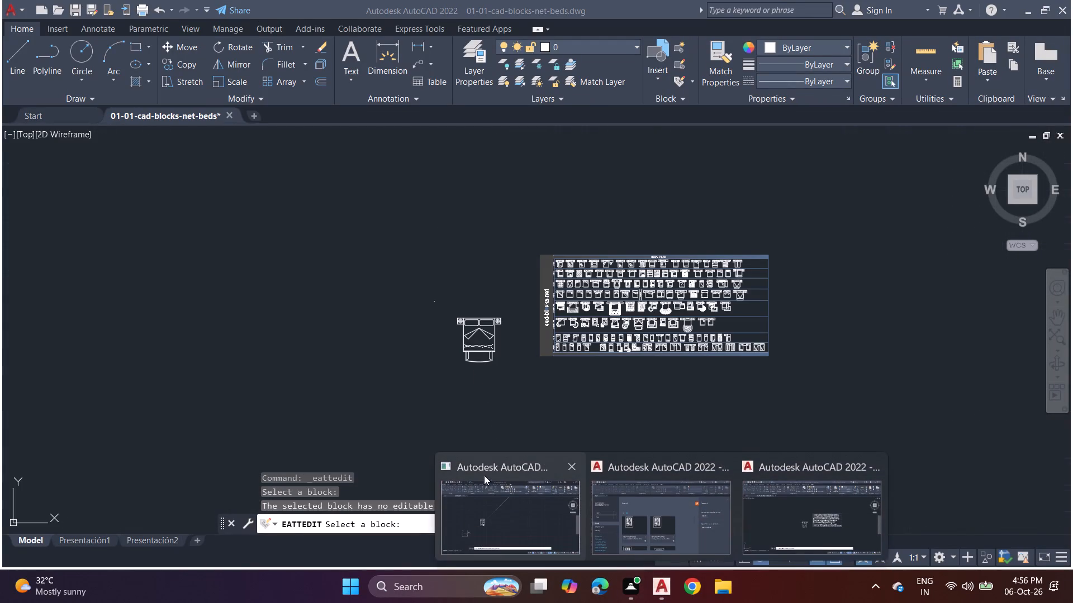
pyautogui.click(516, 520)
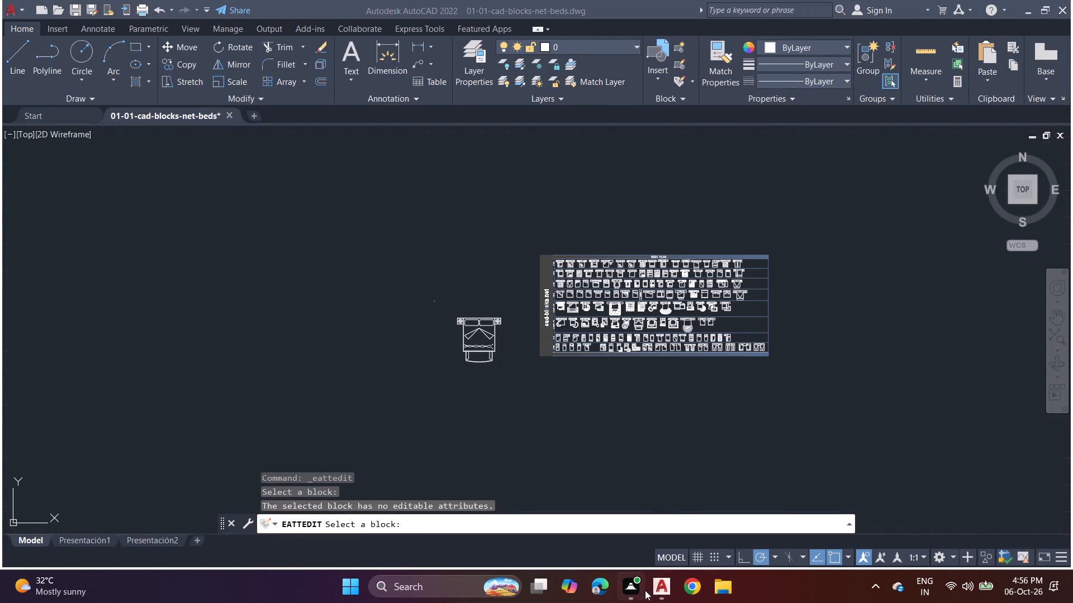
# Close the AutoCAD window holding the 01-01-cad-blocks-net-beds drawing and discard its changes.
pyautogui.click(660, 589)
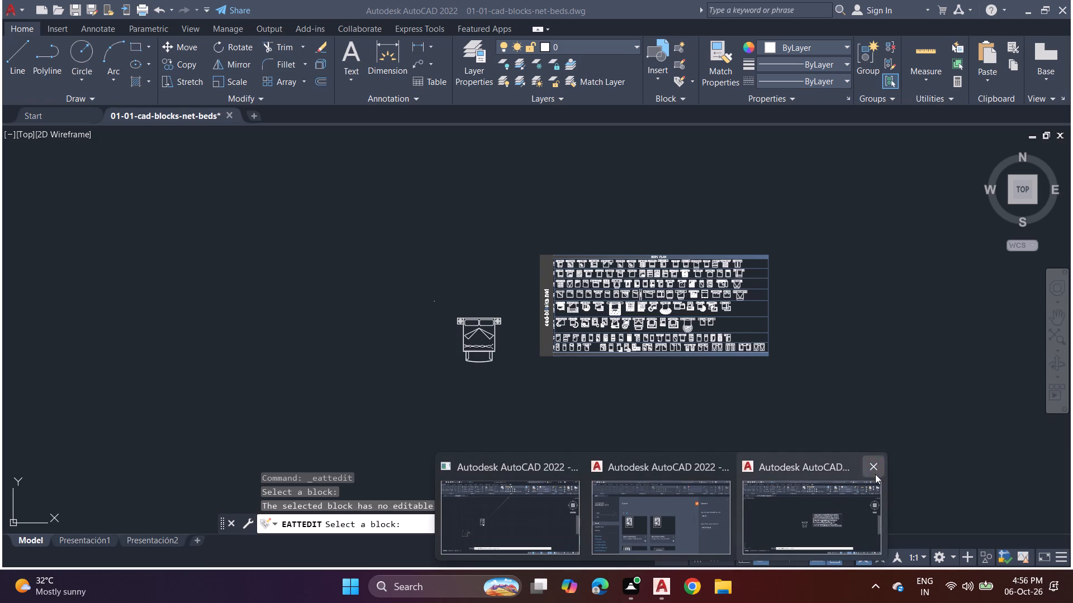
pyautogui.click(872, 472)
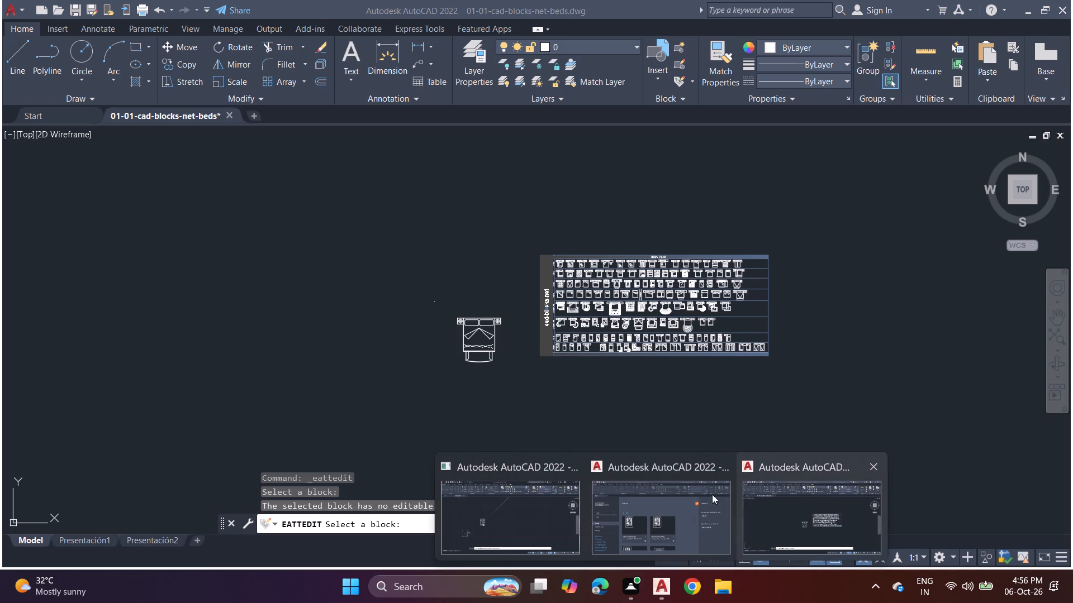
pyautogui.click(552, 514)
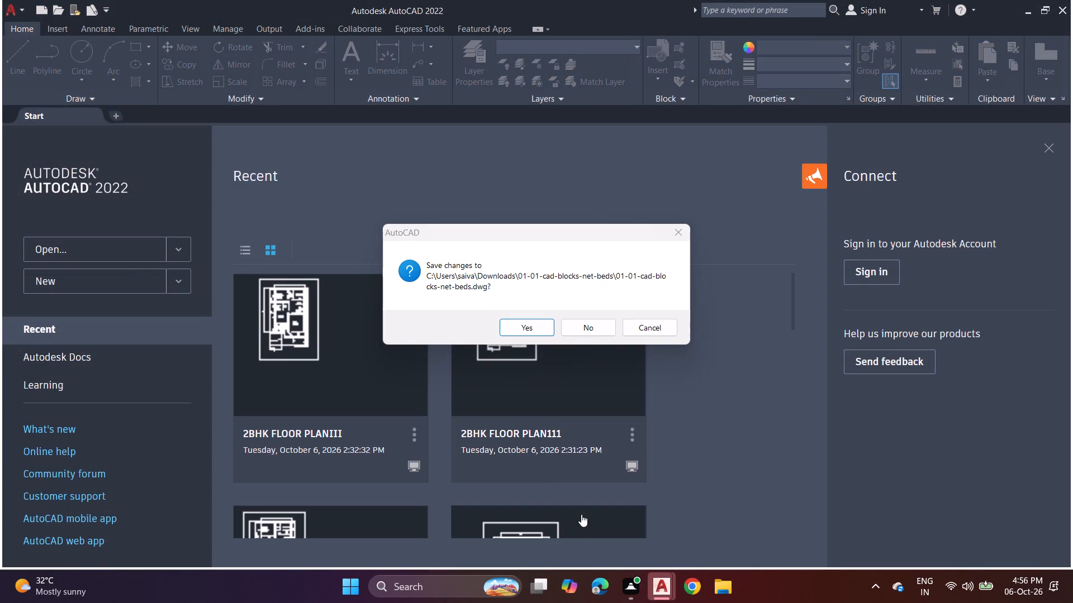
pyautogui.click(664, 587)
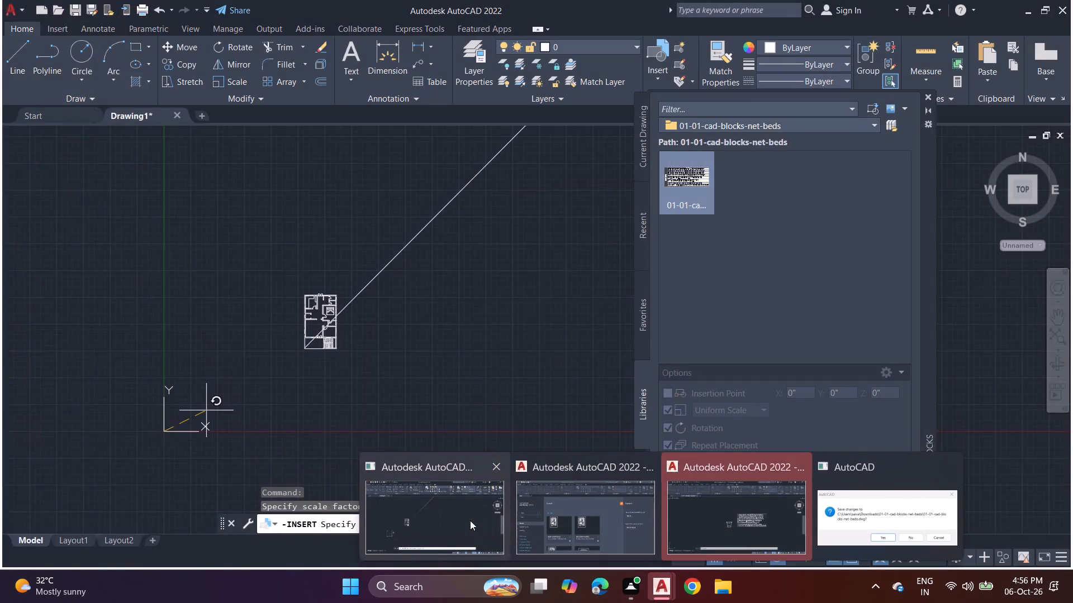
pyautogui.click(470, 520)
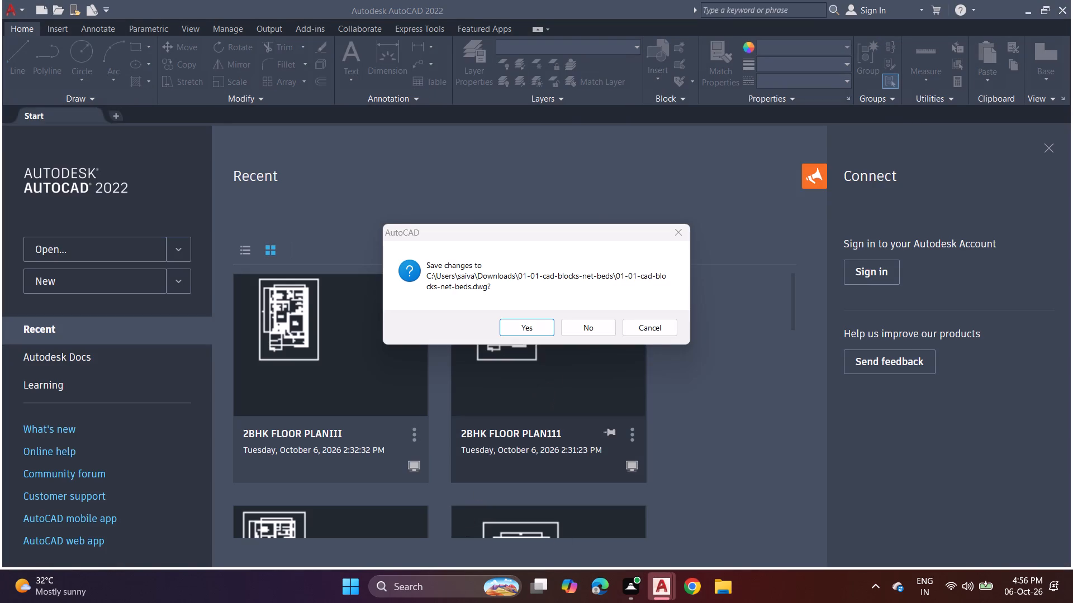
pyautogui.click(569, 323)
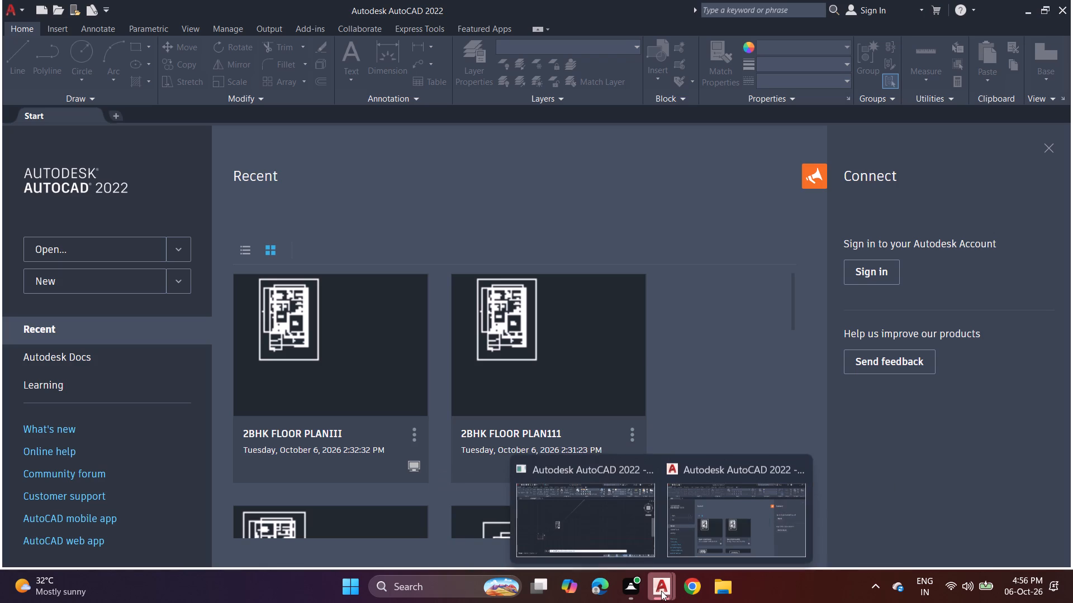
# Close the extra AutoCAD window that shows only the Start page with the recent drawings.
pyautogui.click(594, 527)
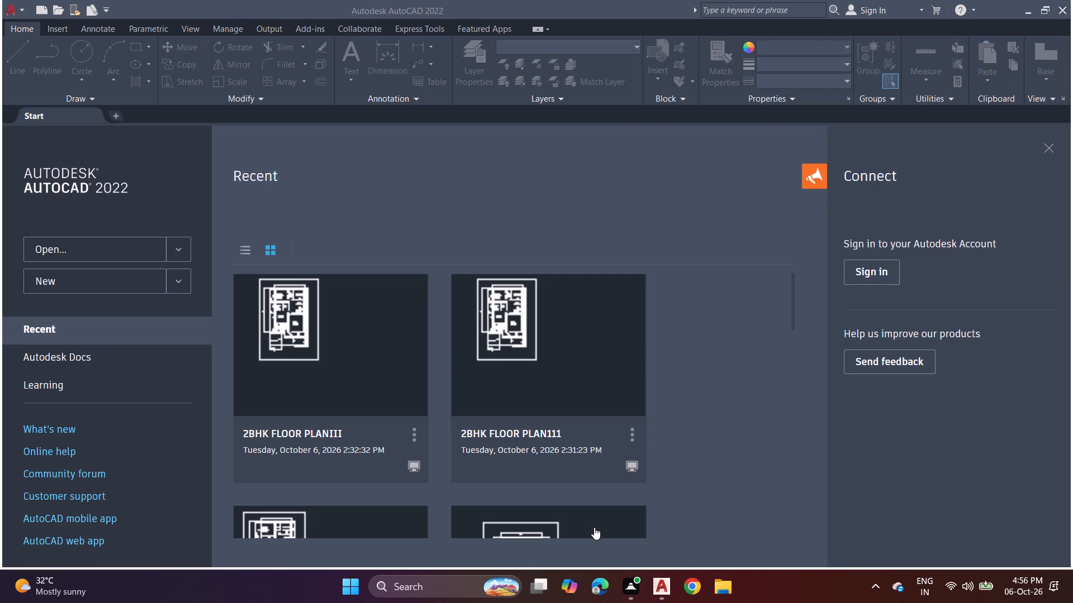
pyautogui.click(664, 586)
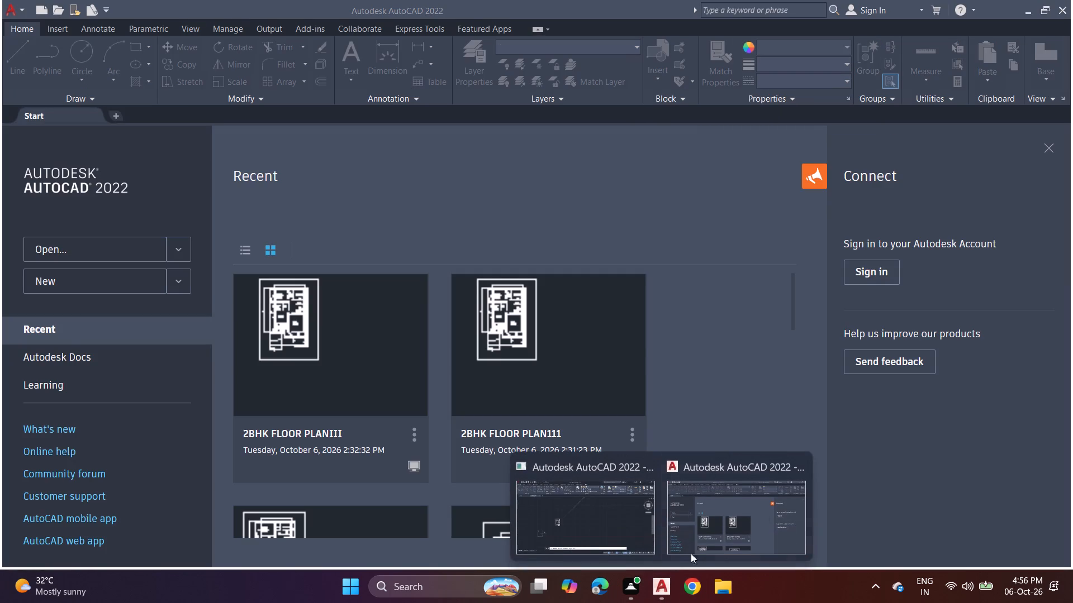
pyautogui.click(801, 471)
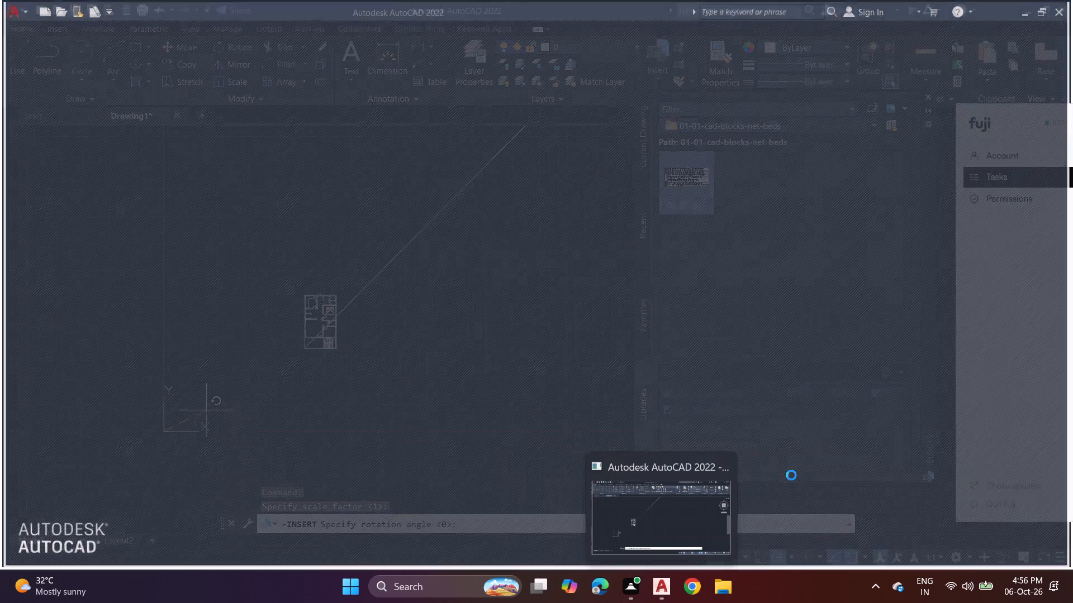
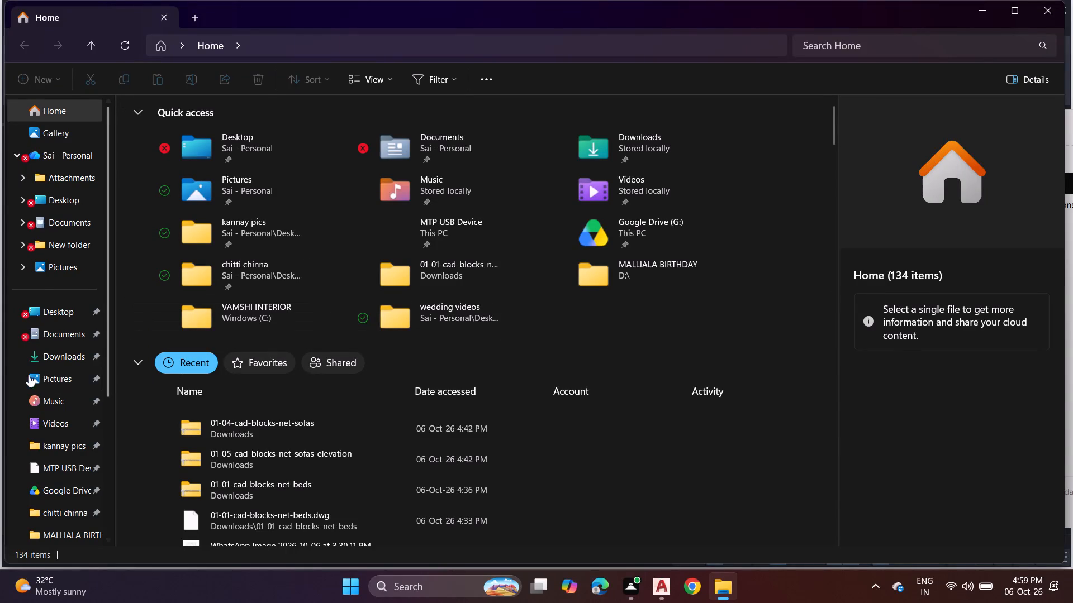
# Switch from the recent files in File Explorer back to the AutoCAD window holding the house plan.
pyautogui.scroll(-4, 59, 361)
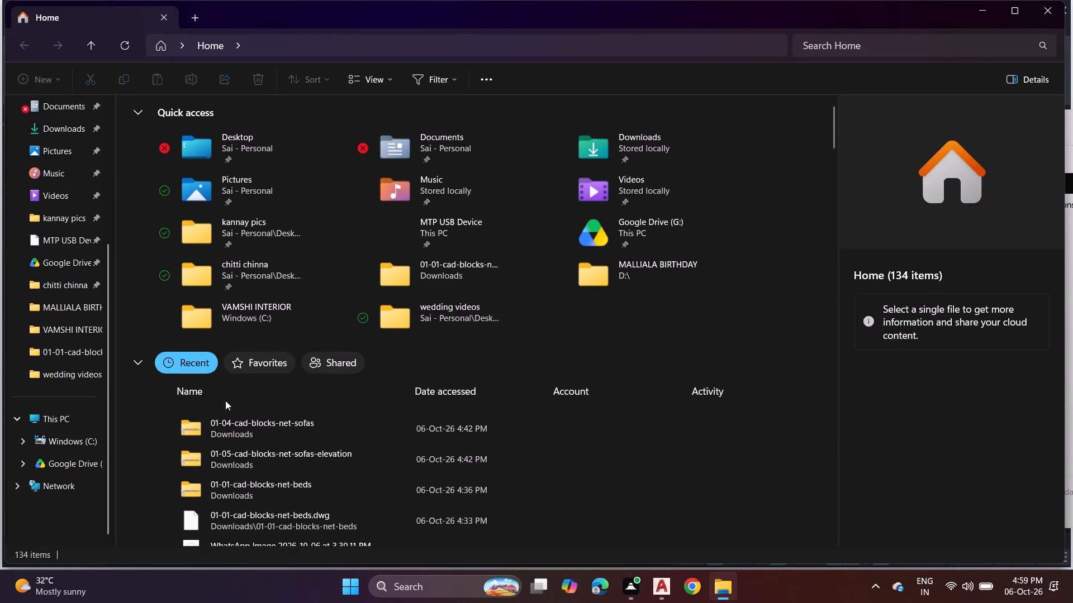
pyautogui.scroll(-4, 228, 405)
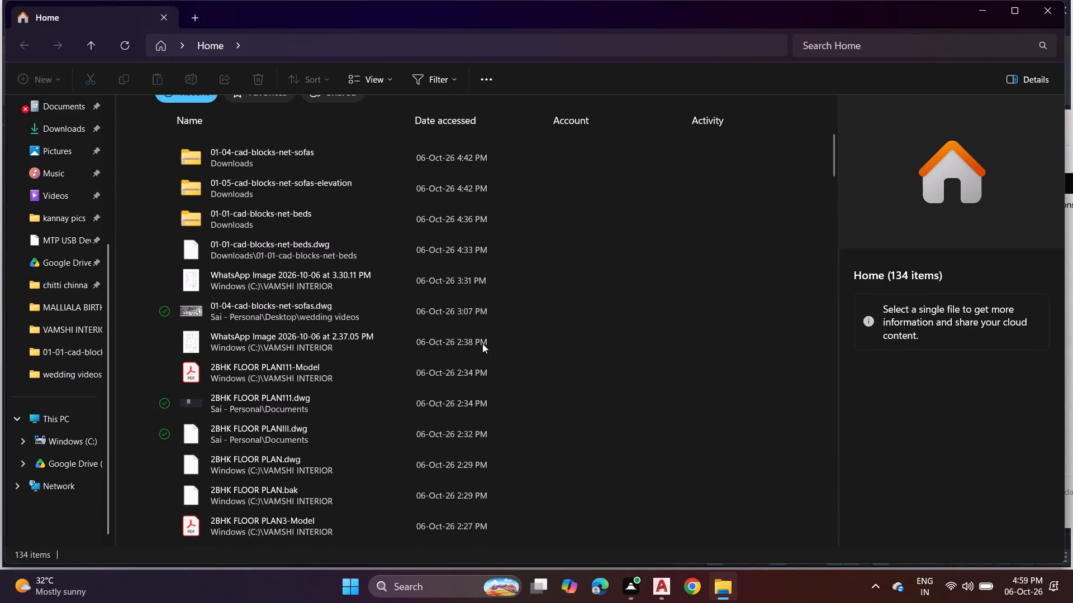
pyautogui.click(653, 592)
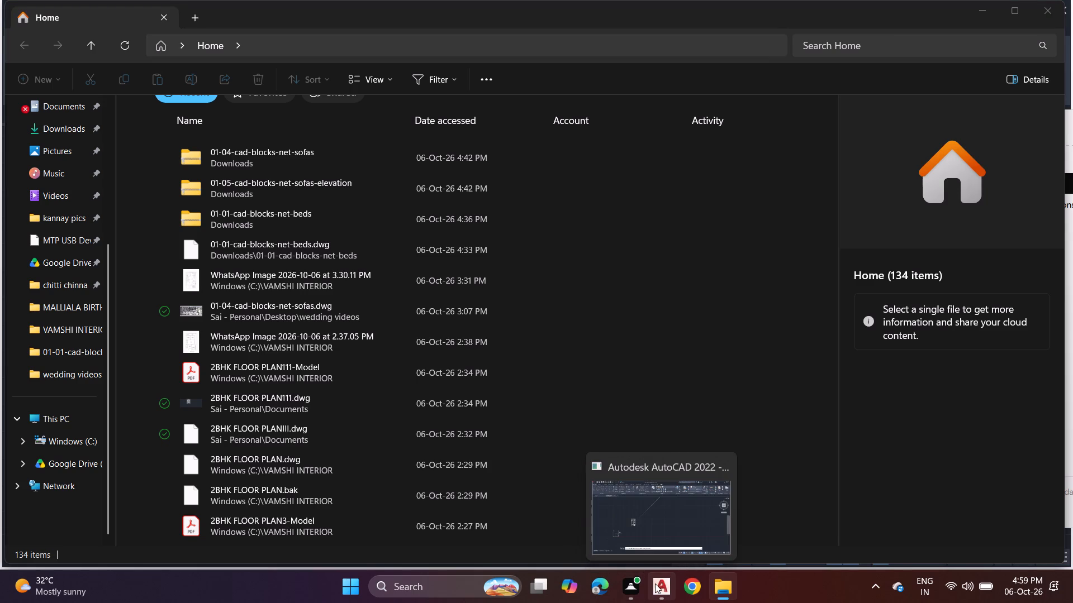
pyautogui.click(655, 583)
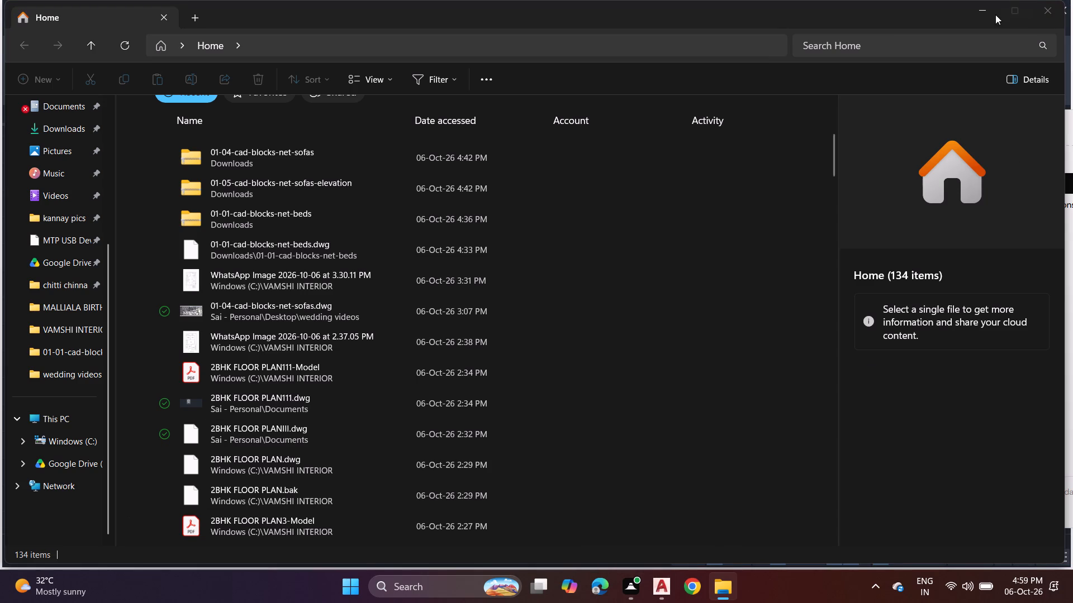
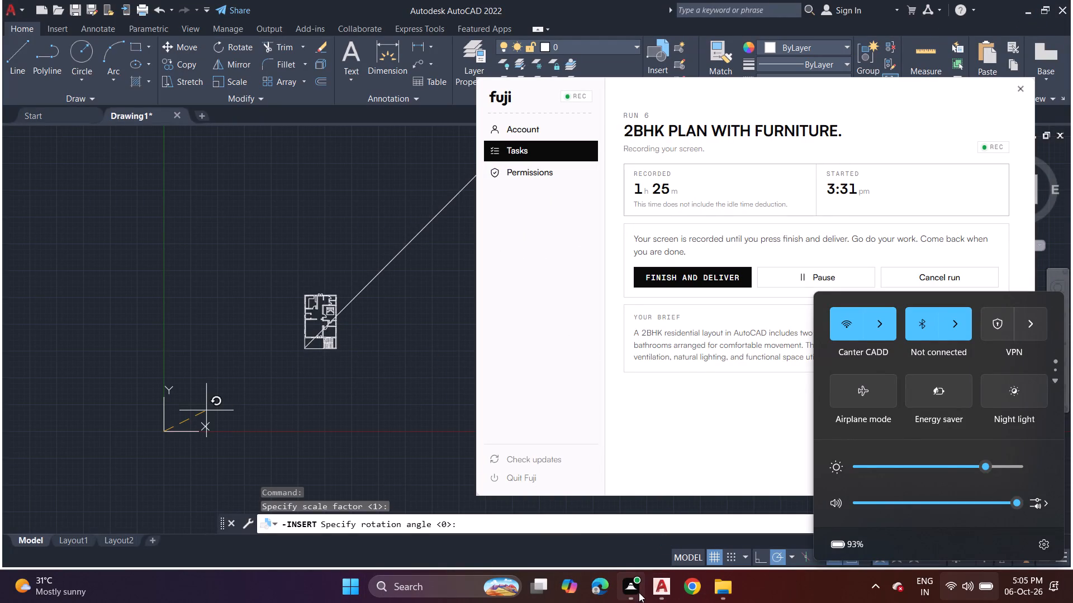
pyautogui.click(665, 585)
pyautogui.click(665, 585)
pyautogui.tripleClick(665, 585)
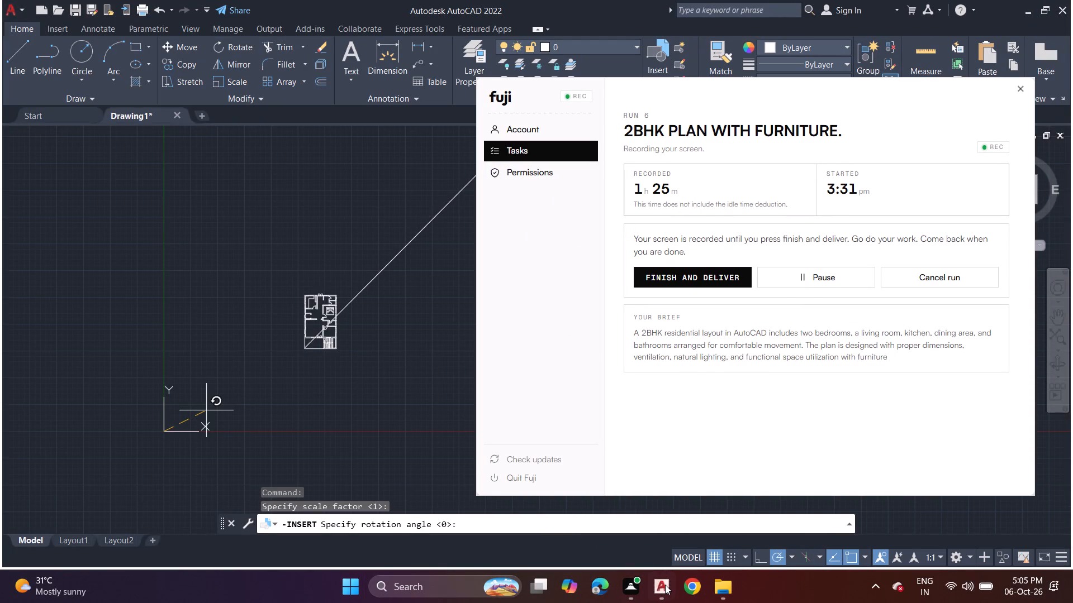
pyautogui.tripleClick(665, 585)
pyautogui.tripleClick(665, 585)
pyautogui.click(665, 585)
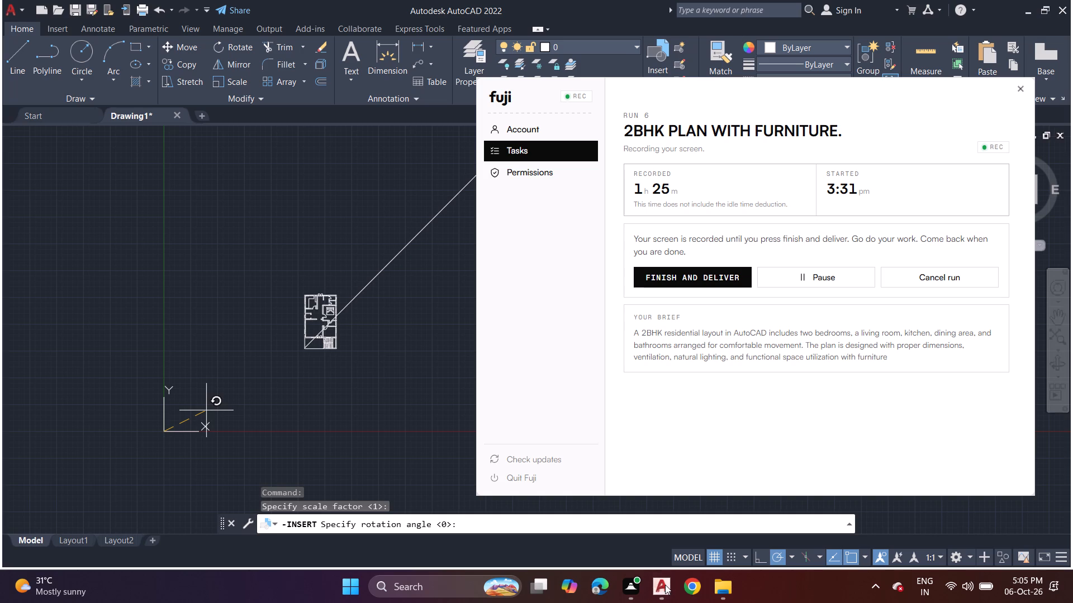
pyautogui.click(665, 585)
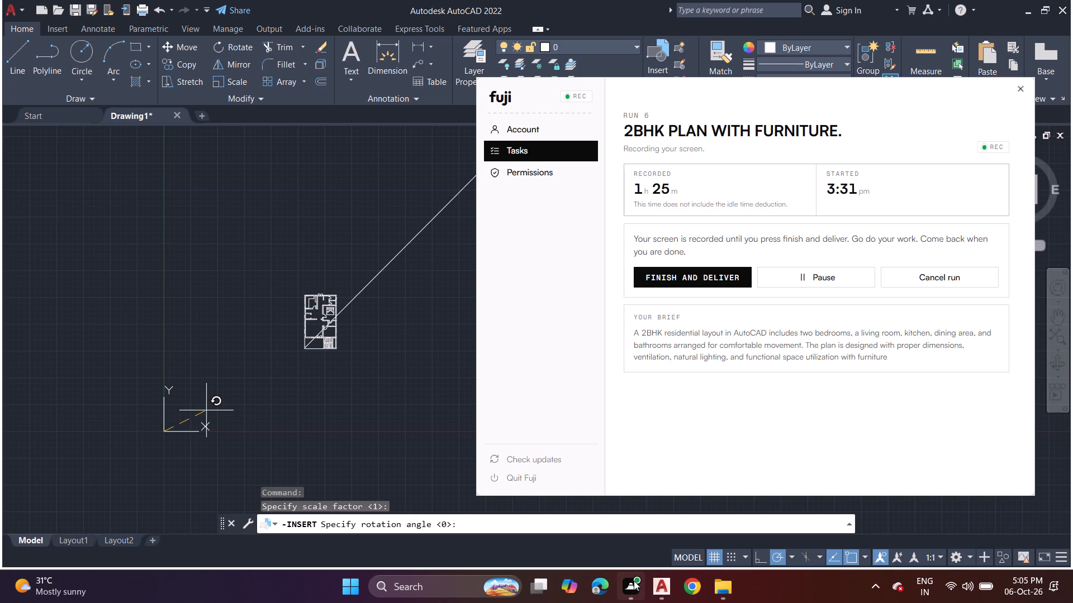
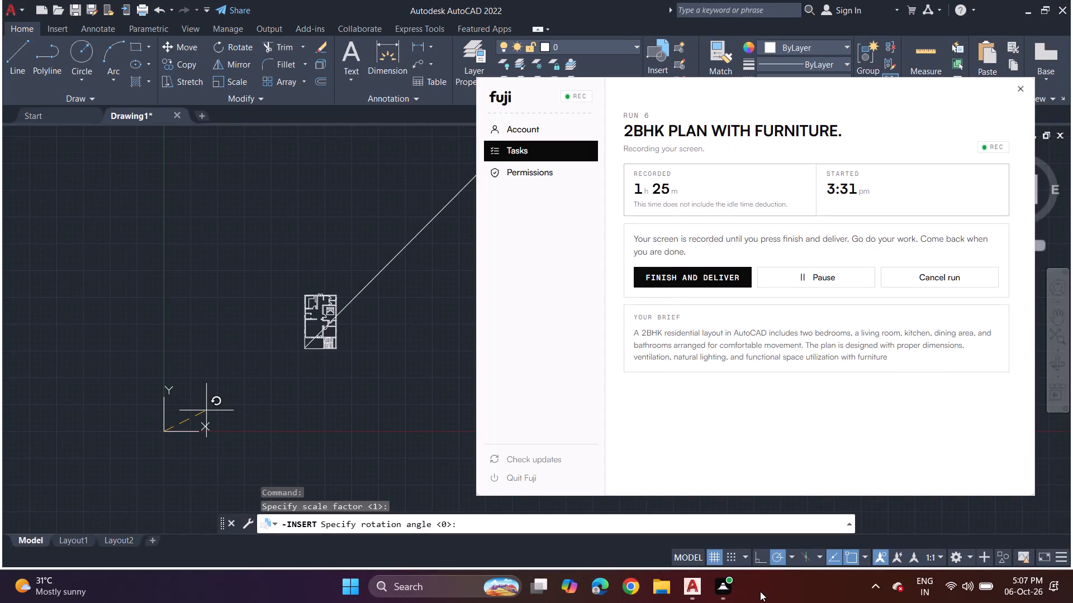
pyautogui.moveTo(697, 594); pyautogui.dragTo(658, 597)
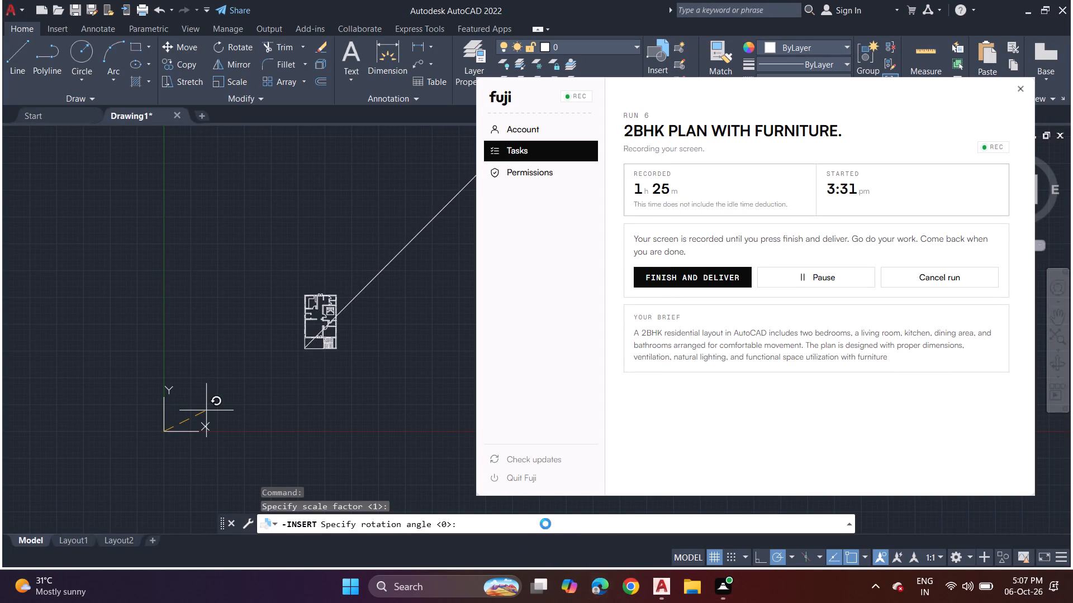
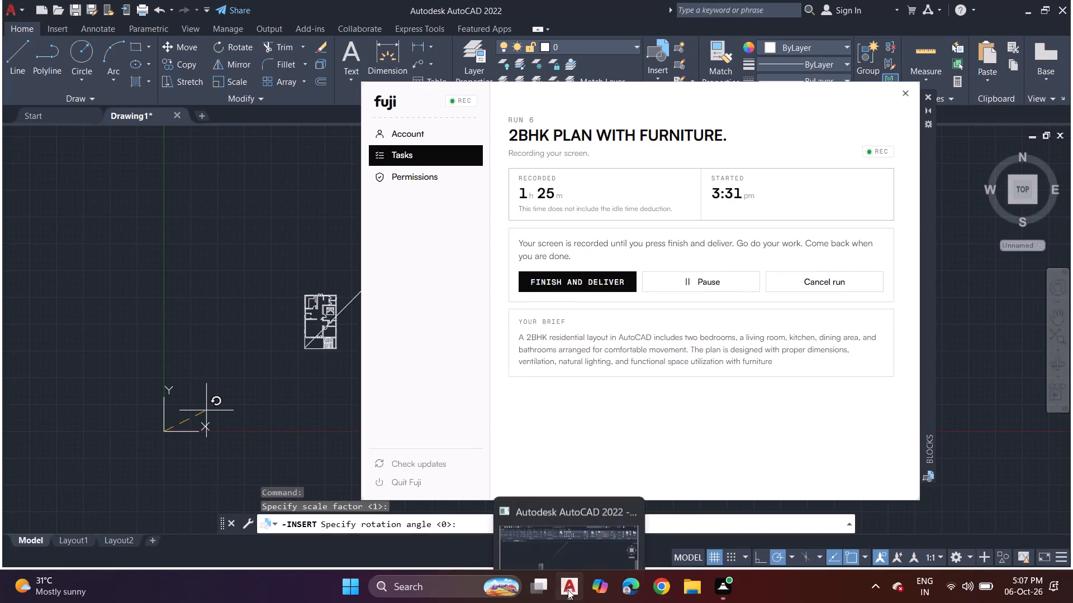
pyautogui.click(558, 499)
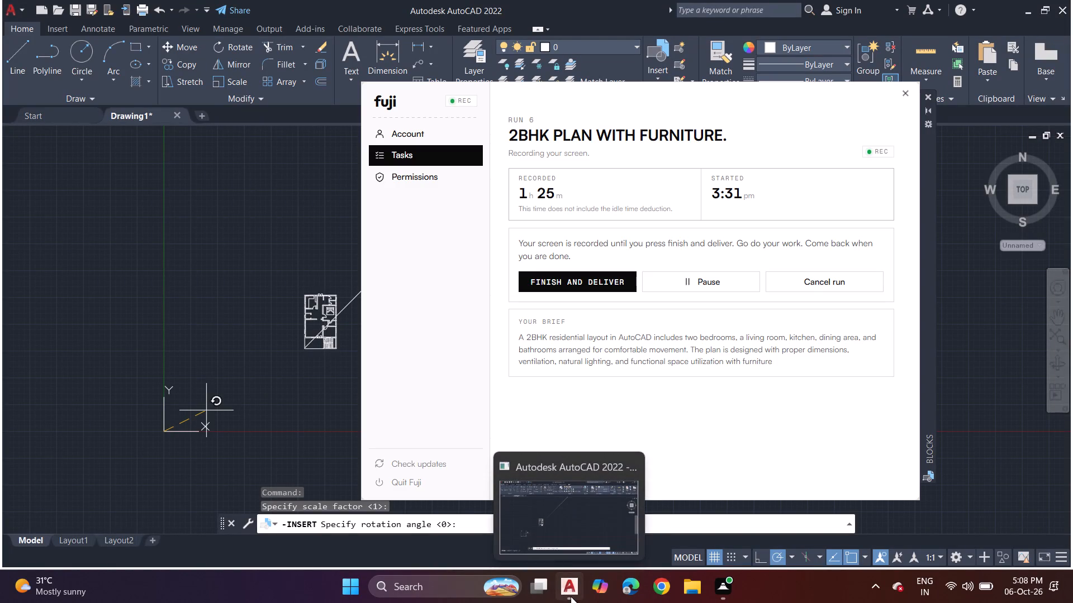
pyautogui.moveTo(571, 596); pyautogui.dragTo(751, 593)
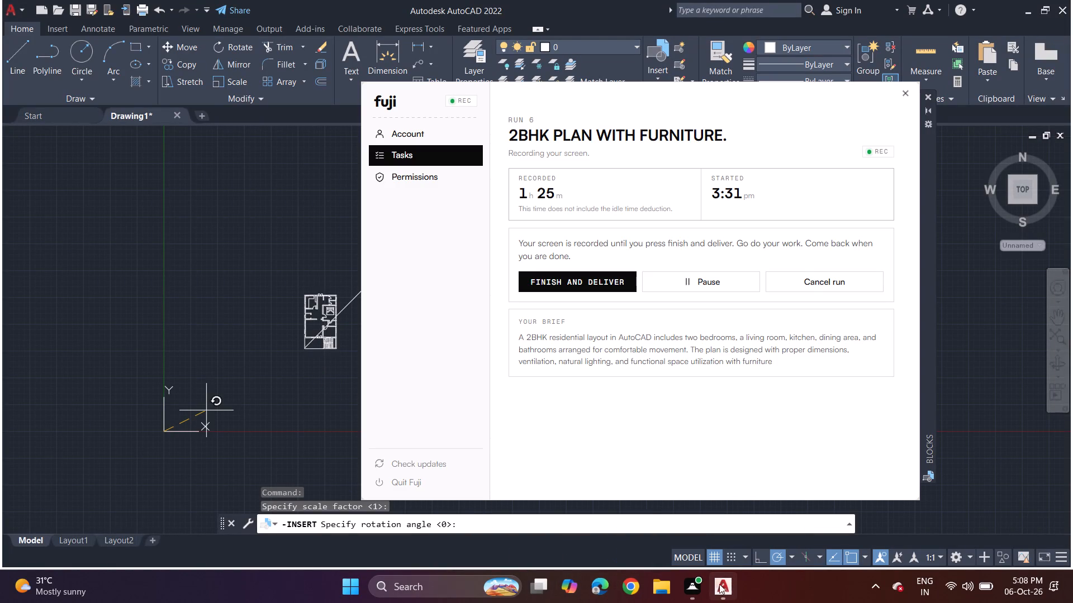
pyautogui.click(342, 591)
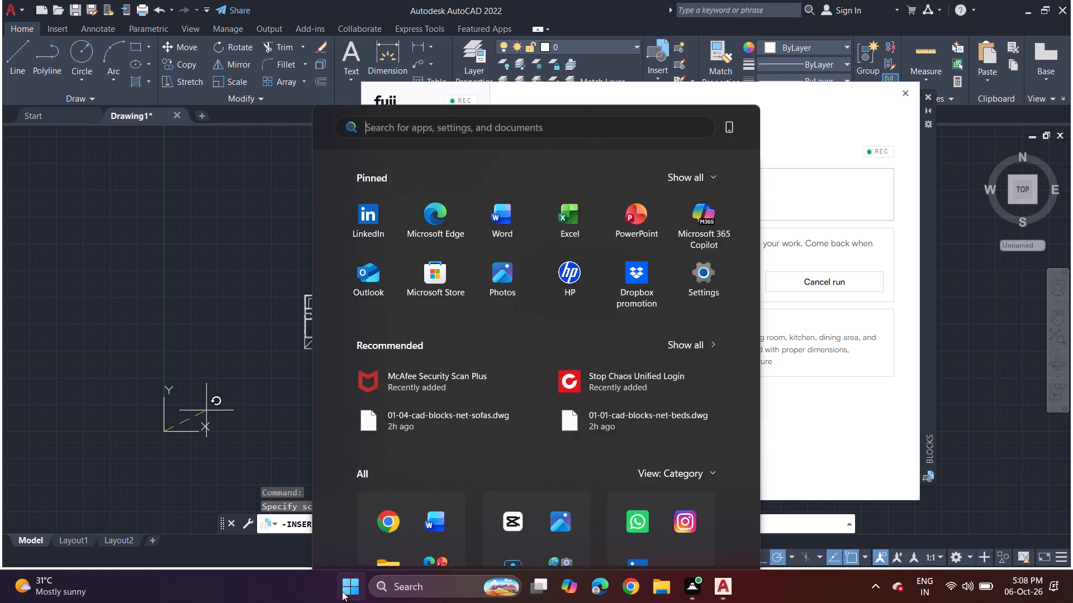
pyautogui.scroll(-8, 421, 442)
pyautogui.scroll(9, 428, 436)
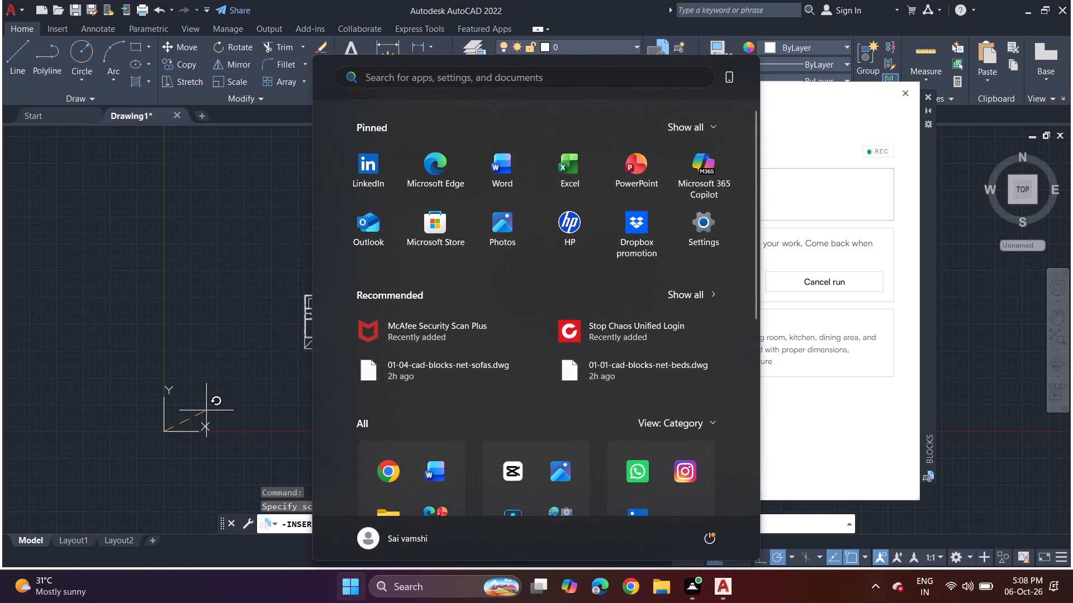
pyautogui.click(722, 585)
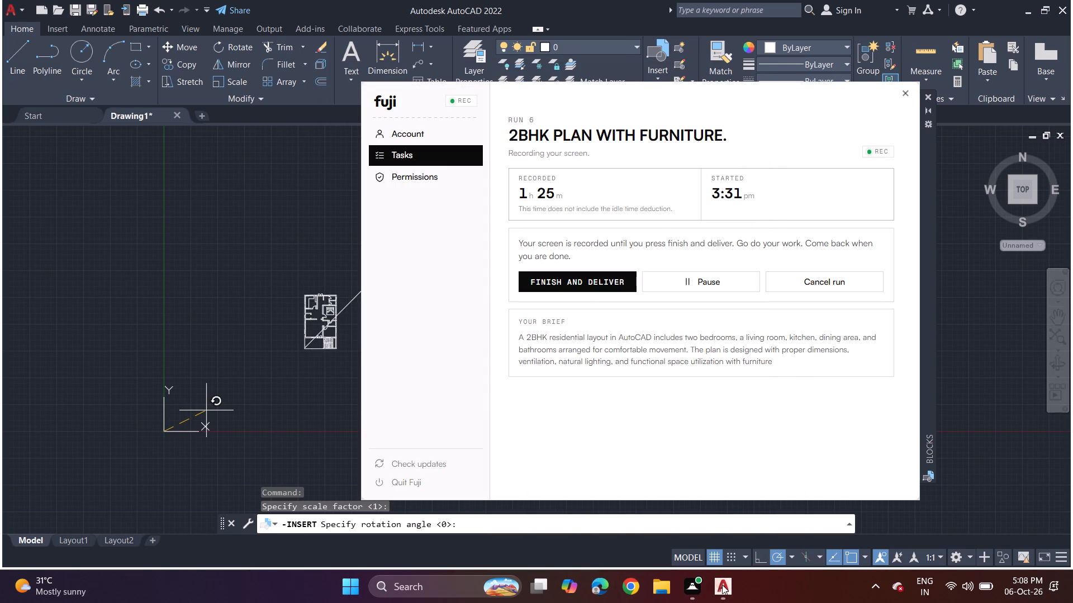
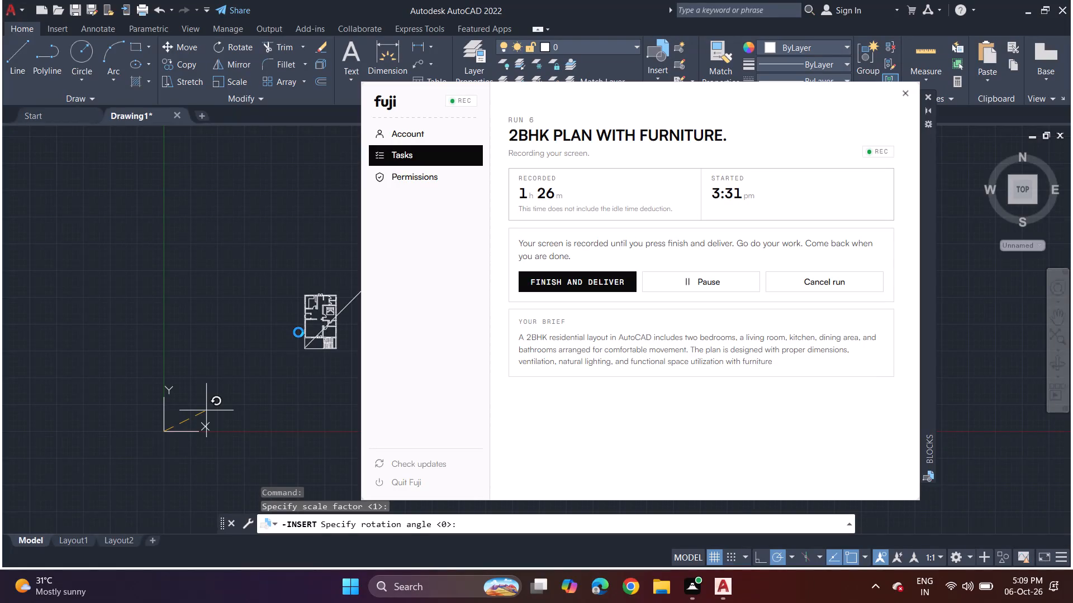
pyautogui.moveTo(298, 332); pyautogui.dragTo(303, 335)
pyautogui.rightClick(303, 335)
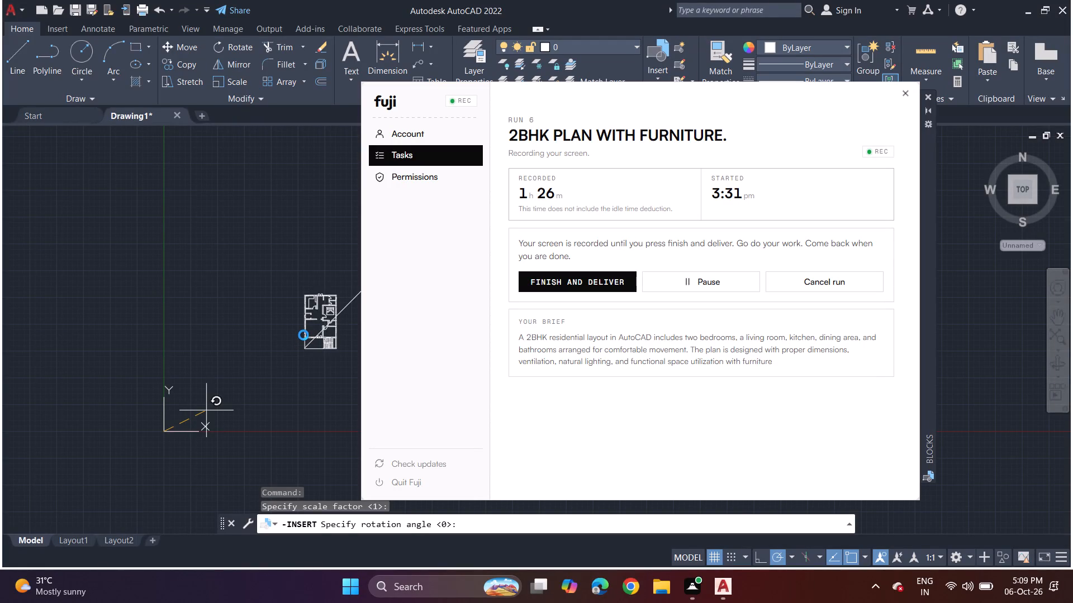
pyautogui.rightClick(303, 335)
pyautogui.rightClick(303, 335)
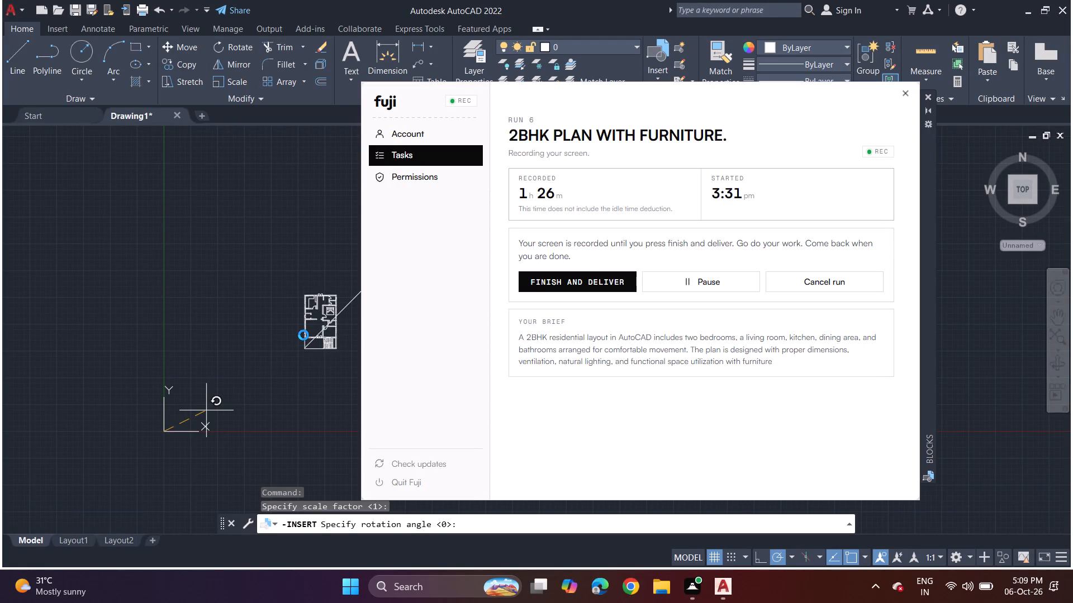
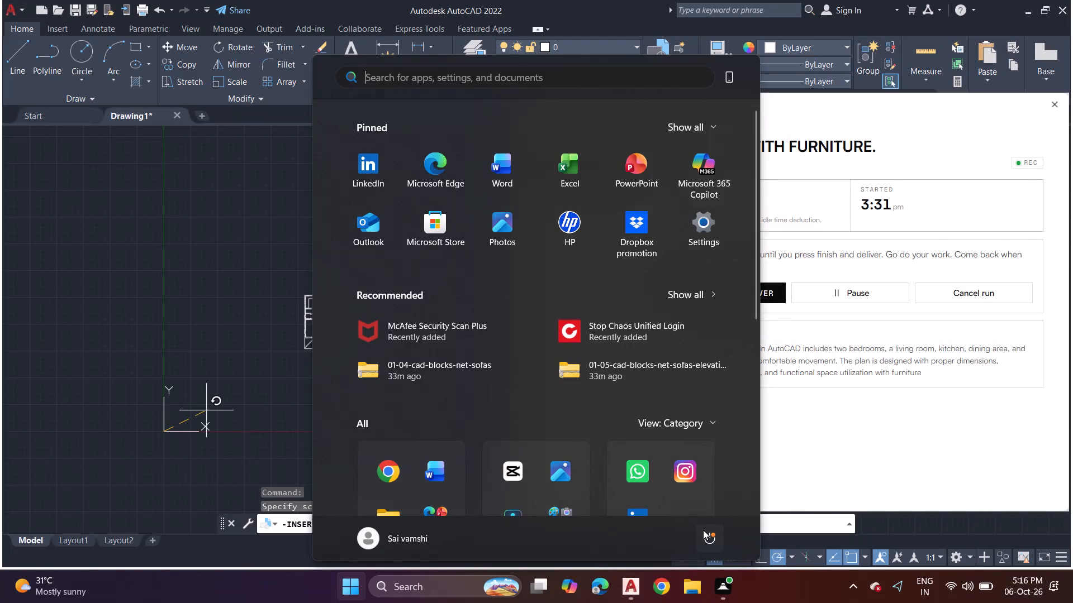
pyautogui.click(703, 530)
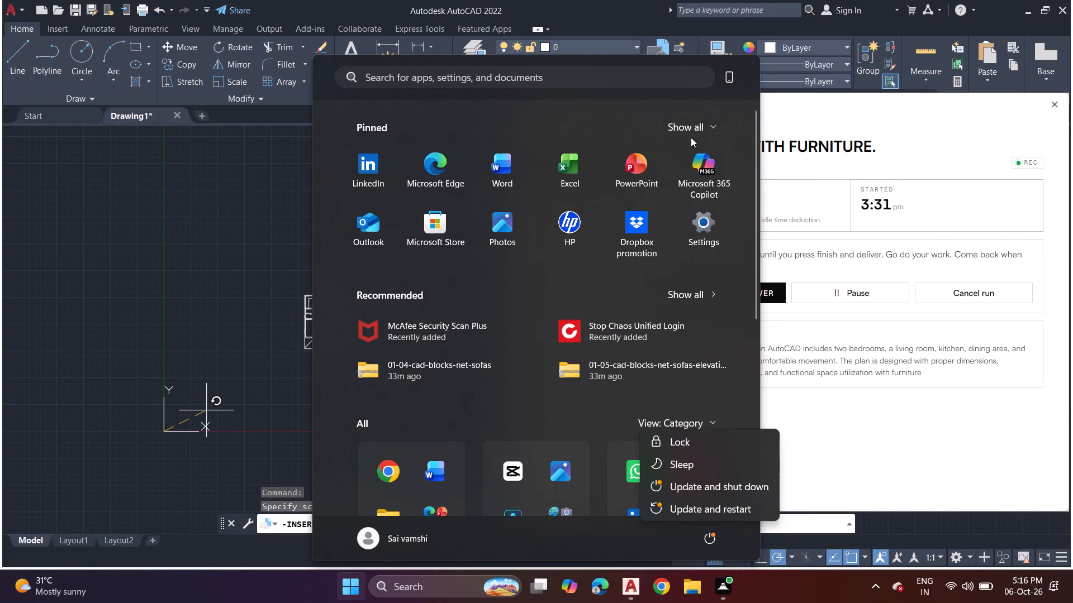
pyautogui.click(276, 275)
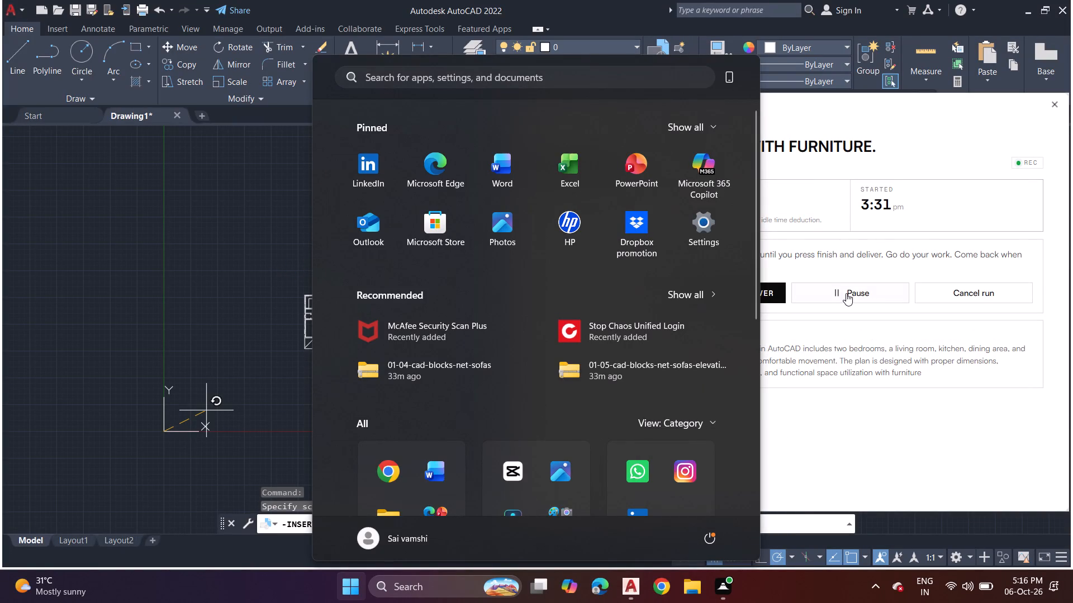
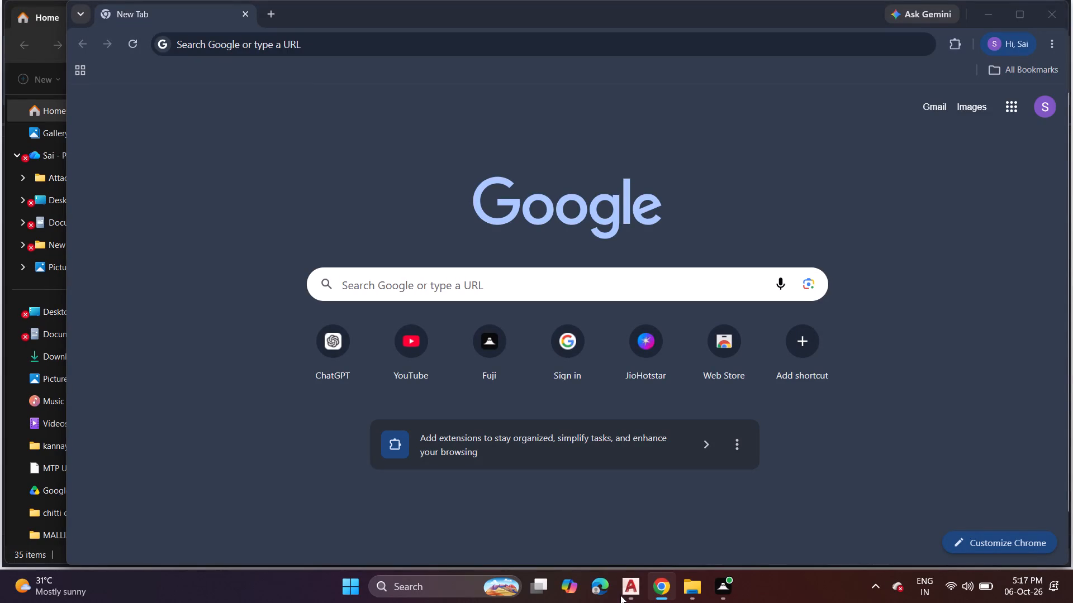
# Try to switch from the Chrome browser to the running AutoCAD window.
pyautogui.click(627, 594)
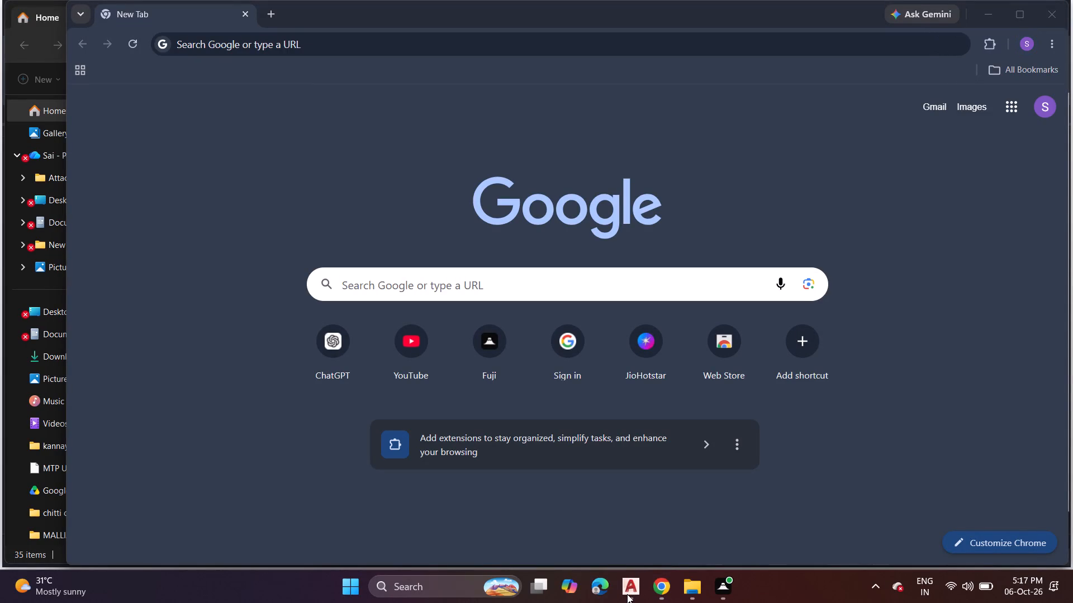
pyautogui.click(630, 590)
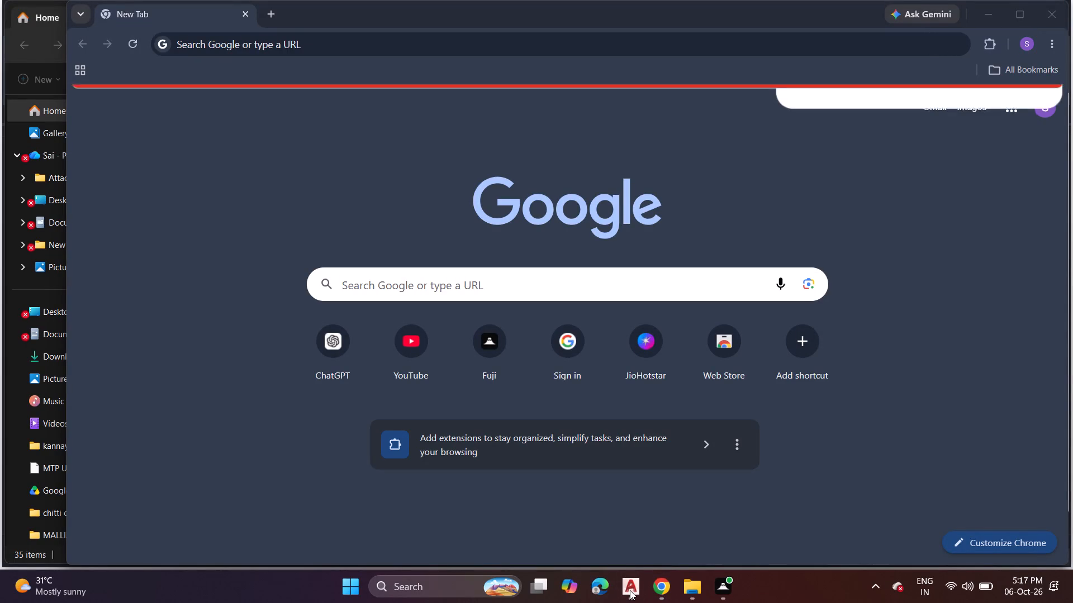
pyautogui.tripleClick(630, 590)
pyautogui.tripleClick(630, 590)
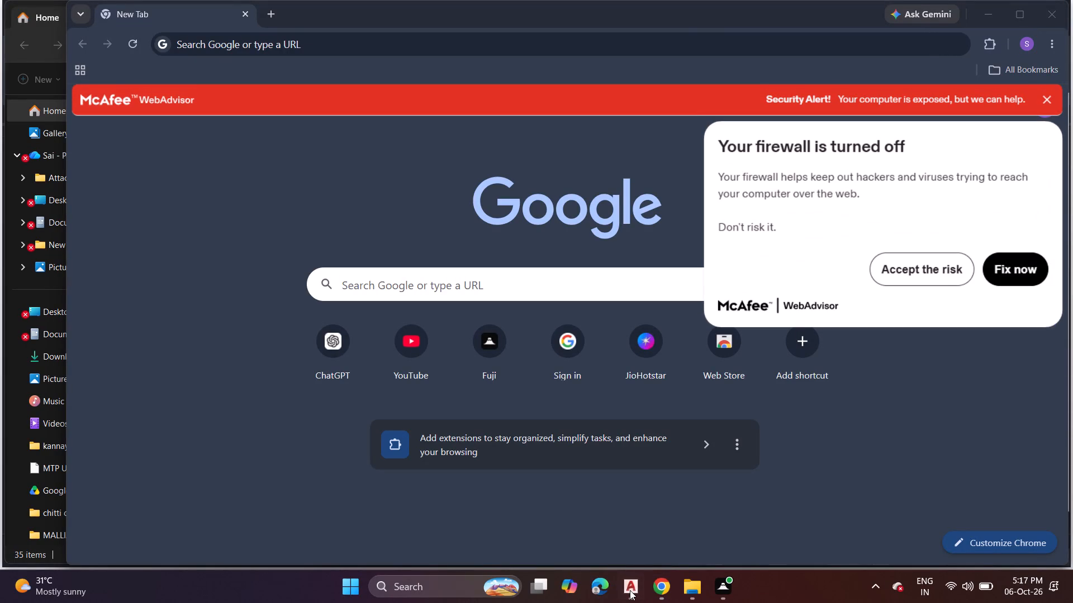
pyautogui.tripleClick(630, 590)
pyautogui.tripleClick(630, 590)
pyautogui.tripleClick(630, 590)
pyautogui.click(630, 590)
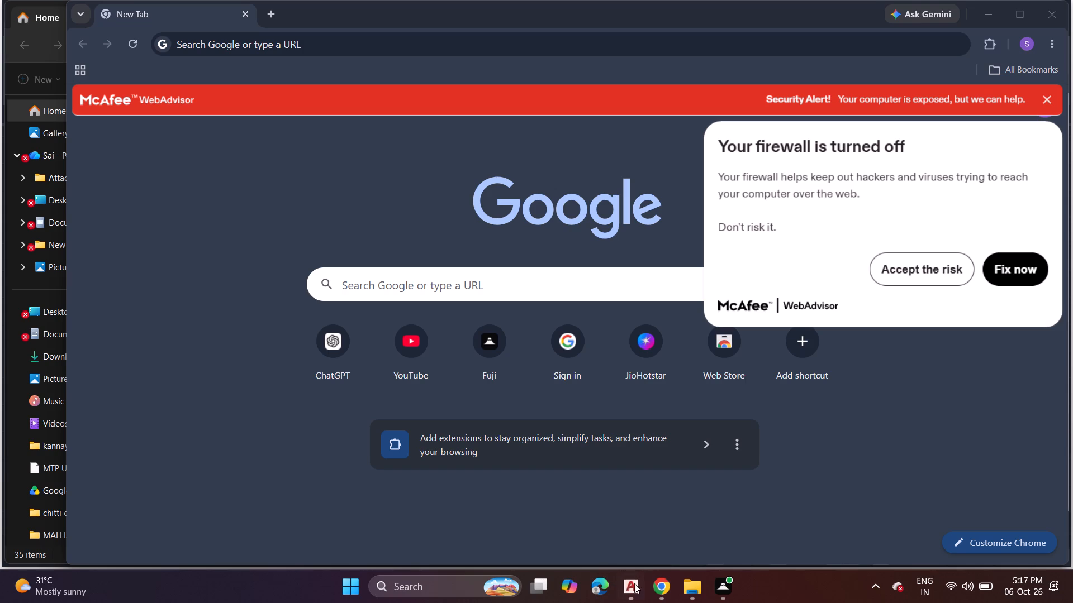
pyautogui.tripleClick(634, 583)
pyautogui.tripleClick(634, 583)
pyautogui.tripleClick(634, 583)
pyautogui.tripleClick(634, 583)
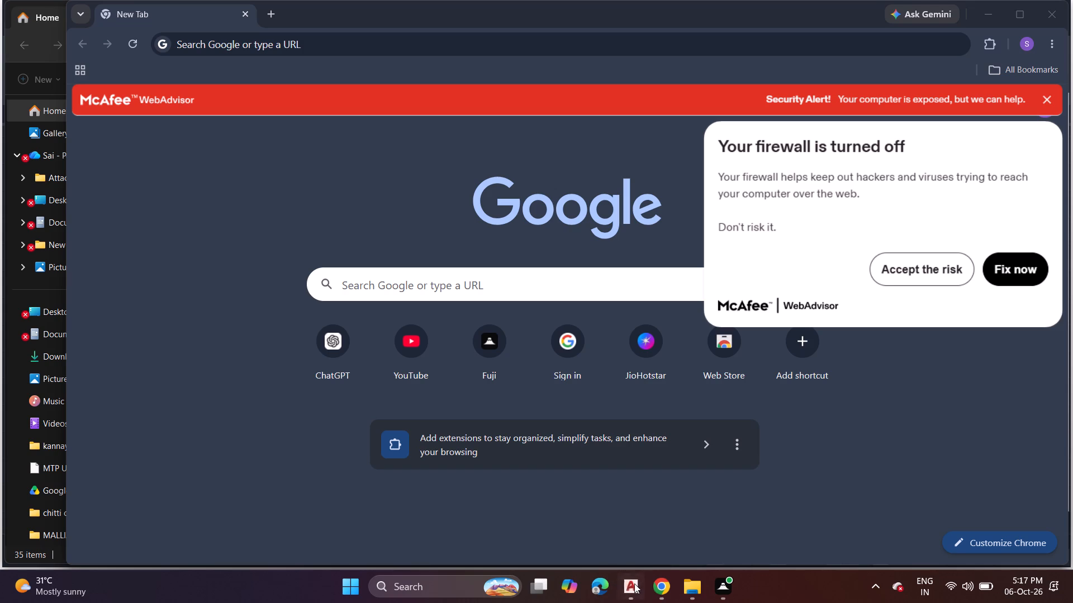
pyautogui.click(634, 583)
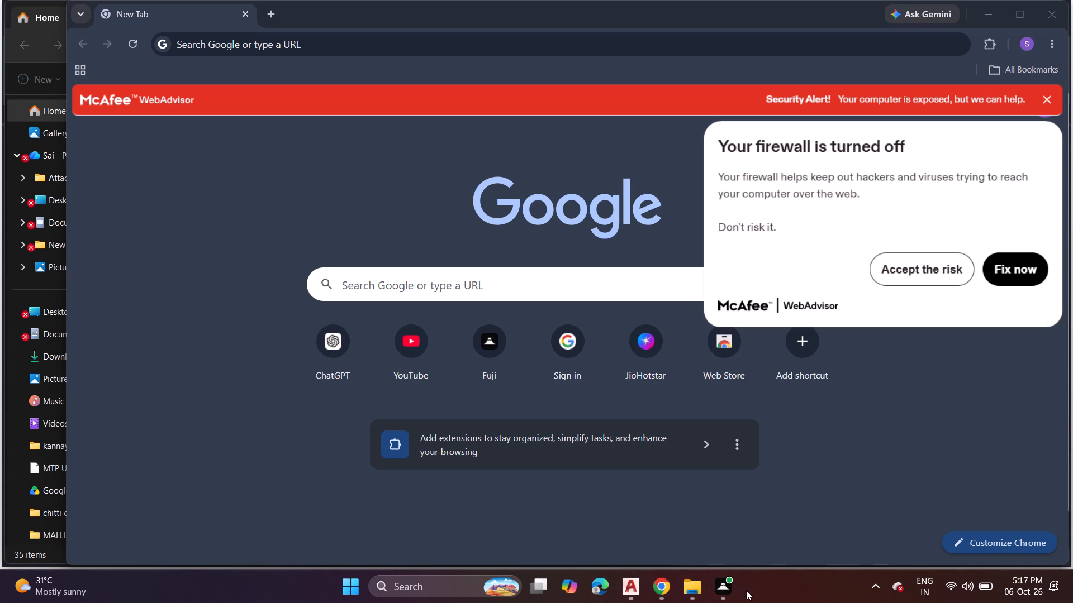
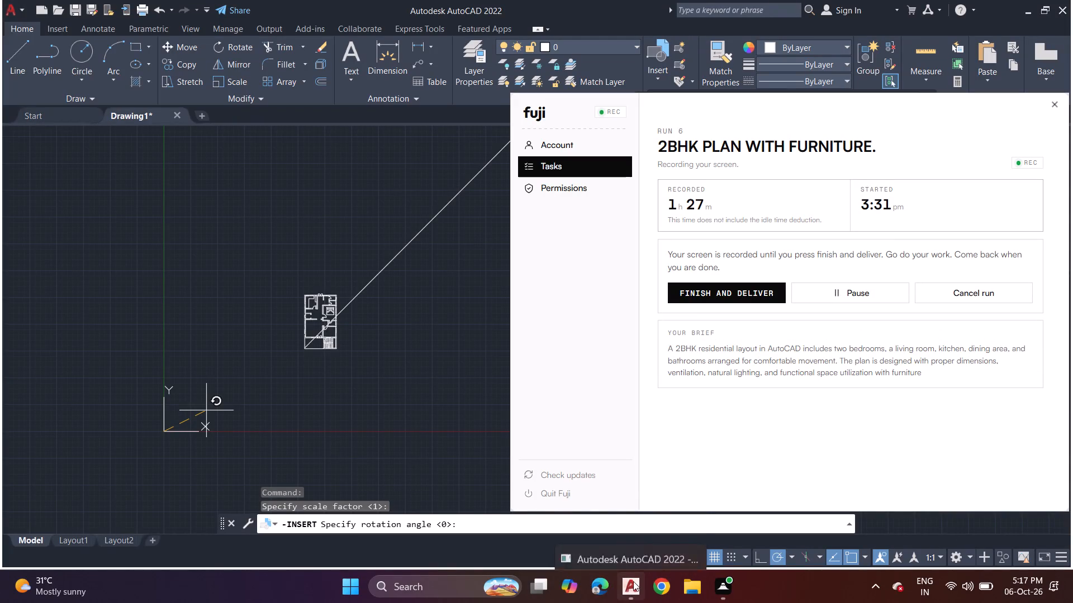
# Switch to the AutoCAD window containing Drawing1.
pyautogui.click(626, 526)
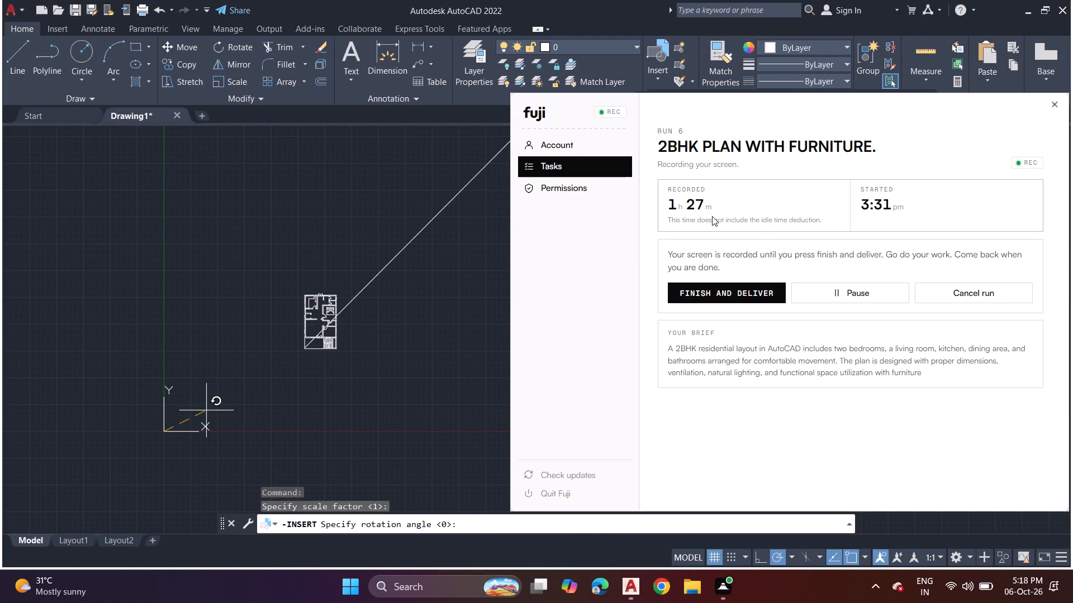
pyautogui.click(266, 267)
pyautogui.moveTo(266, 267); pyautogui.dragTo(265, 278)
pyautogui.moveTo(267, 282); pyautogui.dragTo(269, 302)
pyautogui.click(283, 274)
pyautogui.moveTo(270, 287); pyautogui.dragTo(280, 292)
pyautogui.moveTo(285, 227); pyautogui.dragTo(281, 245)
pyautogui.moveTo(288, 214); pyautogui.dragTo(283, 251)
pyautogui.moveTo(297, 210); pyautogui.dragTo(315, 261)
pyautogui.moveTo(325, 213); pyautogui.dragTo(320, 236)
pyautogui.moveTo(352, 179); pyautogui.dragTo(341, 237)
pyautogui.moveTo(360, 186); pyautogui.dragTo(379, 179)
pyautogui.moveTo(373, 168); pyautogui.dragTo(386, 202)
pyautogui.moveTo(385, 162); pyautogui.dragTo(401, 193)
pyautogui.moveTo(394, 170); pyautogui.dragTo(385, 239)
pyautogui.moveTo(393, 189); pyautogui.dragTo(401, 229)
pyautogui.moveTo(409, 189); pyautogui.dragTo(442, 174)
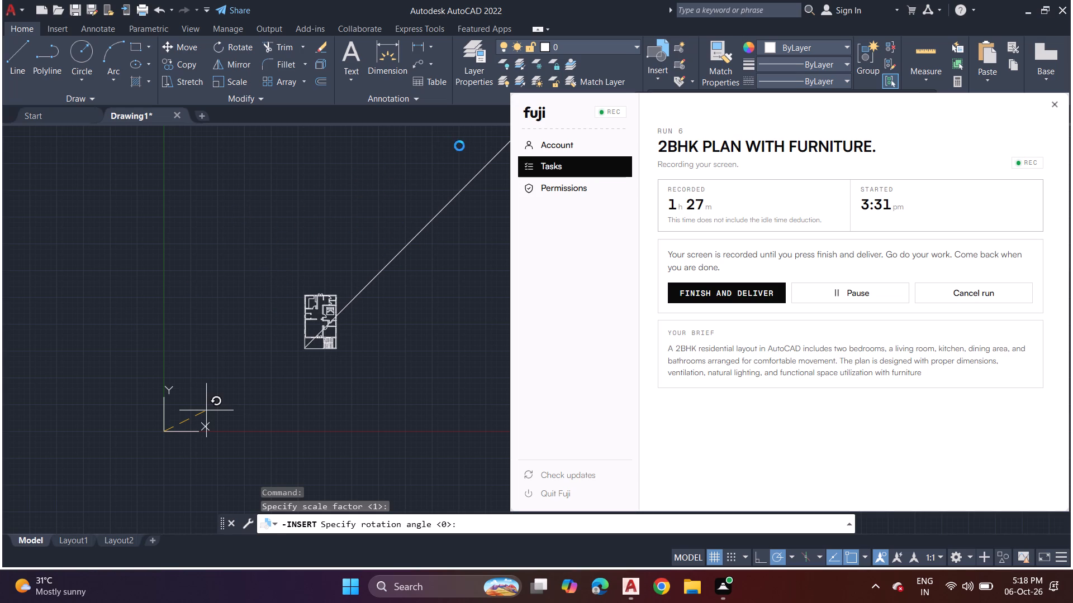
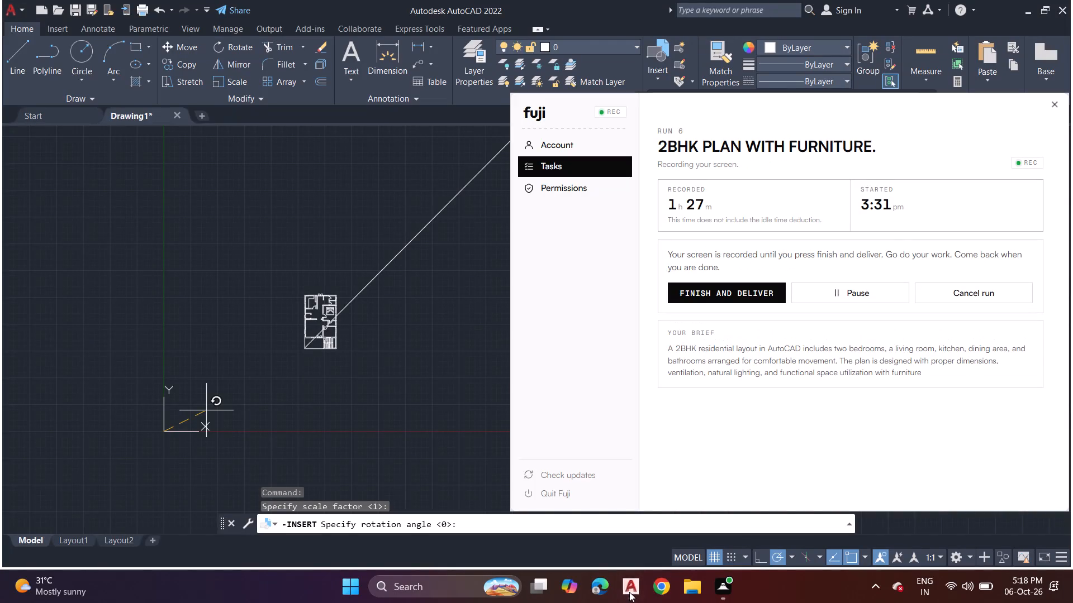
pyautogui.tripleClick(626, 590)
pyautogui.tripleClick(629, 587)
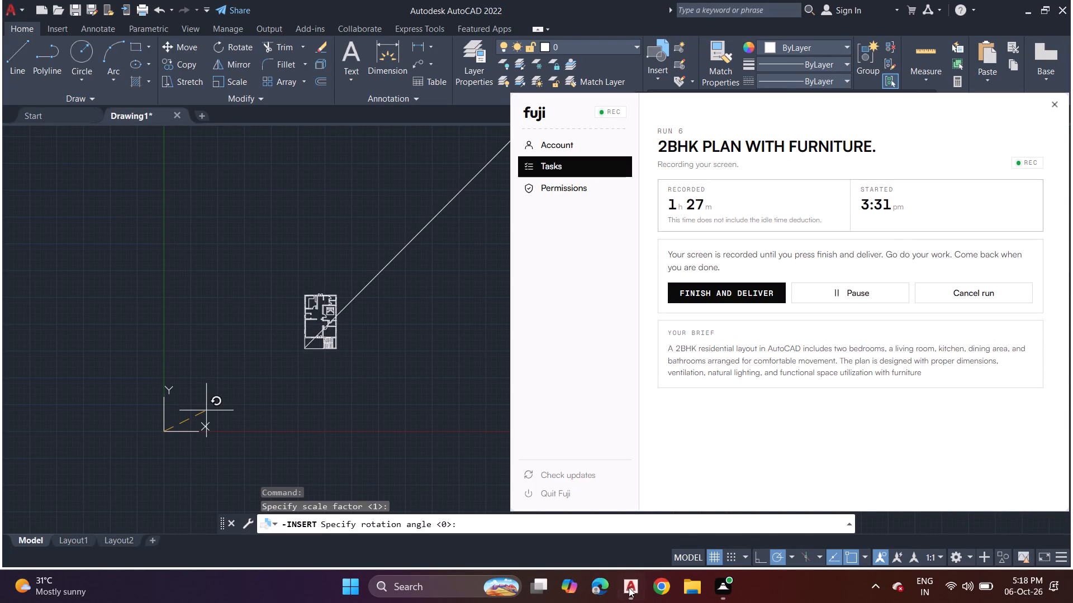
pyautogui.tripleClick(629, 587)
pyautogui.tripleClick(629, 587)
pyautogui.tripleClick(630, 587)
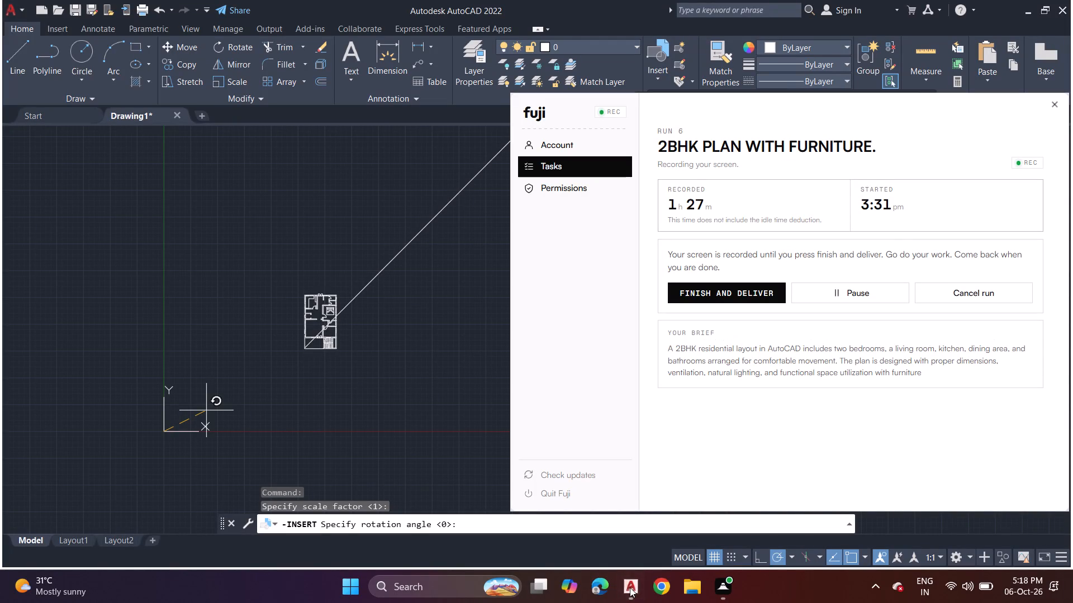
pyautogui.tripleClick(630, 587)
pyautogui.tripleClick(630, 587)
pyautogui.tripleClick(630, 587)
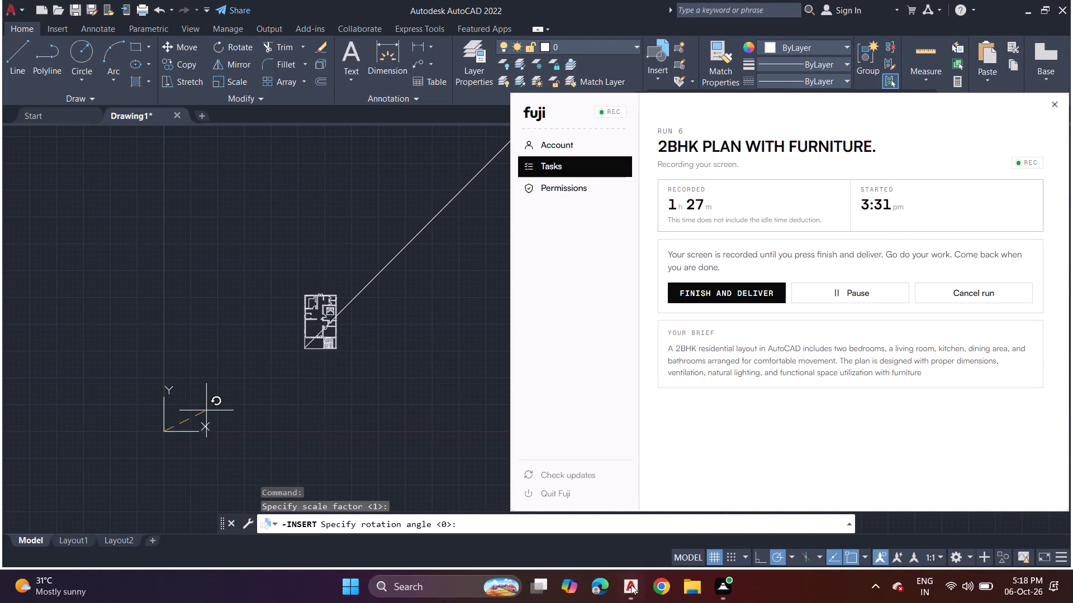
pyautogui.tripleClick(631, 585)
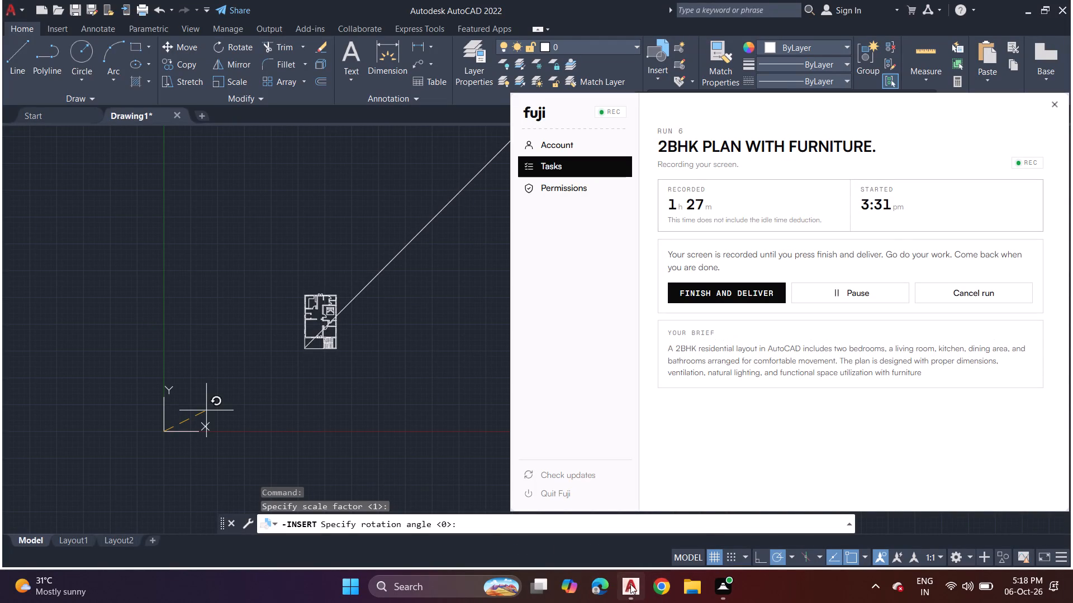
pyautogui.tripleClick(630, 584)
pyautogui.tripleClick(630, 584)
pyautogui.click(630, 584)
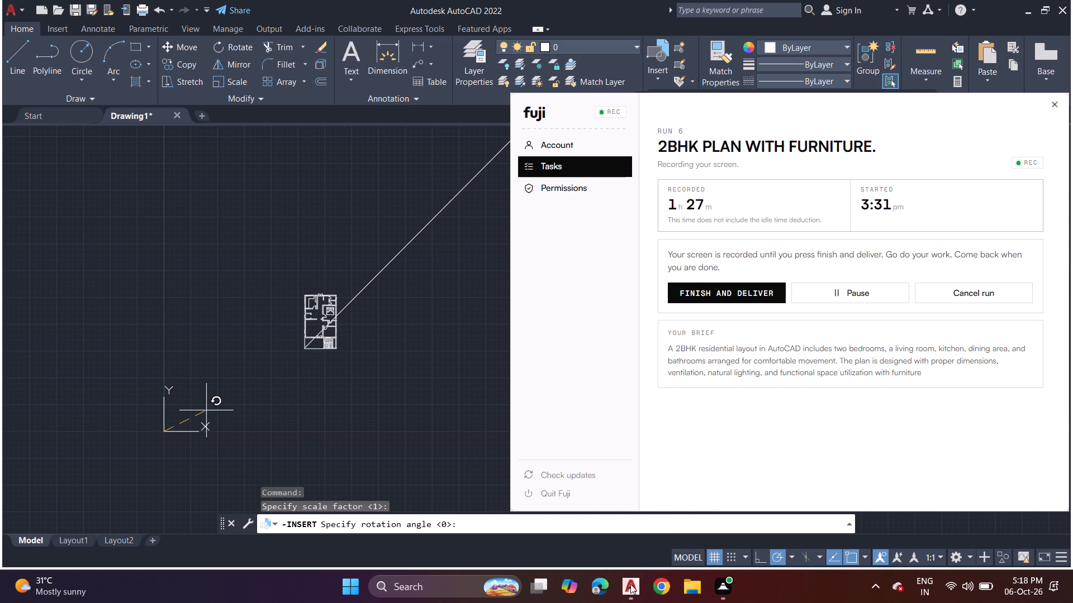
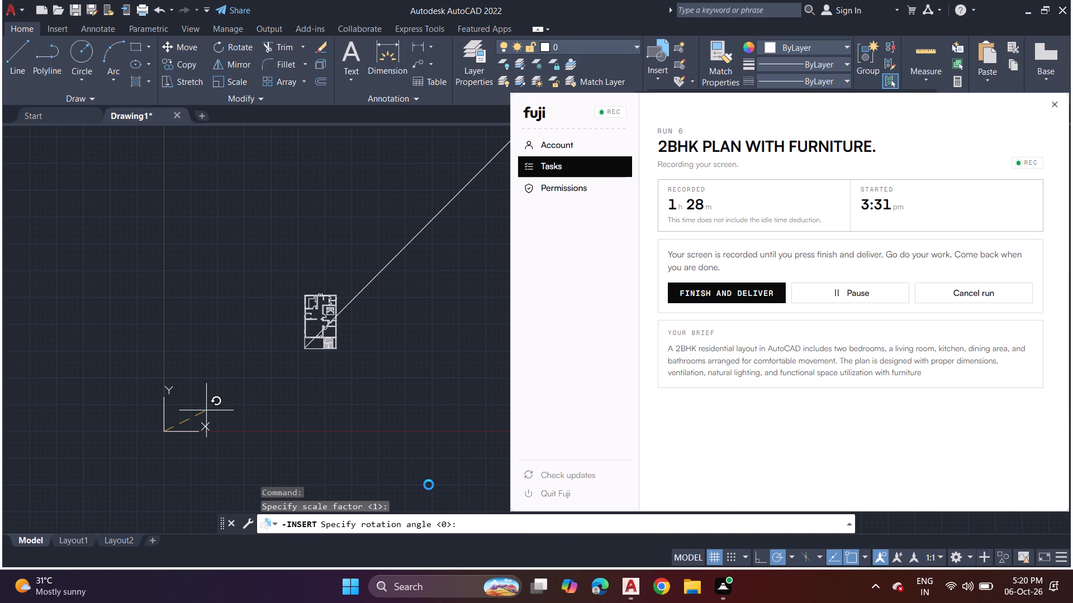
# Try to save the 2BHK floor plan drawing and bring the AutoCAD window back to the front.
pyautogui.hotkey('ctrl', 's')
pyautogui.hotkey('ctrl', 's')
pyautogui.click(45, 4)
pyautogui.click(67, 16)
pyautogui.click(640, 593)
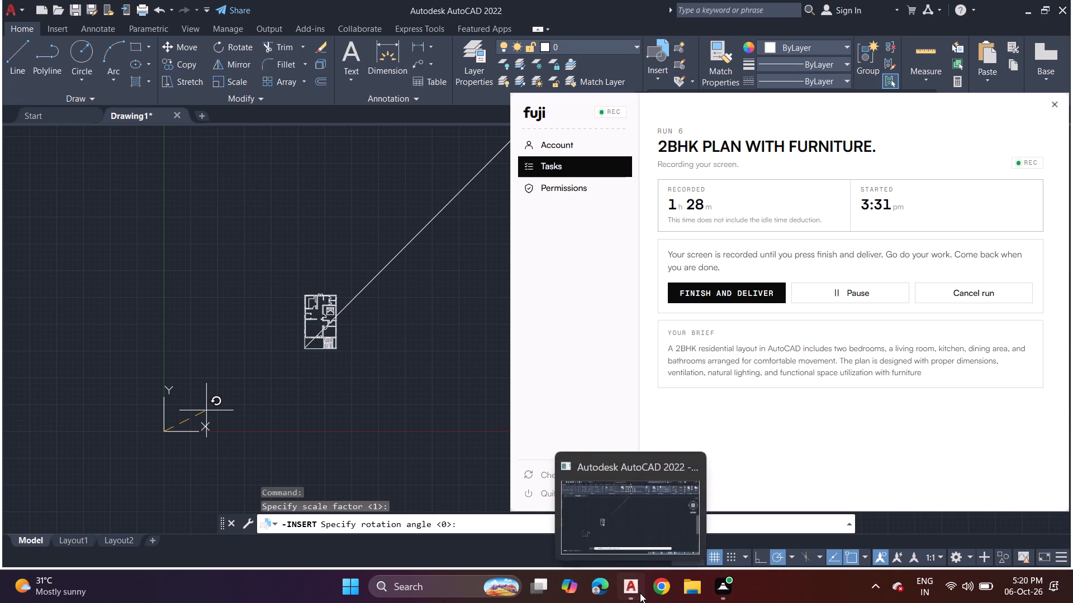
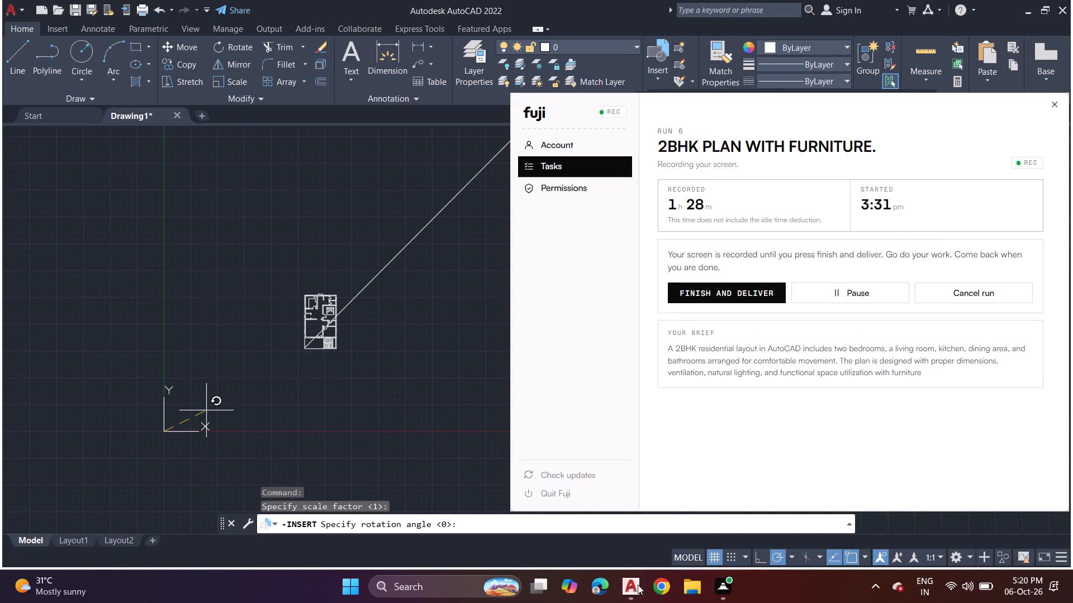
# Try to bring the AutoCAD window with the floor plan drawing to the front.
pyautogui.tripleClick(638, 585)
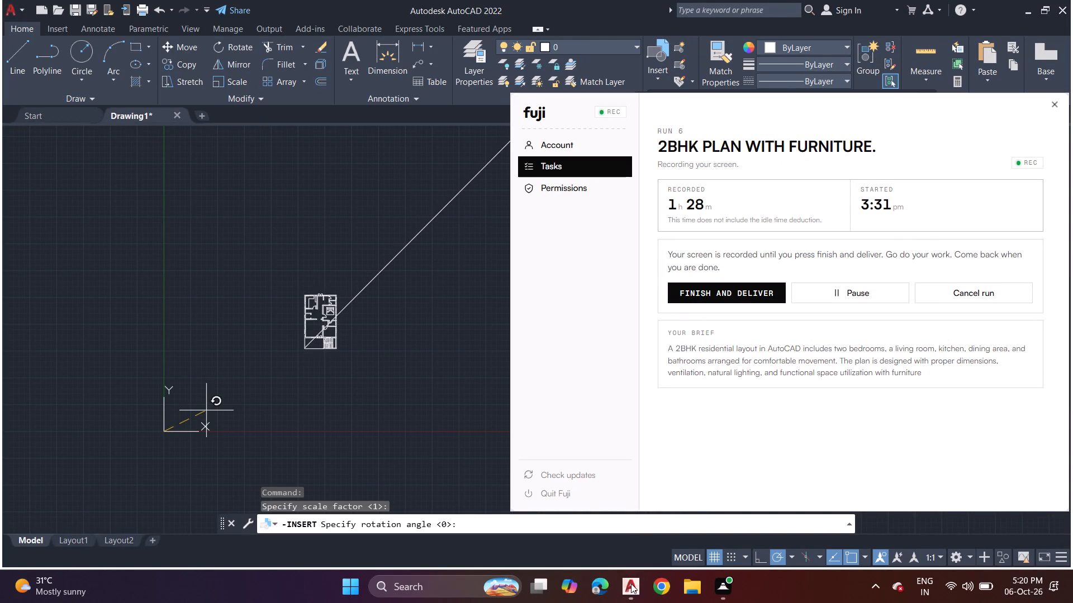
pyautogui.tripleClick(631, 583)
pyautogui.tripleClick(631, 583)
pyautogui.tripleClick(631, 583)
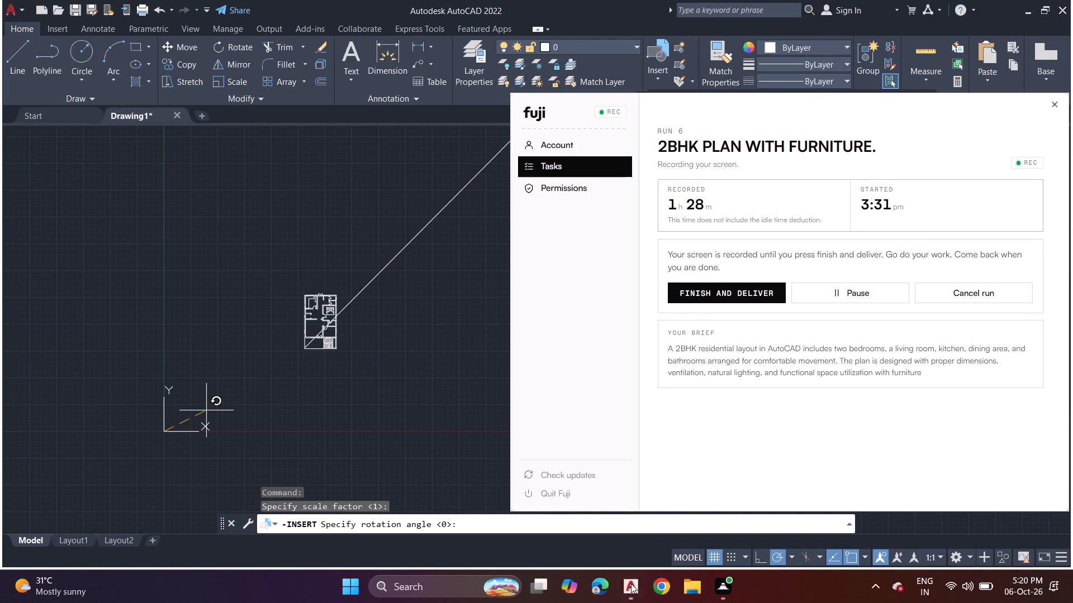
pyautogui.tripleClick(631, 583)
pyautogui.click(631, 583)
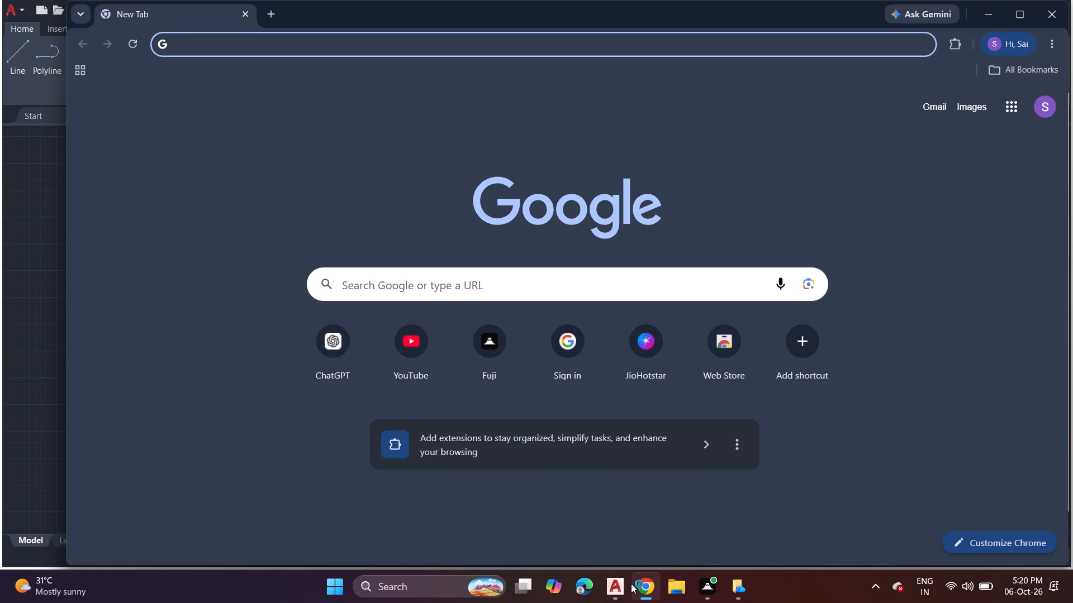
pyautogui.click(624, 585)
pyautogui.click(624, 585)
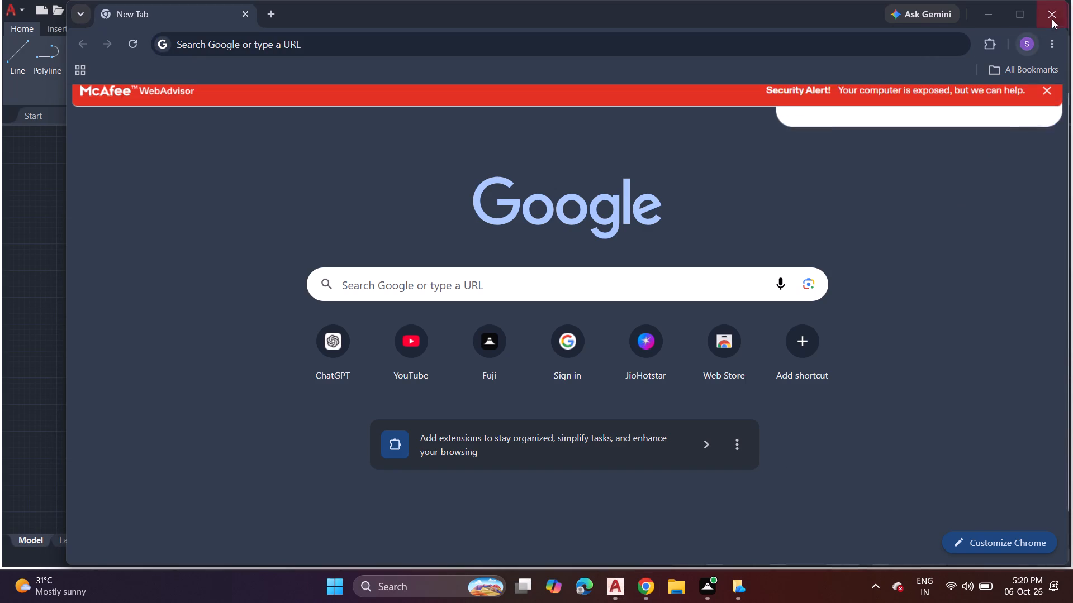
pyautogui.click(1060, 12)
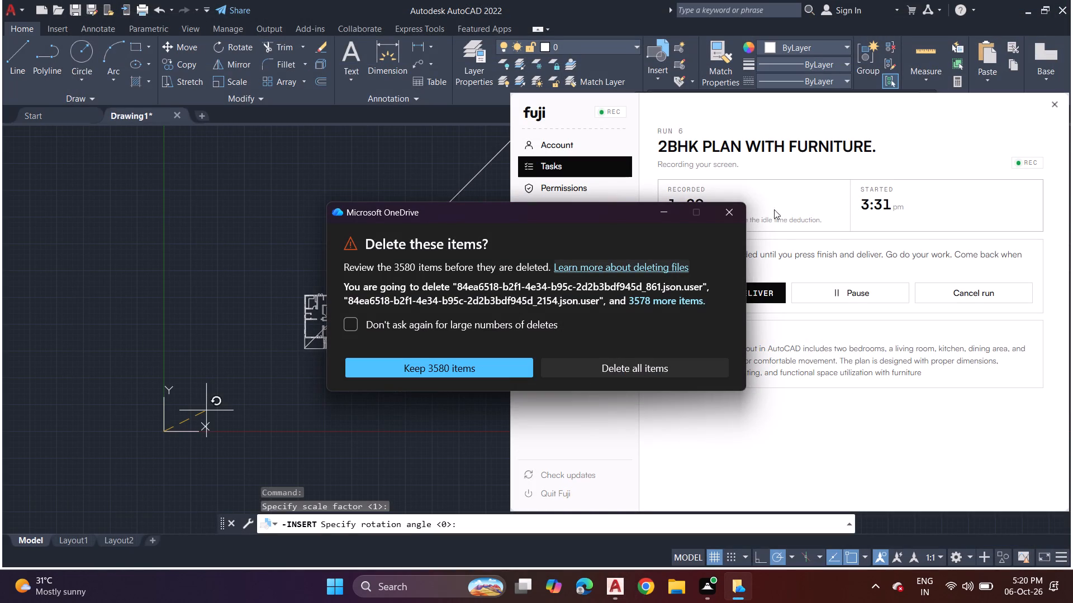
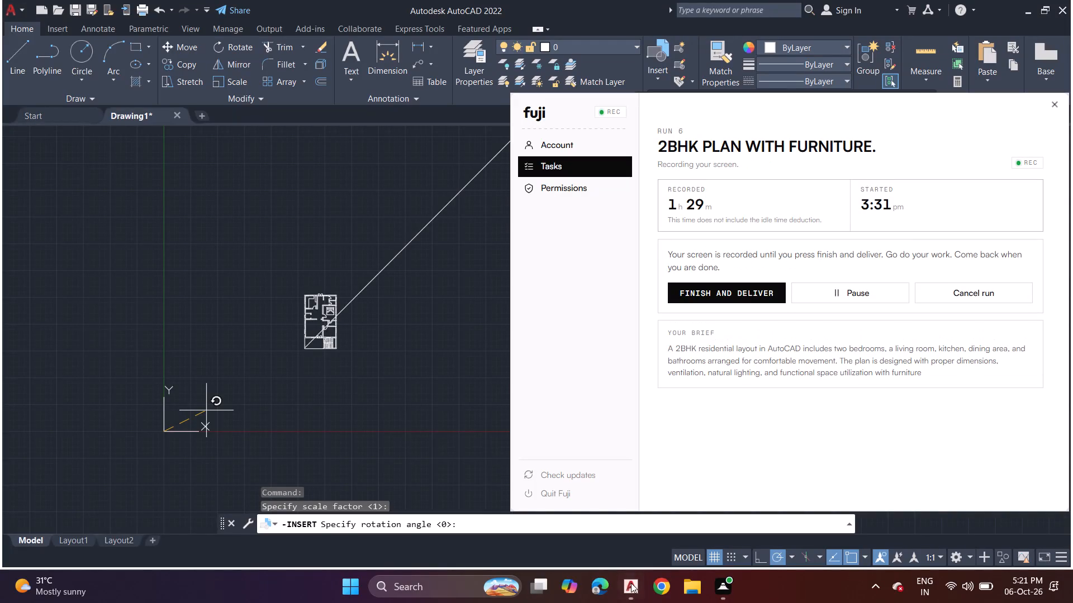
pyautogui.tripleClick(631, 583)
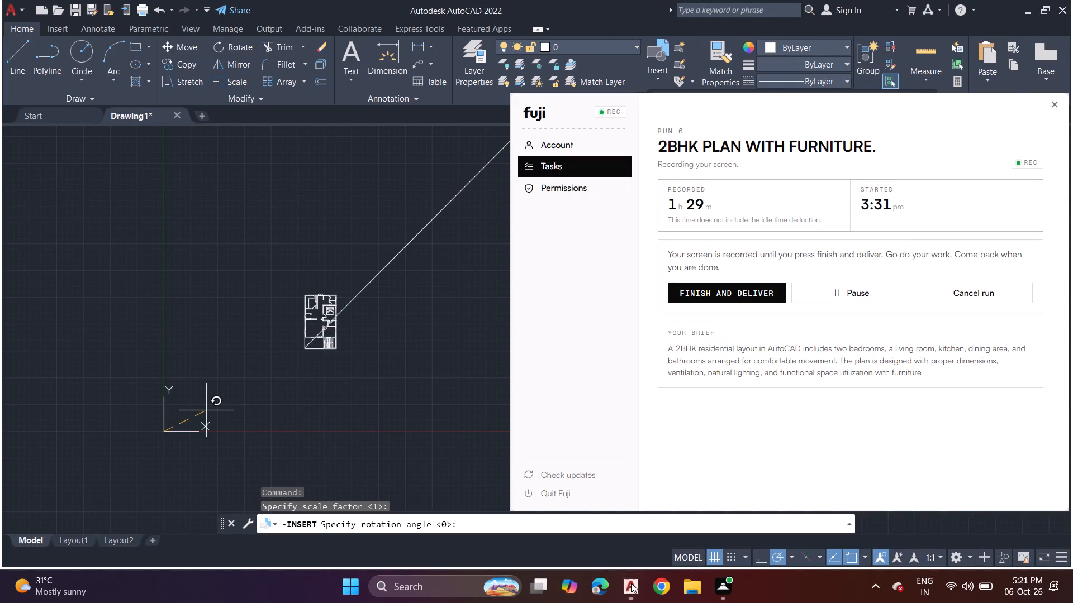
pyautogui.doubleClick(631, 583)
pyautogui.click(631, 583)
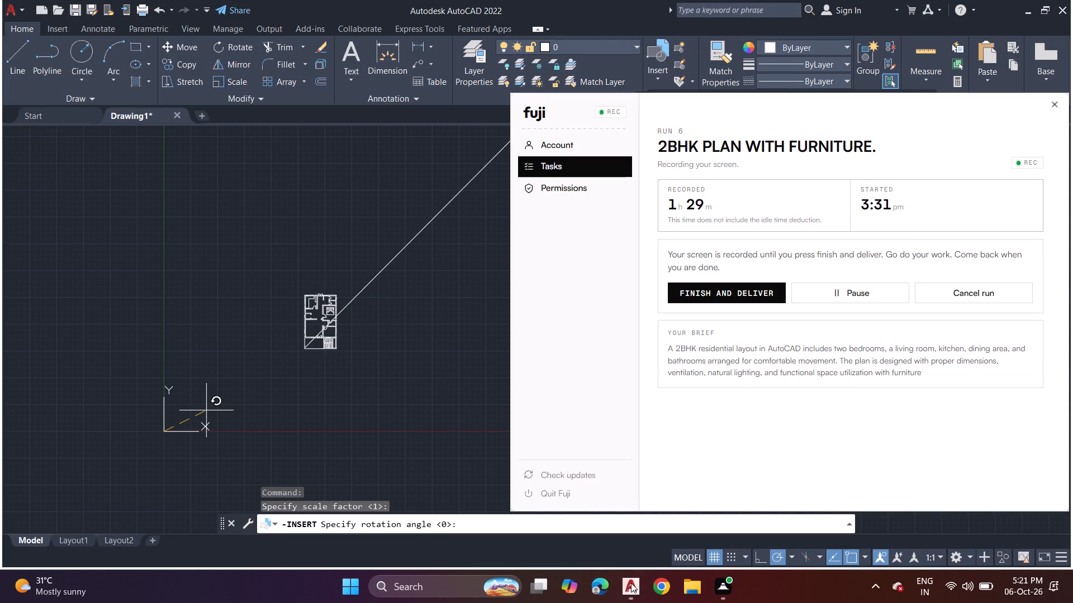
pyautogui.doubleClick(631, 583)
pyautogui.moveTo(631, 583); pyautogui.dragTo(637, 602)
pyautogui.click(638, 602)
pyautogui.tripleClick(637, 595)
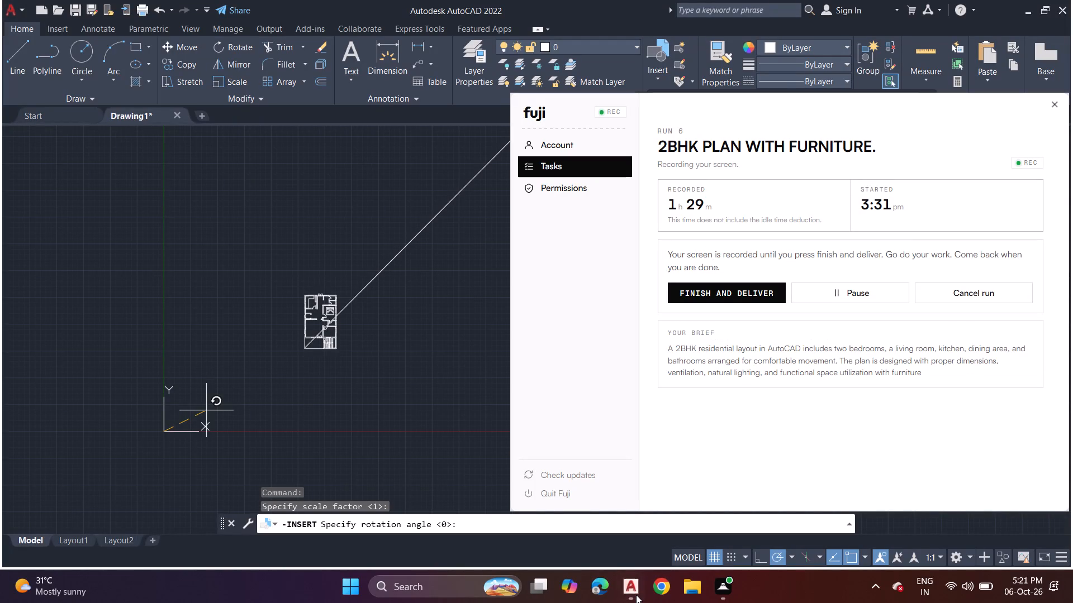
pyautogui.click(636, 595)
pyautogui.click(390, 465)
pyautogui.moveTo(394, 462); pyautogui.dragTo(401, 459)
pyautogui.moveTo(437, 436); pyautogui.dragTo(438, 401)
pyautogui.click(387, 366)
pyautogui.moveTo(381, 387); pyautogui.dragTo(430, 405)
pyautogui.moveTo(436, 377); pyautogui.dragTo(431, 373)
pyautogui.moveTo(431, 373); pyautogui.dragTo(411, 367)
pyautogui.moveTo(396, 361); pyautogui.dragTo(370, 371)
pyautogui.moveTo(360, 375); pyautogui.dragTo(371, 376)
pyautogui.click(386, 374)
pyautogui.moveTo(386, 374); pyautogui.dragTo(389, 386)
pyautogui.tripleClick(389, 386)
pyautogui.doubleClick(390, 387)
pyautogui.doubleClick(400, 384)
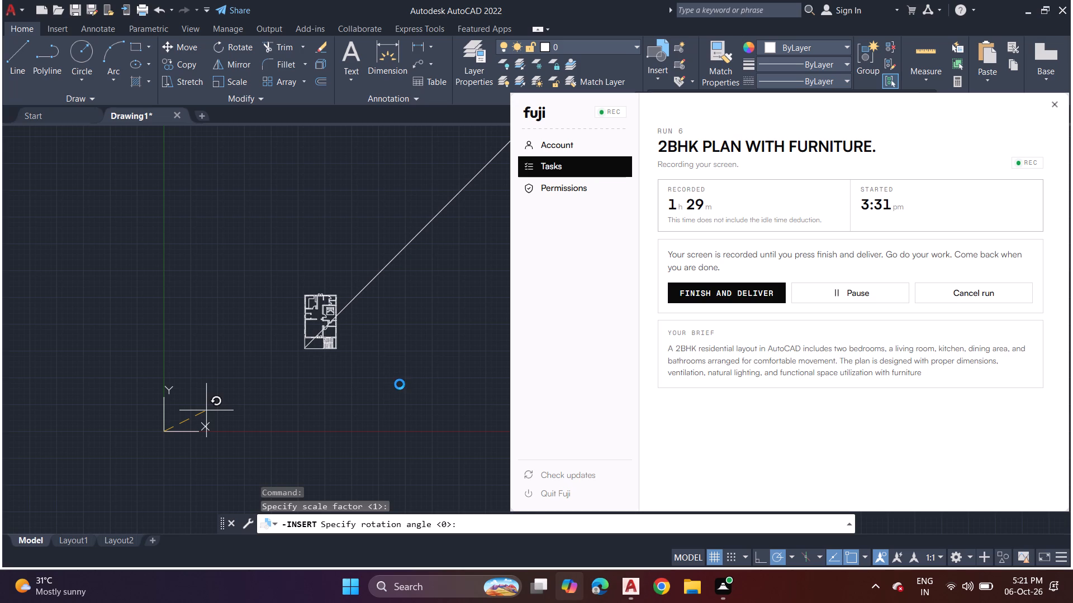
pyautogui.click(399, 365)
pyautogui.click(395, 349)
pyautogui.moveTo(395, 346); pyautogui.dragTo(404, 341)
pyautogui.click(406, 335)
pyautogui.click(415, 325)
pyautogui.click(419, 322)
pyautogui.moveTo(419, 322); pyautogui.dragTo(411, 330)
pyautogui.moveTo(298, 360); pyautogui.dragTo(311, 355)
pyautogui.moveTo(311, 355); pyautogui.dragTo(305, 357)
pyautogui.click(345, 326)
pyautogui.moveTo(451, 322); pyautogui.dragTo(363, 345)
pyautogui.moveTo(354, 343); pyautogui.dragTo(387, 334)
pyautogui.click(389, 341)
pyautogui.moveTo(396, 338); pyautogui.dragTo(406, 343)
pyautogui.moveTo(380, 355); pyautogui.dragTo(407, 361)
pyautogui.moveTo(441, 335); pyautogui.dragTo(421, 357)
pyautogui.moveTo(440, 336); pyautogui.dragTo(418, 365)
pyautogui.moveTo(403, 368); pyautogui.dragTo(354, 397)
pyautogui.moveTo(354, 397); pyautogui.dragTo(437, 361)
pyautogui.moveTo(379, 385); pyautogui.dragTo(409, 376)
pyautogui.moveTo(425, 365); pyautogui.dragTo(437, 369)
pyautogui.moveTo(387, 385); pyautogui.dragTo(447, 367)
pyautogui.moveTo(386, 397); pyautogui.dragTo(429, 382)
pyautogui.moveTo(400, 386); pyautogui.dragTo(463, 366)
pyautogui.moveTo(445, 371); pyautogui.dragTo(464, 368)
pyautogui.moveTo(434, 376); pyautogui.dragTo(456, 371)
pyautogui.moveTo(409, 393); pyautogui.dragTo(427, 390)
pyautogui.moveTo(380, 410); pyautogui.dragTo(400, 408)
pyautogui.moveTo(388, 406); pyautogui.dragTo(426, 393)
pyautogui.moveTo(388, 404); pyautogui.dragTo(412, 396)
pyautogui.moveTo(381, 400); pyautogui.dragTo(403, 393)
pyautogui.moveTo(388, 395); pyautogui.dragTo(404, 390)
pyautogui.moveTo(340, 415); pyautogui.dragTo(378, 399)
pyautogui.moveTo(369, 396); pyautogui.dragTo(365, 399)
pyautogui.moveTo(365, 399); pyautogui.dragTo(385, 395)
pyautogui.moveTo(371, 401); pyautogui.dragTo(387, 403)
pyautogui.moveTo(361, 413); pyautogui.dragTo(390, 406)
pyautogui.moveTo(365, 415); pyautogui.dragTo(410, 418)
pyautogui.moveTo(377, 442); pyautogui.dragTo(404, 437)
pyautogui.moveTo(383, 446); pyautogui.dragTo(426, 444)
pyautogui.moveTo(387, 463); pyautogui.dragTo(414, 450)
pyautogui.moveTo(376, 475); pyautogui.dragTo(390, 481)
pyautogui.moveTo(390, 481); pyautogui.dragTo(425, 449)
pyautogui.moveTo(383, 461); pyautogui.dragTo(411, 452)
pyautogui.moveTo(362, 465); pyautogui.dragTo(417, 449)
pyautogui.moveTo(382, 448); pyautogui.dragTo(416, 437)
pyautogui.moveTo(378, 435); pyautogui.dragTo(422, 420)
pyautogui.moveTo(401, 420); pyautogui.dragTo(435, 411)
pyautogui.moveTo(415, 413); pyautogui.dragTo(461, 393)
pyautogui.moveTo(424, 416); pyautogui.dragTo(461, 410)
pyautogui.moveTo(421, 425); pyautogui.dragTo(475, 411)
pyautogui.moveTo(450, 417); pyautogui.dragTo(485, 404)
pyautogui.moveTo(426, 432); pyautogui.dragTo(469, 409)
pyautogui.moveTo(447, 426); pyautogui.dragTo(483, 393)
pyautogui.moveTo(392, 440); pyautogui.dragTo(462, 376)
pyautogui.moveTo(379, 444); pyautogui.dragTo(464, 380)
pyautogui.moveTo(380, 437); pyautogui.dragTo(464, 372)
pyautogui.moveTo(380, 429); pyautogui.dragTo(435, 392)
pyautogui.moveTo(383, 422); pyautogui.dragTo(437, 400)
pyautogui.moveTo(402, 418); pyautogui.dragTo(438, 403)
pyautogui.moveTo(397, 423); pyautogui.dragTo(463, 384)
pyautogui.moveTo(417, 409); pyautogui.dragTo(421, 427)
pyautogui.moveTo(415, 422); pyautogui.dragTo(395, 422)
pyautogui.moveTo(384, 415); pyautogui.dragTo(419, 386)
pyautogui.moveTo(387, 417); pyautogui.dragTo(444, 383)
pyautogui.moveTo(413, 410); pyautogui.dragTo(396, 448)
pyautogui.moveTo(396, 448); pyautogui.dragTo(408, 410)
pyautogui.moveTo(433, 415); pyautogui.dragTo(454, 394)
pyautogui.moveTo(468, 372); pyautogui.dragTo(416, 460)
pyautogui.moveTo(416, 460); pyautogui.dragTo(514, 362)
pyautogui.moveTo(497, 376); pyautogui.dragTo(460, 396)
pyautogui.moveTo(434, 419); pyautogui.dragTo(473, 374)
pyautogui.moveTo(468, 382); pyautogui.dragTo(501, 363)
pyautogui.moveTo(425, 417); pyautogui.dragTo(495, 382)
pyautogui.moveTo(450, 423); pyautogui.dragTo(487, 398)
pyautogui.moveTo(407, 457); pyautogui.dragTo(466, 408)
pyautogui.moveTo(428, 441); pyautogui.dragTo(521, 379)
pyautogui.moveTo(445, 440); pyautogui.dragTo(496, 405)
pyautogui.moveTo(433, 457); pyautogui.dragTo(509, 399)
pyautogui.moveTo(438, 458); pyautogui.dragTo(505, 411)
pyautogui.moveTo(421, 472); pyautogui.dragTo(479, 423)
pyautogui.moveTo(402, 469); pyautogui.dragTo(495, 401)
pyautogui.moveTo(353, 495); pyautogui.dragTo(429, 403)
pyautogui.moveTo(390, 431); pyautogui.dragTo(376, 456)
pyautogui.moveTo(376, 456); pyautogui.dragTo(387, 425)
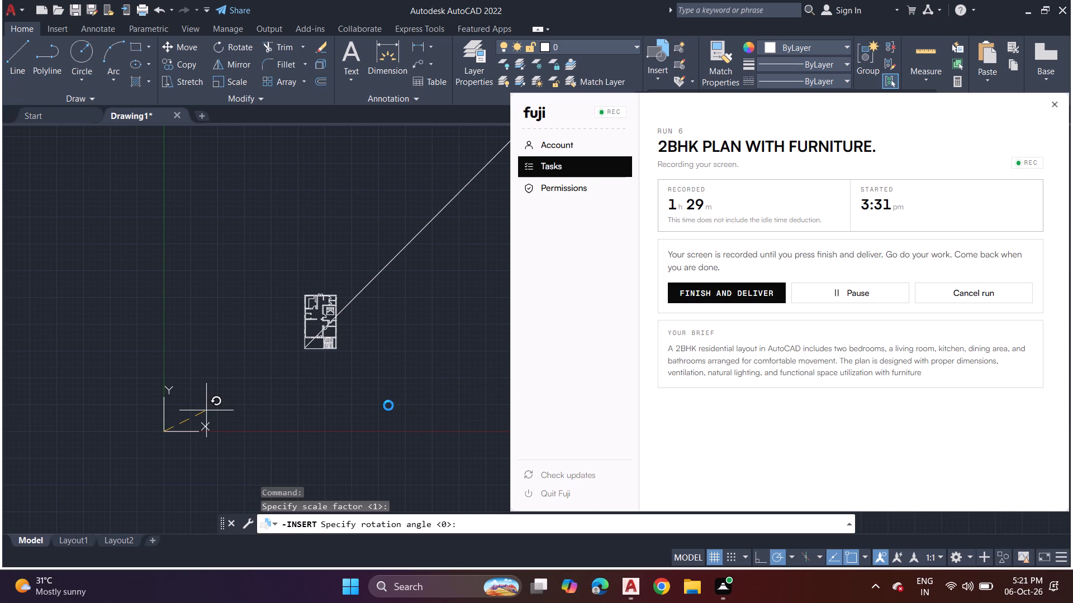
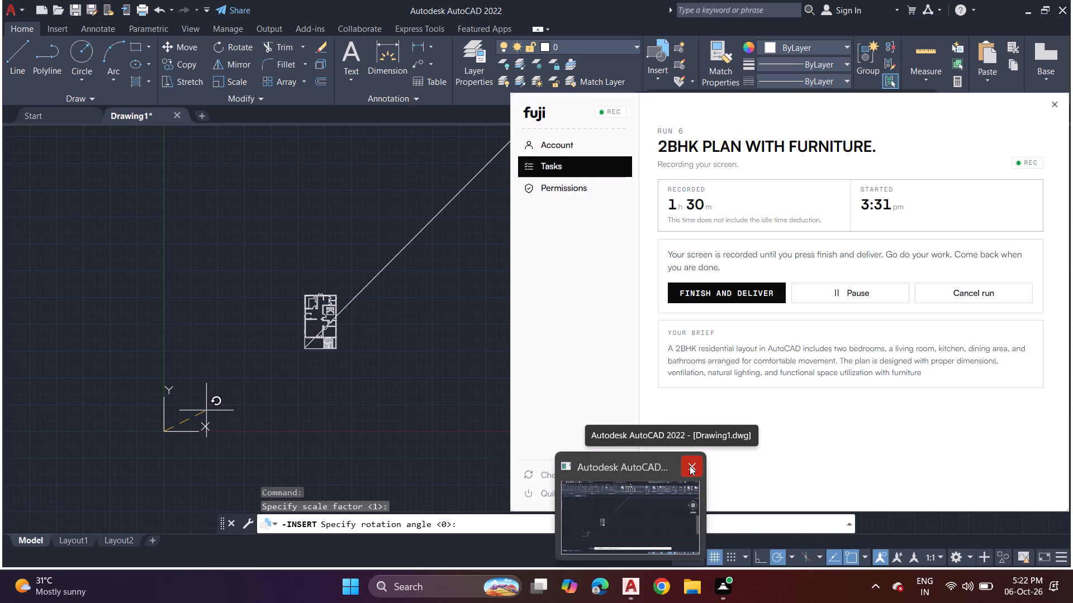
# Try to close the AutoCAD 2022 window containing Drawing1.dwg.
pyautogui.click(690, 466)
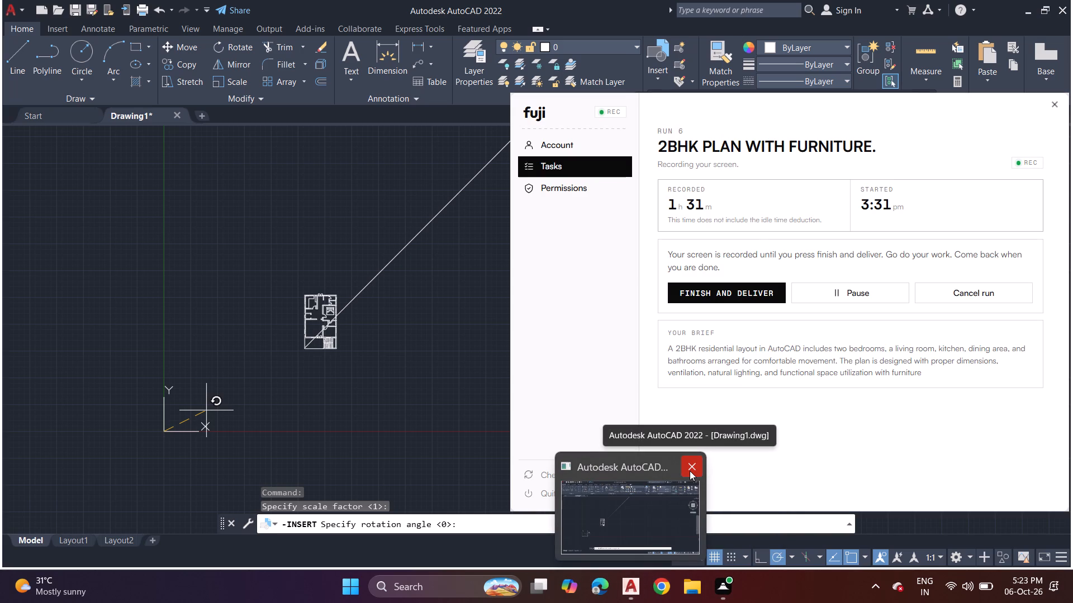
pyautogui.click(690, 471)
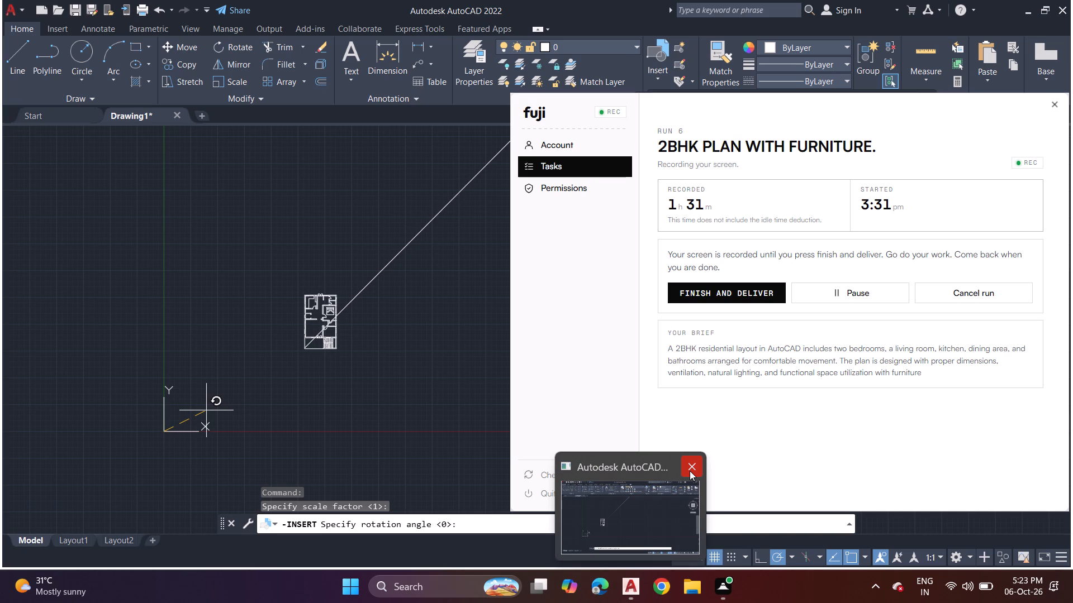
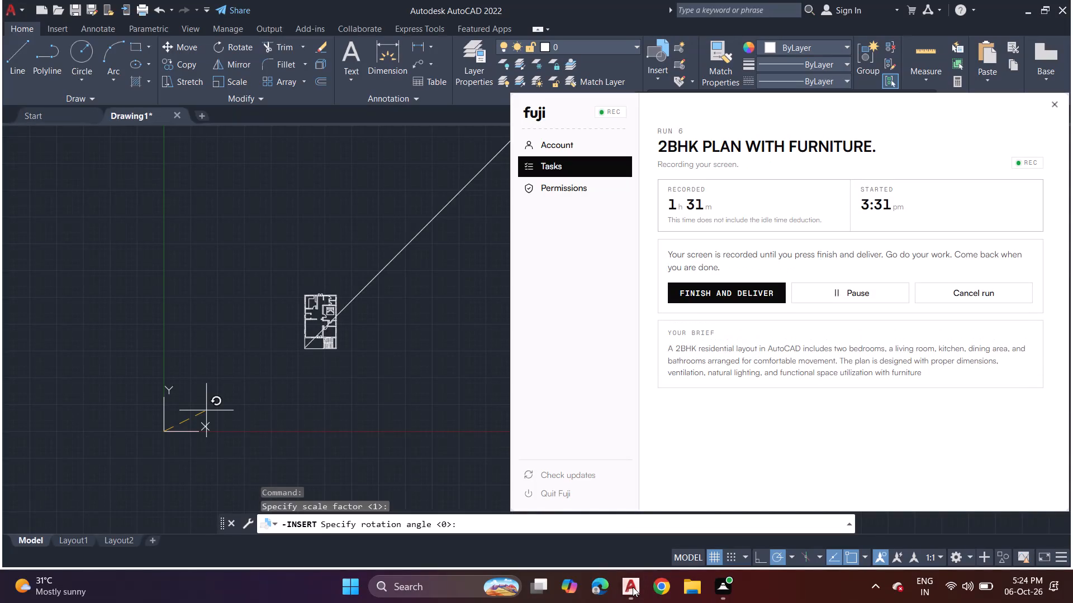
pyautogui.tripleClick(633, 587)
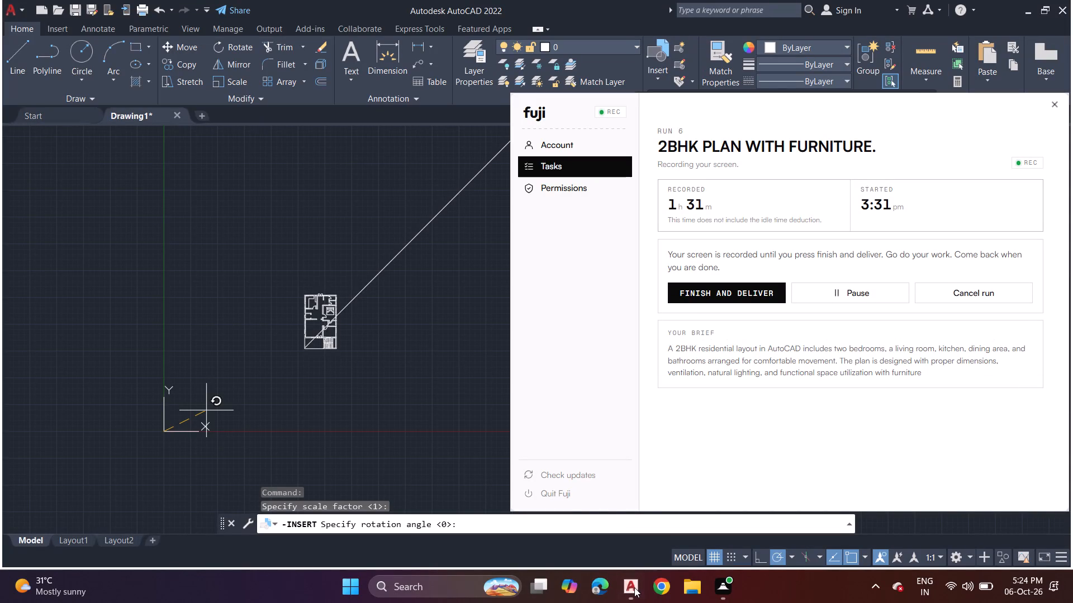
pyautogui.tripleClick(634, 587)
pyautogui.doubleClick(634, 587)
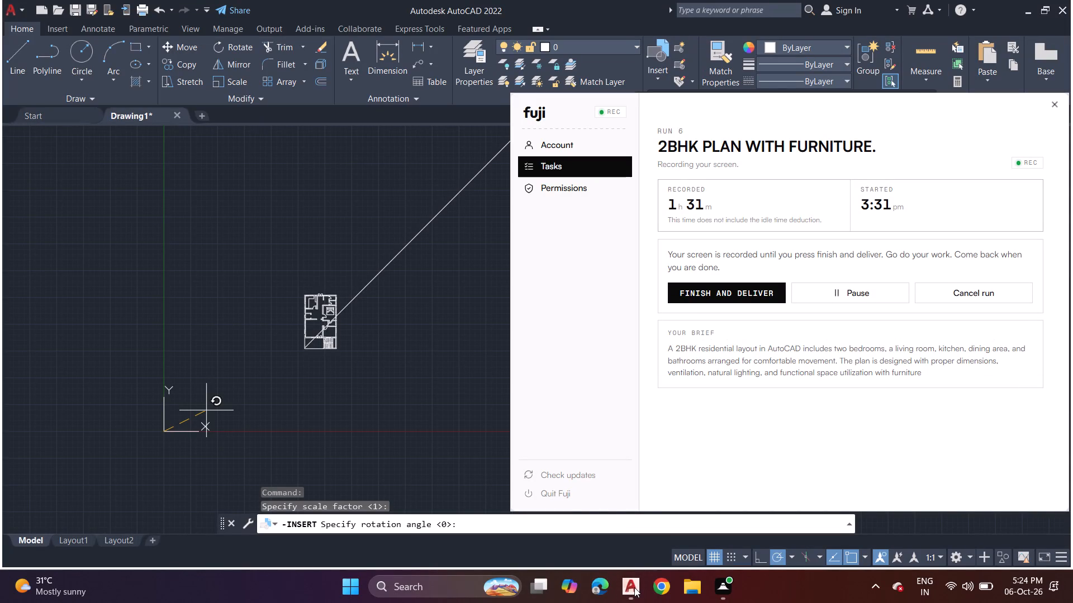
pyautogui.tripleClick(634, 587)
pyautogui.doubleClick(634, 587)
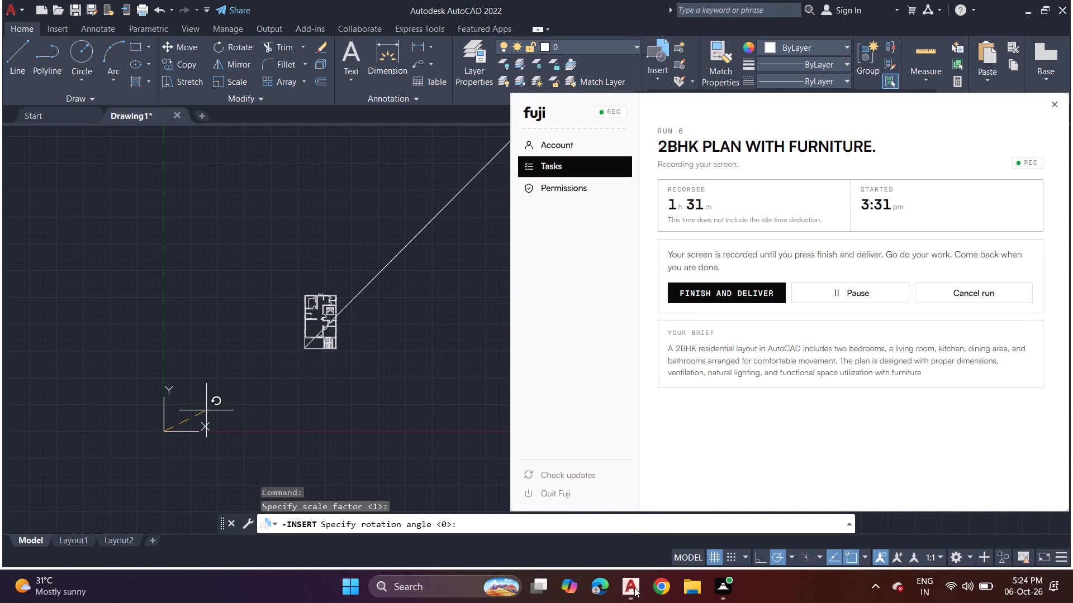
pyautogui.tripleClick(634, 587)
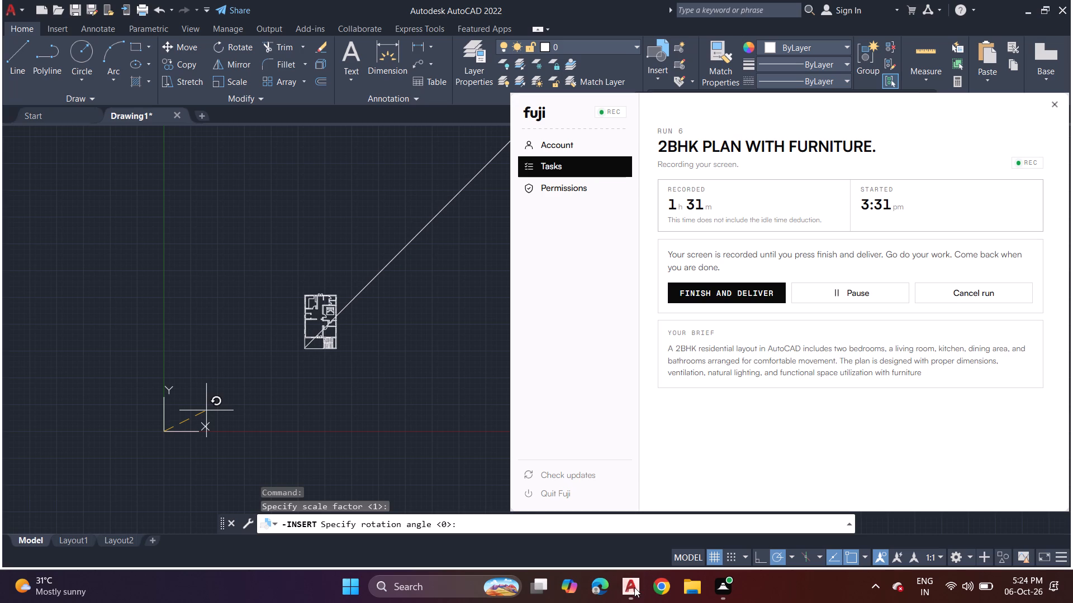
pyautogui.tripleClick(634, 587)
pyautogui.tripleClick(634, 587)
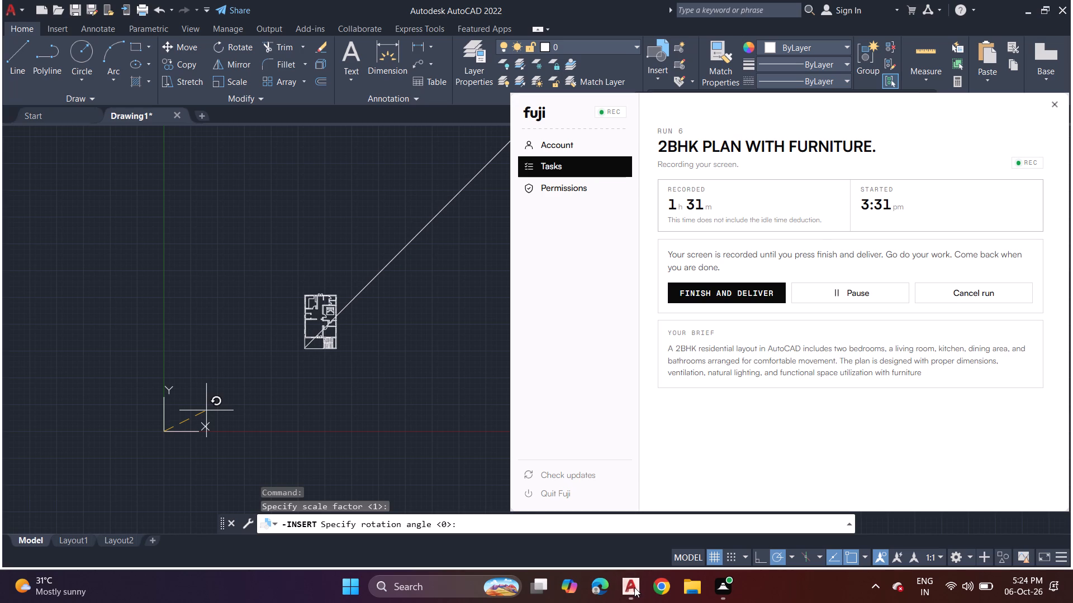
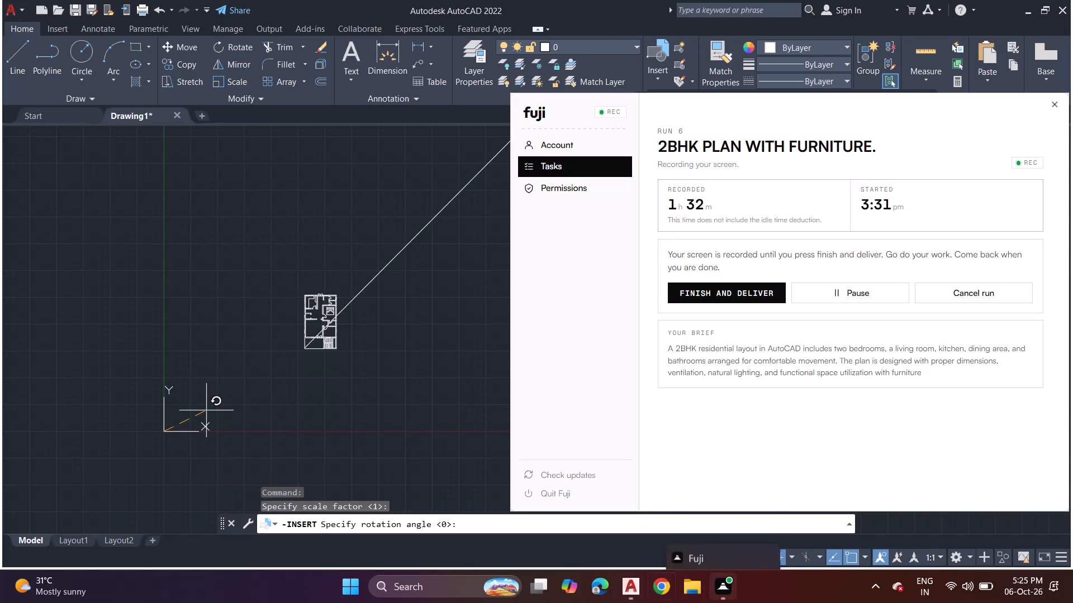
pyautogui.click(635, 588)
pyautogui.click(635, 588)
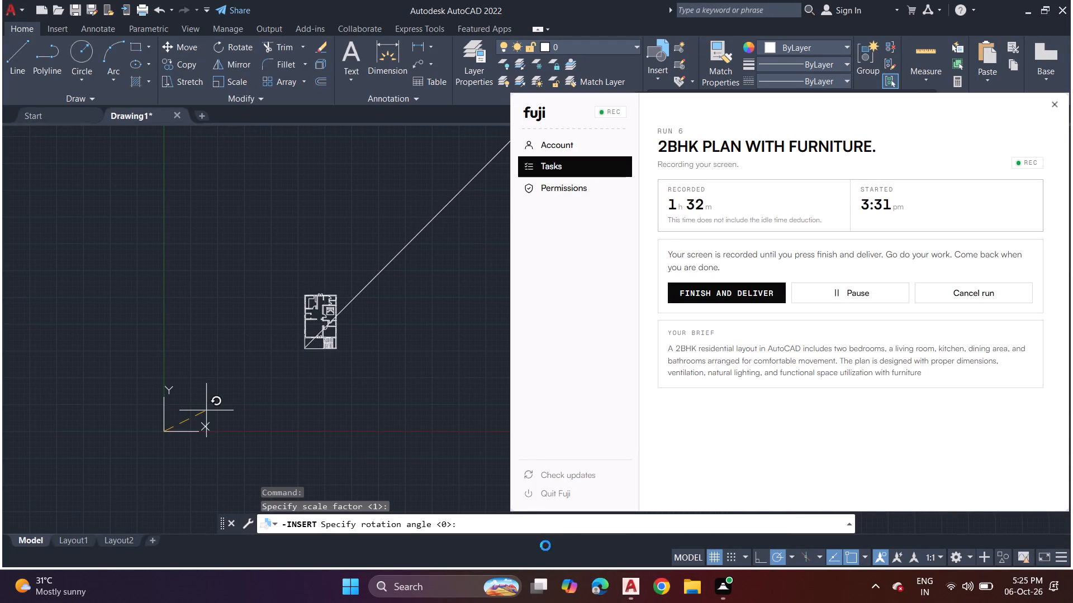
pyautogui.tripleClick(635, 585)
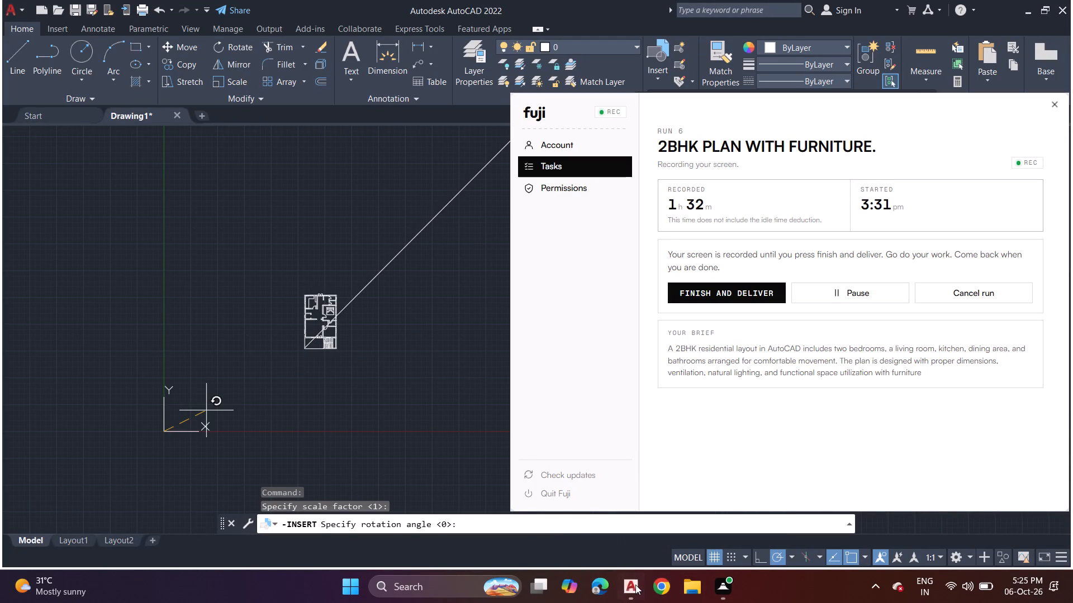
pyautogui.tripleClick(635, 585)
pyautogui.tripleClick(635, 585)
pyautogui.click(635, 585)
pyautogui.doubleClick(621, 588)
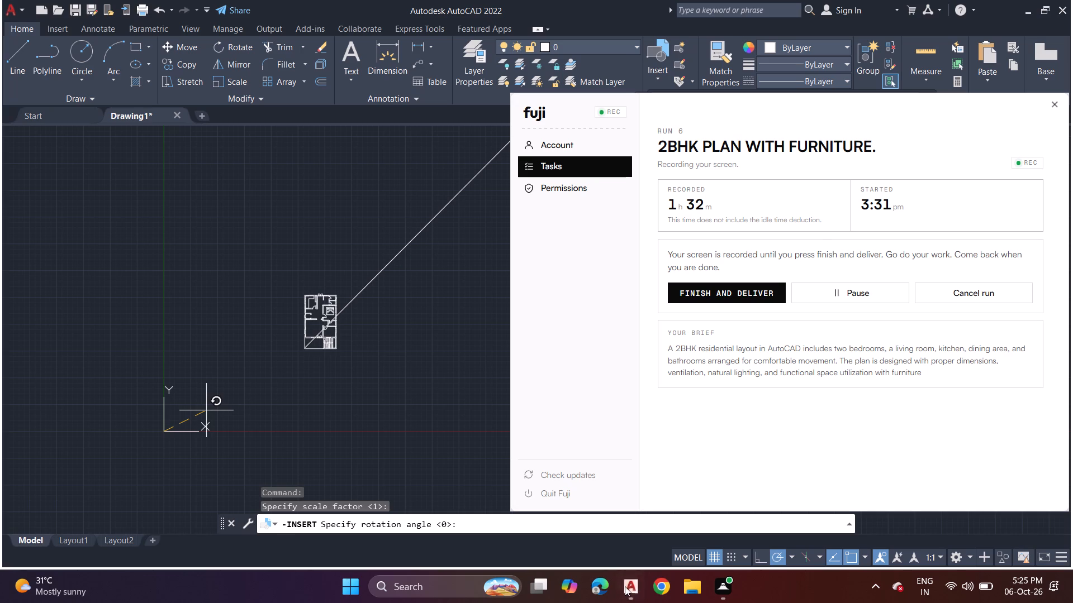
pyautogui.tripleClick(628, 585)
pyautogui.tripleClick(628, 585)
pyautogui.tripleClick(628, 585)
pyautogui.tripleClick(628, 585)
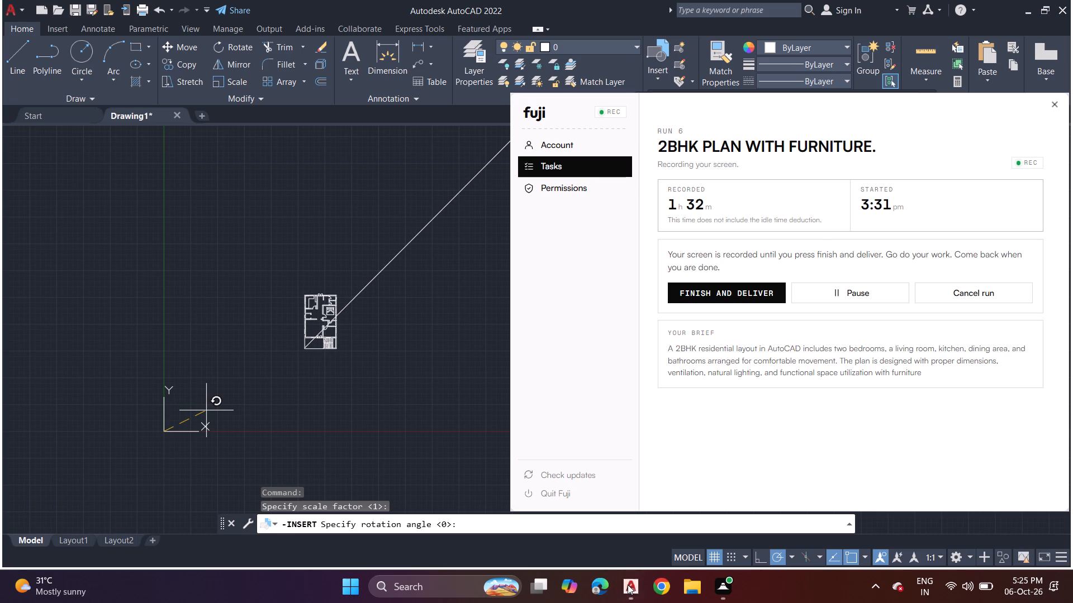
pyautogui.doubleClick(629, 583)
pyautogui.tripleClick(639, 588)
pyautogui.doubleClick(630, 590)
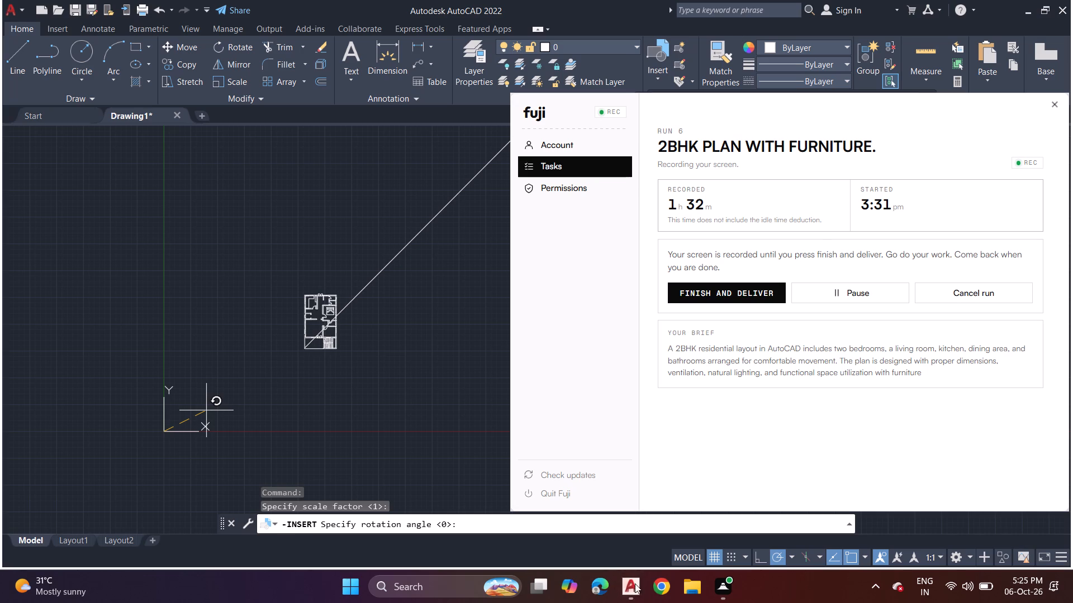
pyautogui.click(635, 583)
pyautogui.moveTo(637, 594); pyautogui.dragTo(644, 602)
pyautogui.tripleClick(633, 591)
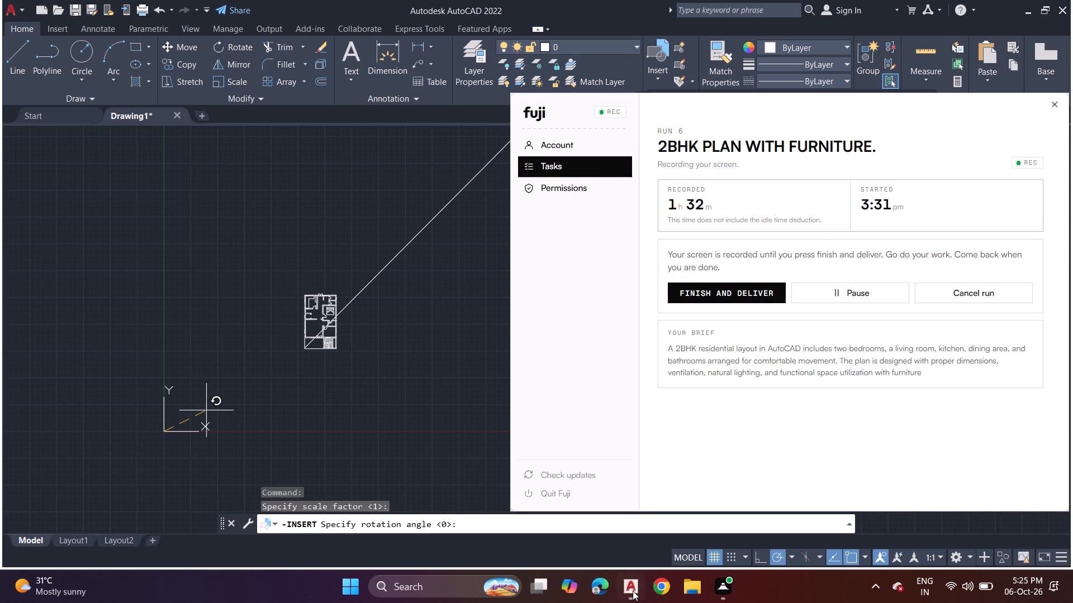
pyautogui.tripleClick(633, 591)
# Try to close the AutoCAD window that holds the 2BHK floor plan drawing.
pyautogui.click(621, 585)
pyautogui.tripleClick(694, 465)
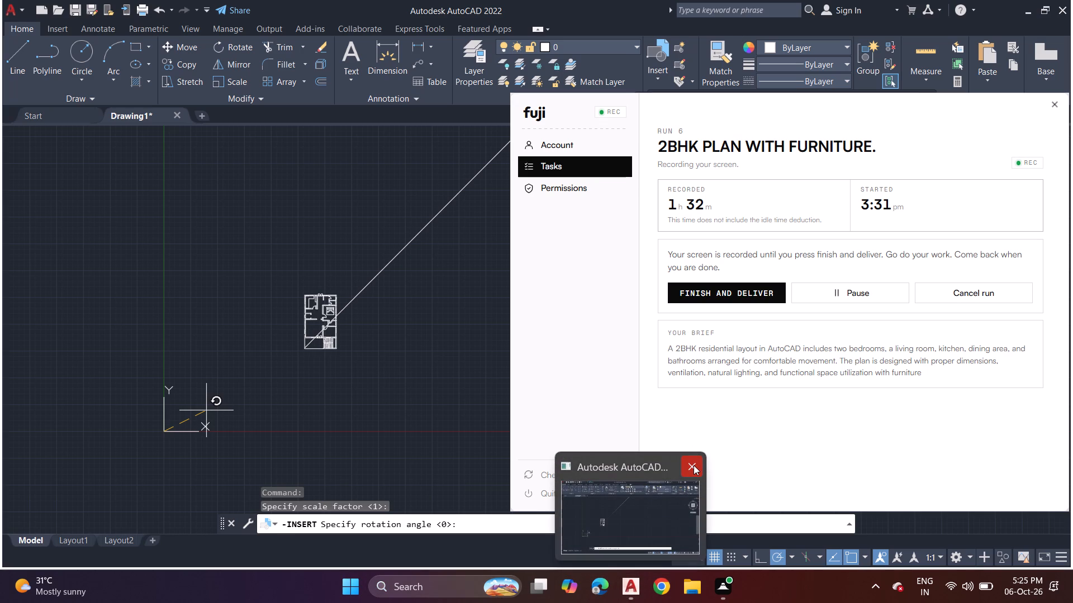
pyautogui.tripleClick(694, 465)
pyautogui.tripleClick(694, 465)
pyautogui.tripleClick(694, 465)
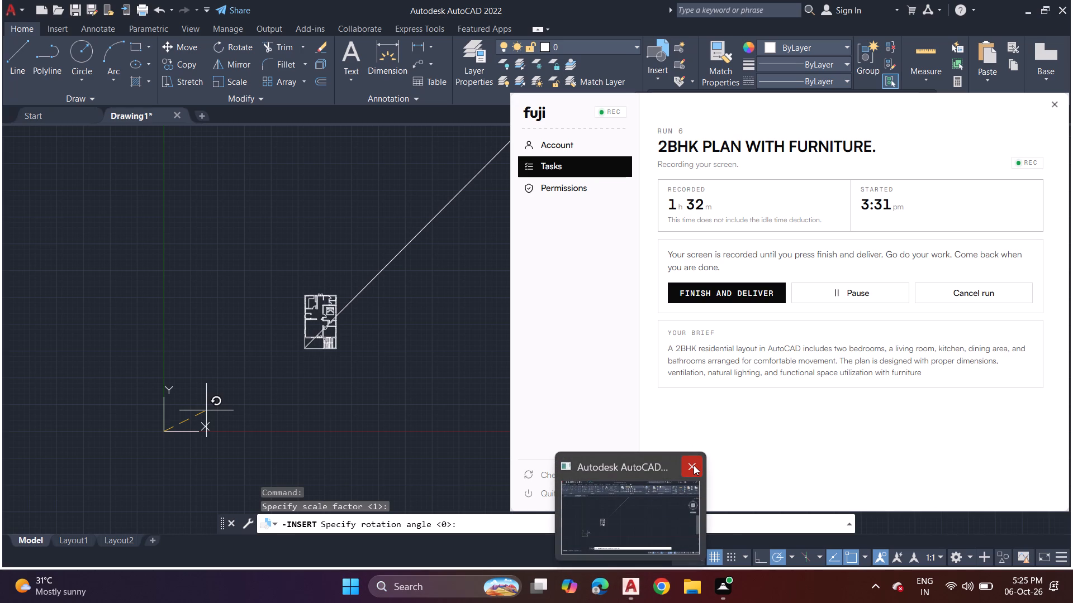
pyautogui.tripleClick(694, 465)
pyautogui.tripleClick(694, 465)
pyautogui.tripleClick(694, 465)
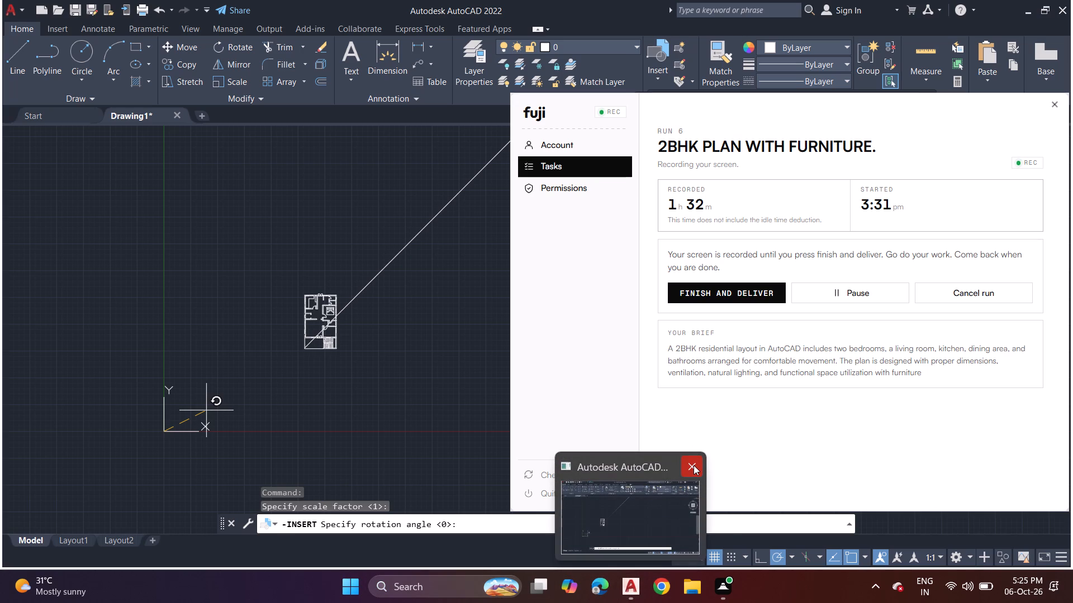
pyautogui.tripleClick(694, 465)
pyautogui.tripleClick(693, 466)
pyautogui.tripleClick(693, 466)
pyautogui.tripleClick(693, 466)
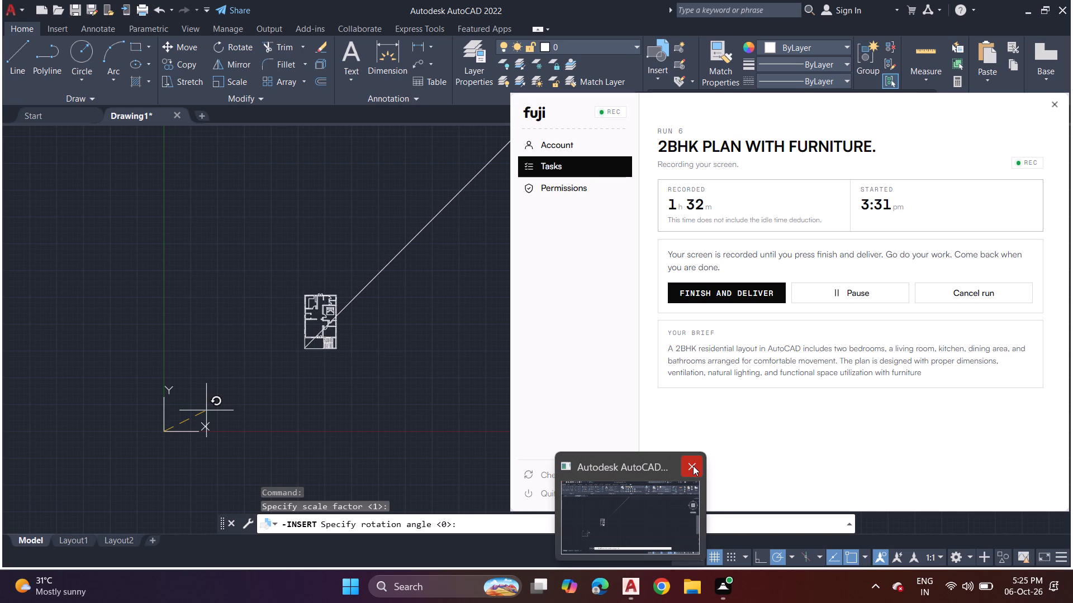
pyautogui.tripleClick(693, 466)
pyautogui.tripleClick(693, 466)
pyautogui.tripleClick(693, 466)
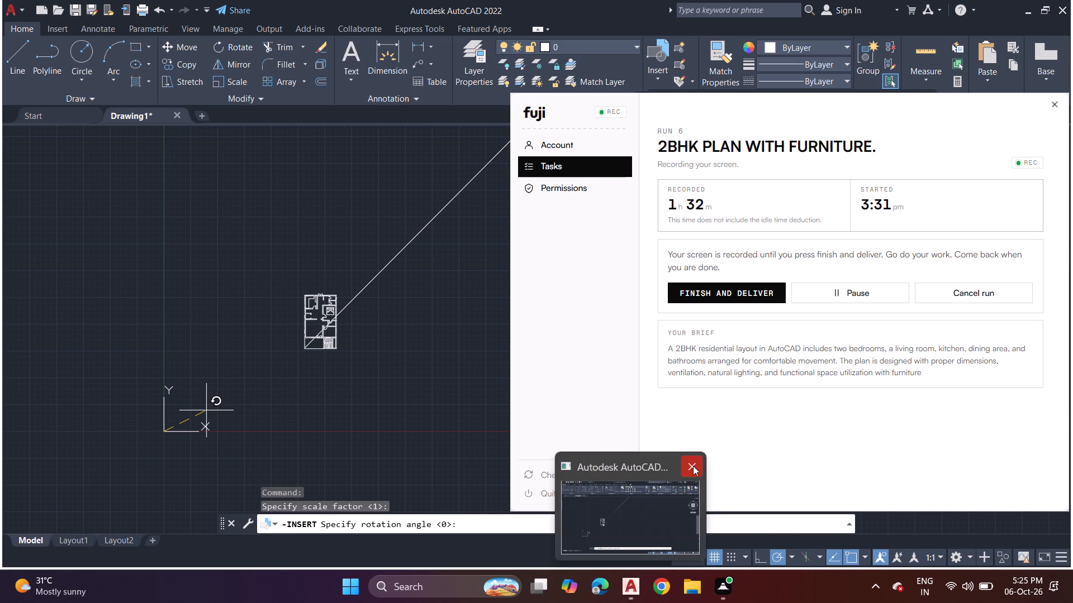
pyautogui.tripleClick(693, 466)
pyautogui.doubleClick(692, 466)
pyautogui.tripleClick(690, 461)
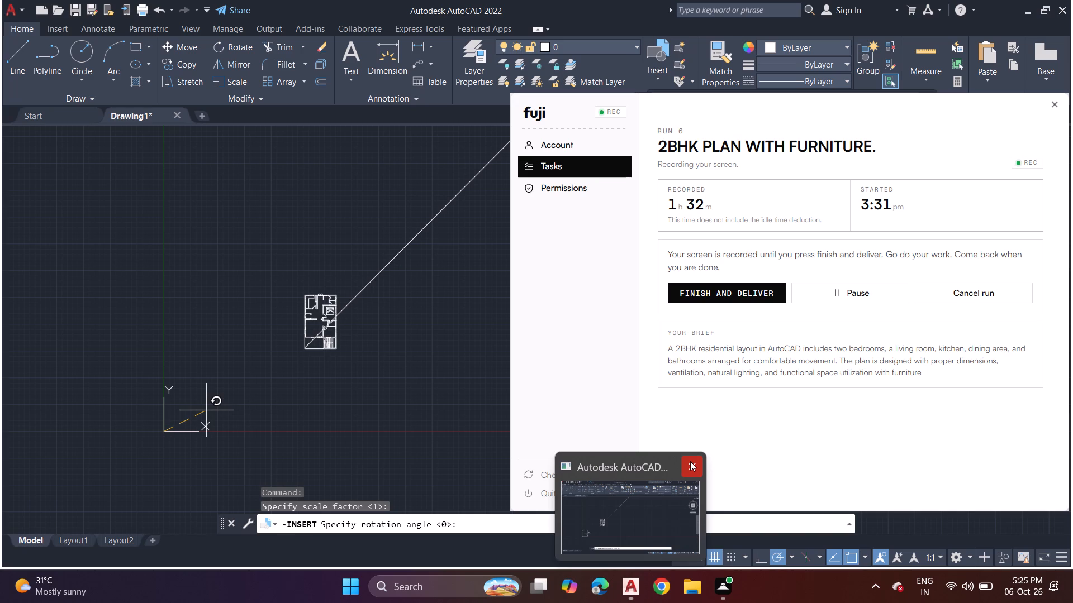
pyautogui.tripleClick(690, 461)
pyautogui.tripleClick(690, 461)
pyautogui.tripleClick(690, 461)
pyautogui.tripleClick(690, 461)
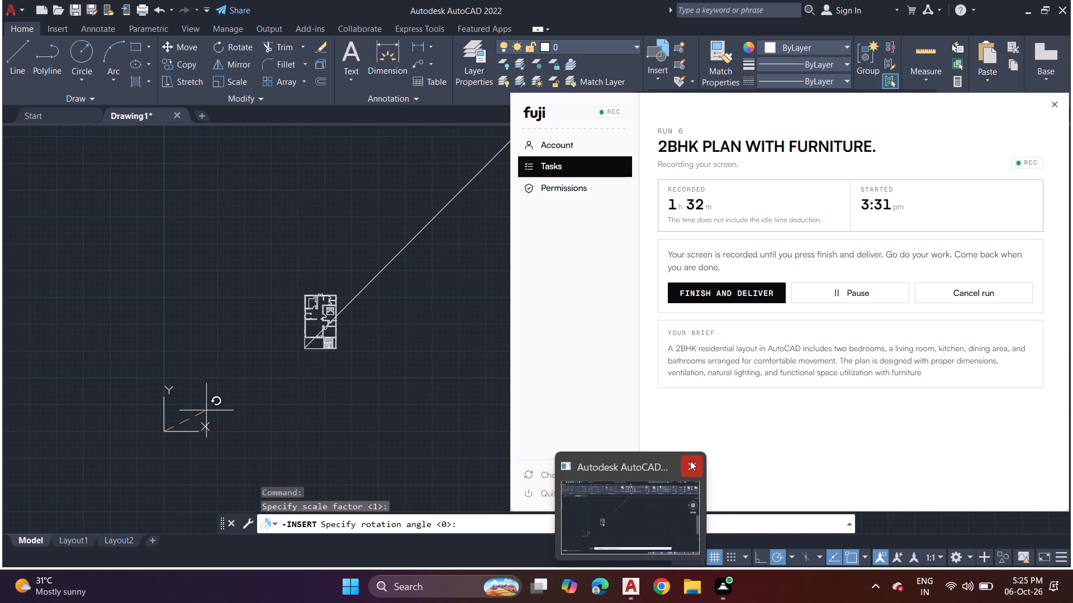
pyautogui.tripleClick(689, 460)
pyautogui.click(689, 461)
pyautogui.tripleClick(694, 463)
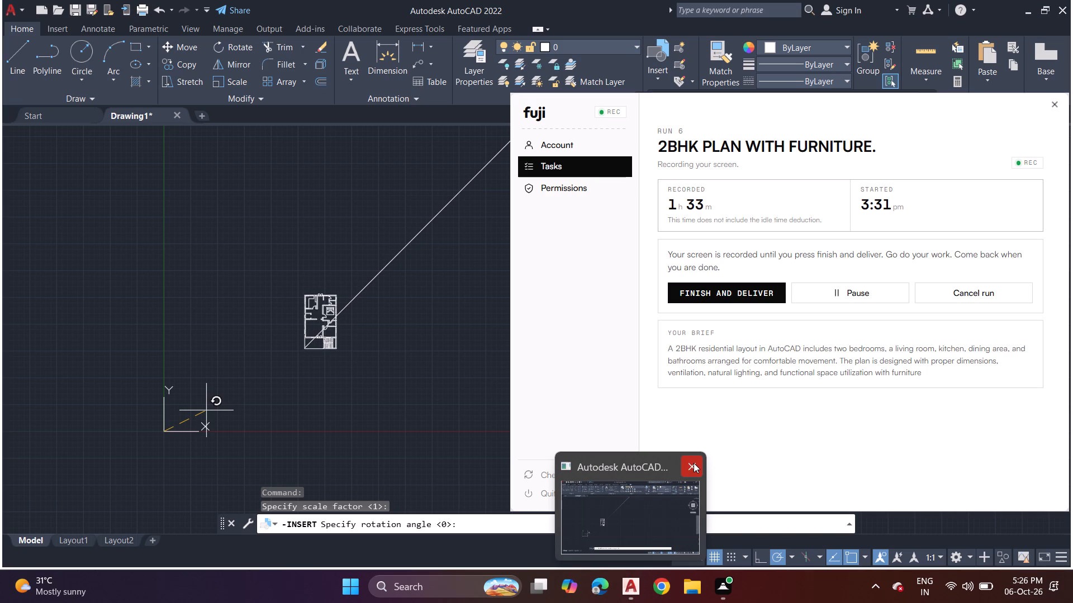
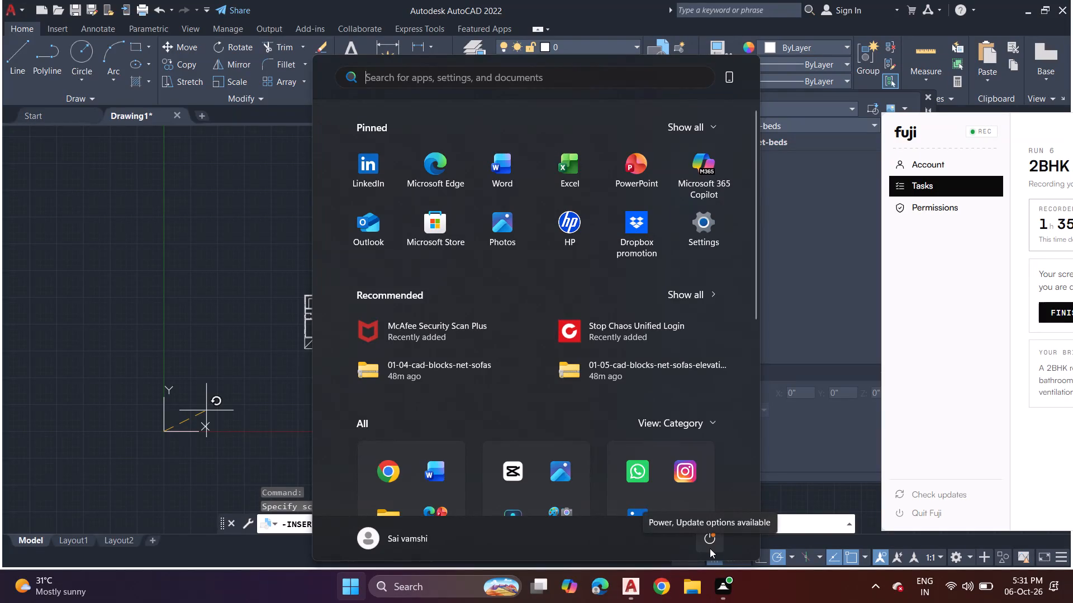
# Put the PC to sleep from the Windows power options, leaving the open apps running.
pyautogui.click(710, 548)
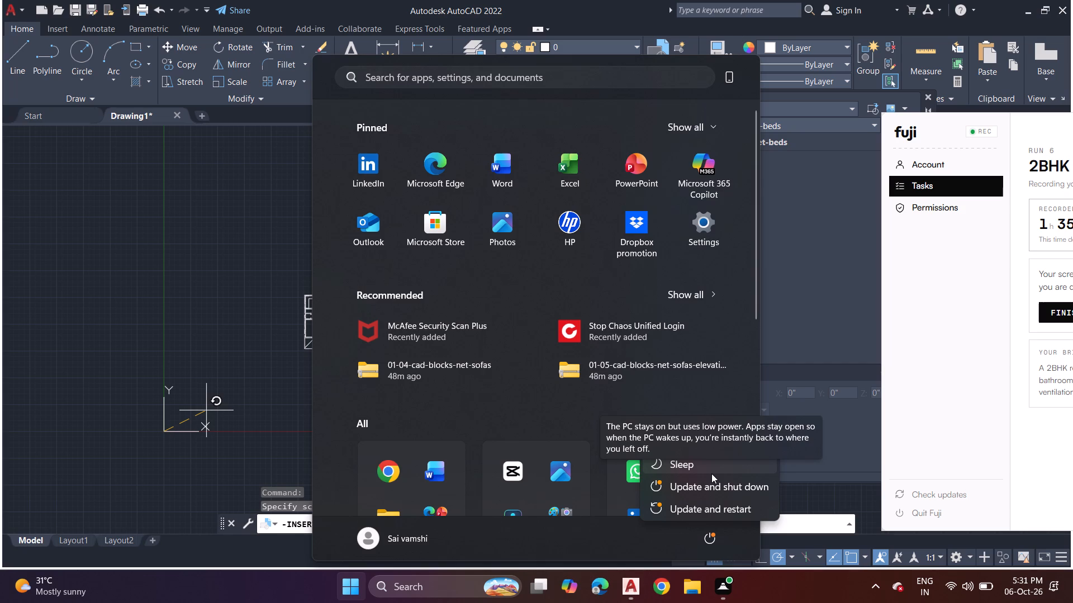
pyautogui.click(711, 473)
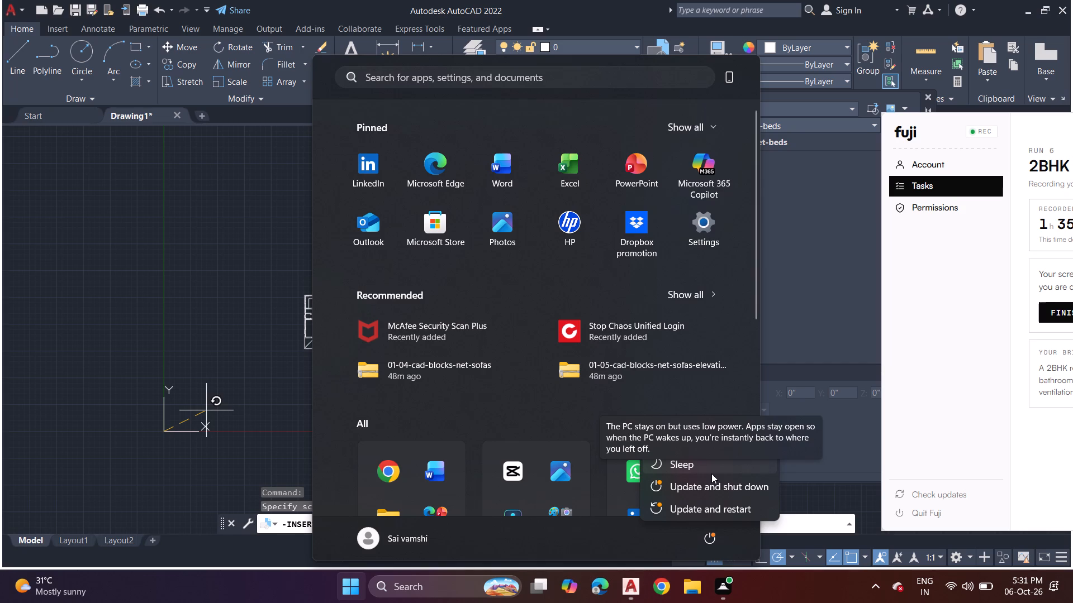
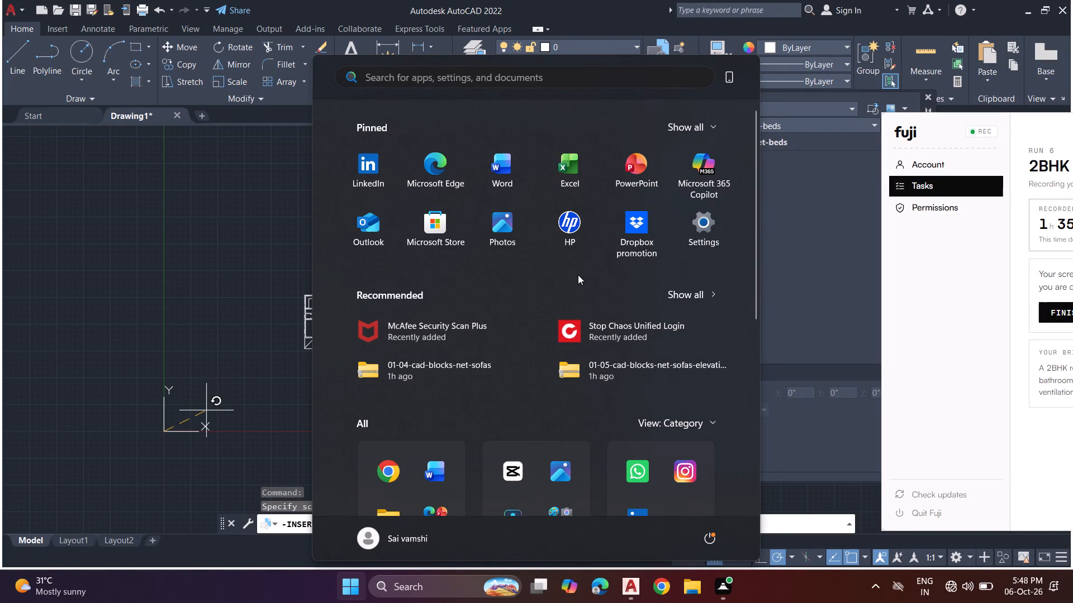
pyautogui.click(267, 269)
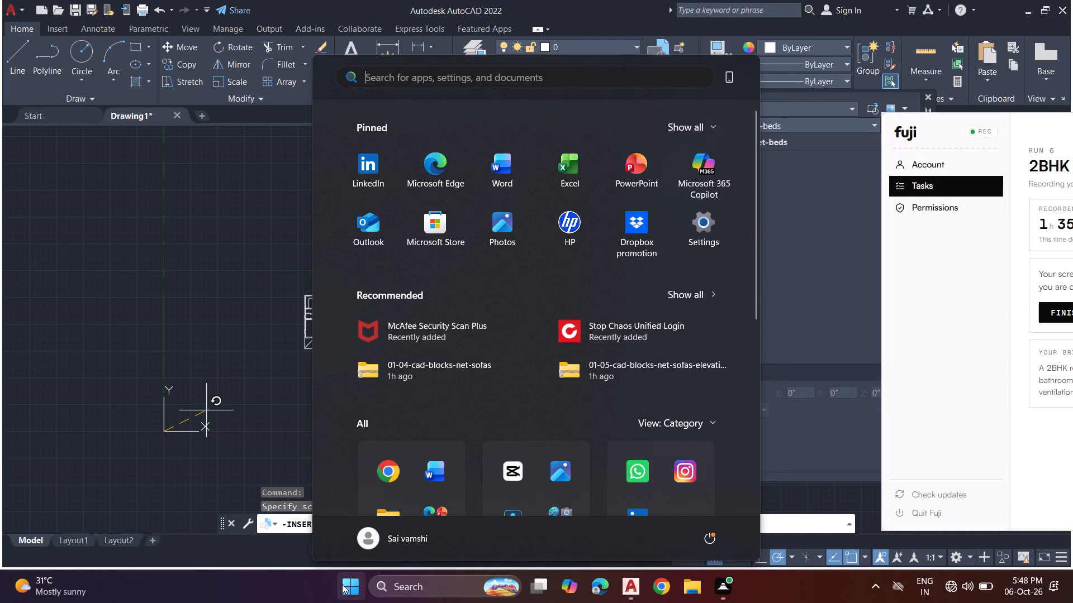
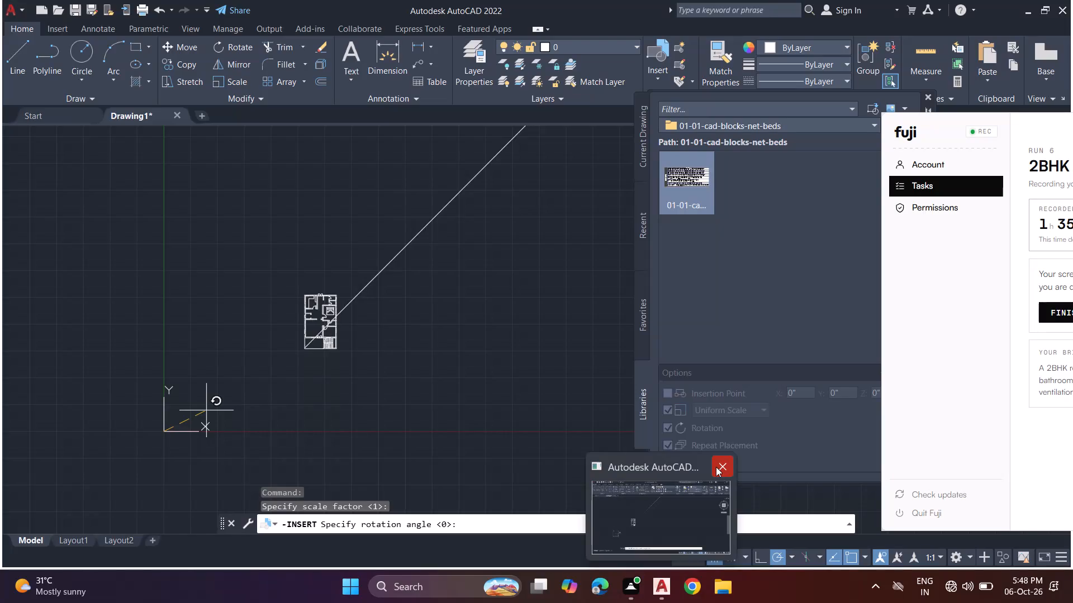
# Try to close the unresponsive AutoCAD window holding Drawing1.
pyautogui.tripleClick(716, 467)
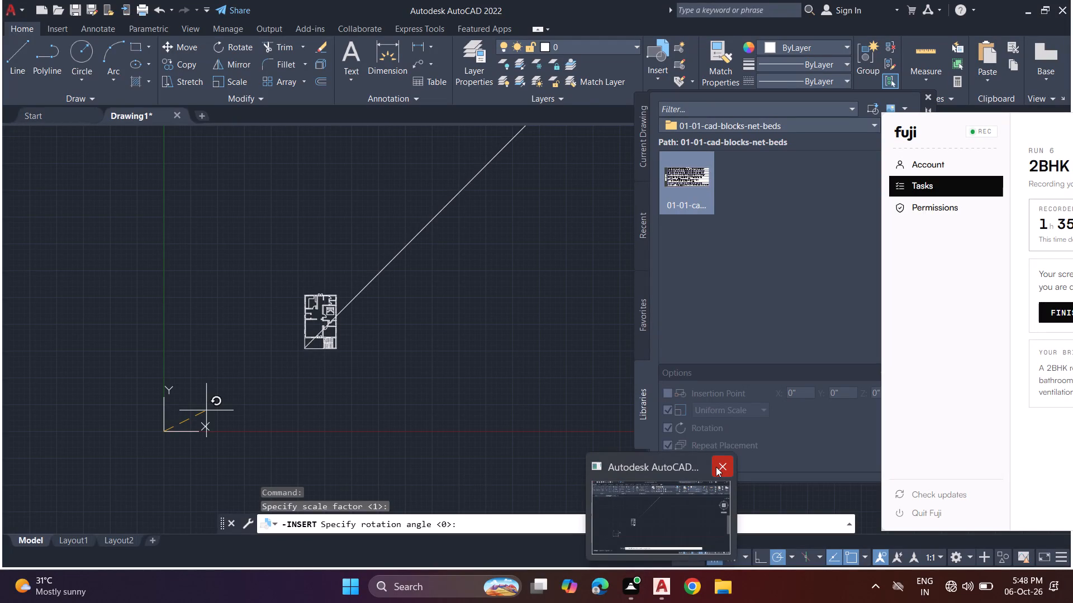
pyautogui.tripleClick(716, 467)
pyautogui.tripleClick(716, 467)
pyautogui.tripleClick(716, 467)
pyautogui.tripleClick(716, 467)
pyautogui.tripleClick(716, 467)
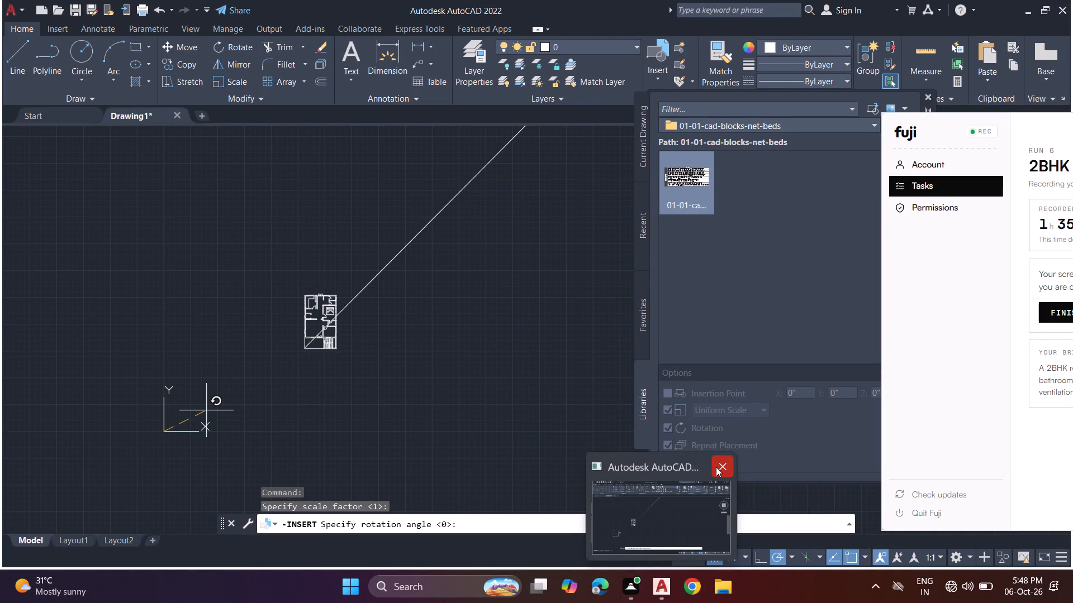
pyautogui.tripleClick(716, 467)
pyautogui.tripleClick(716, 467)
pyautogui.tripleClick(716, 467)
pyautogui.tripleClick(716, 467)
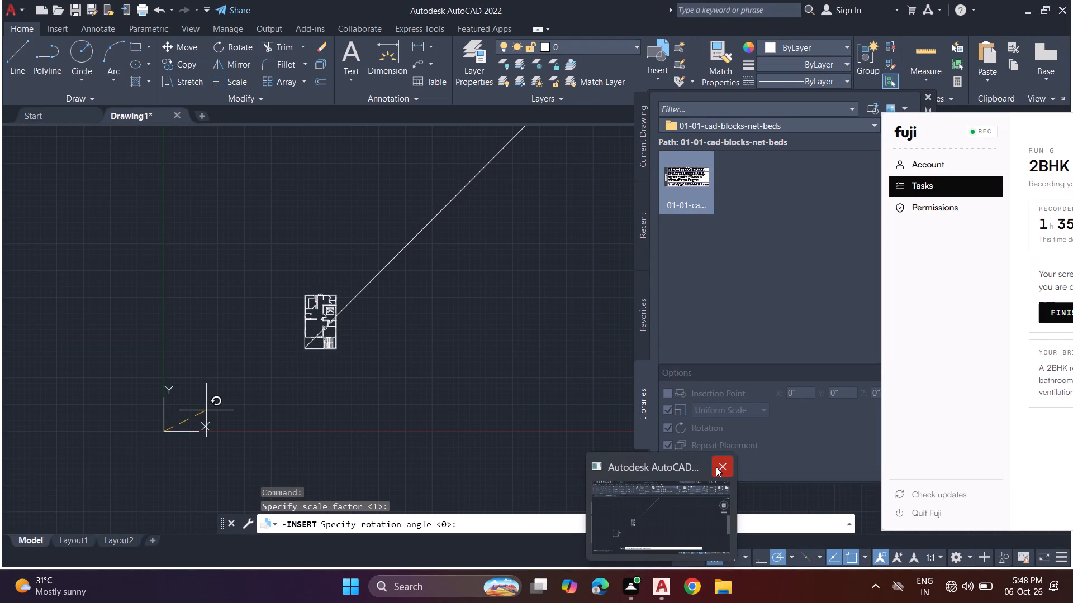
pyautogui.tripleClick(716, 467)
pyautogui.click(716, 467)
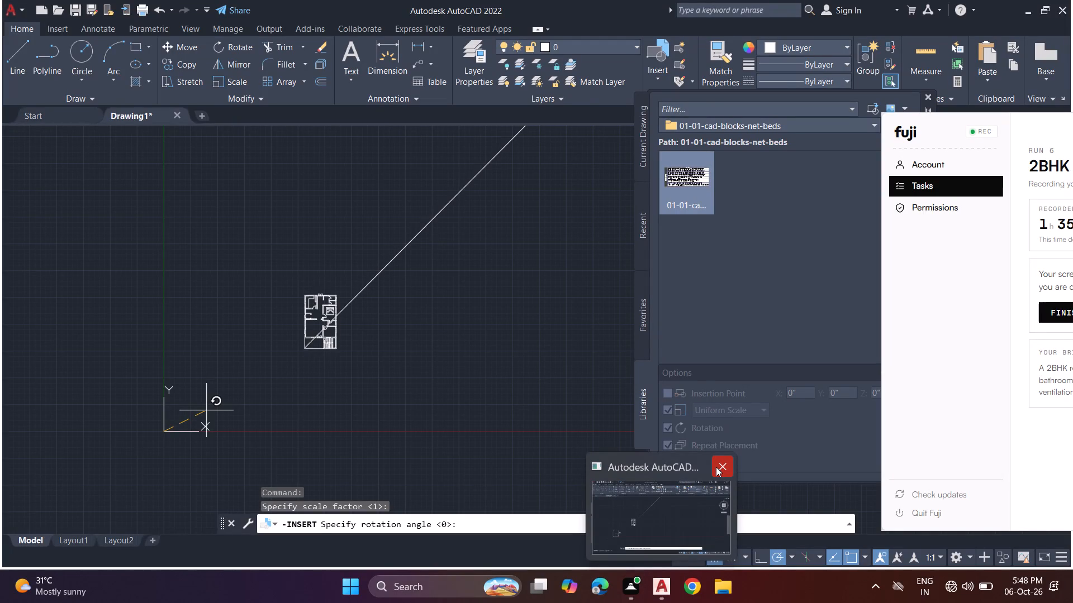
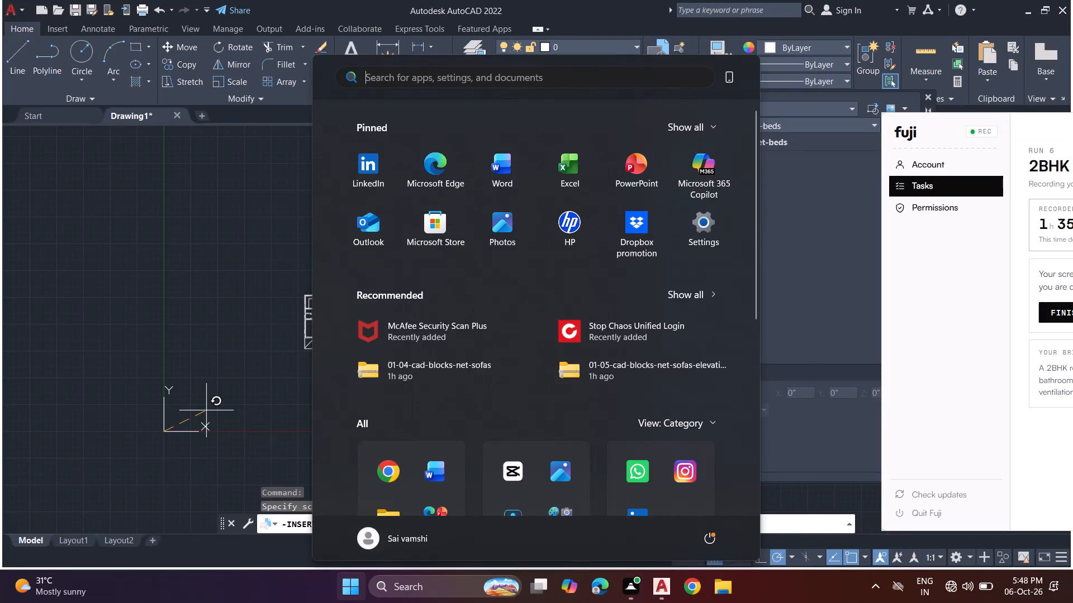
# Search Windows for "autocad" and launch the AutoCAD.exe app.
pyautogui.write('au')
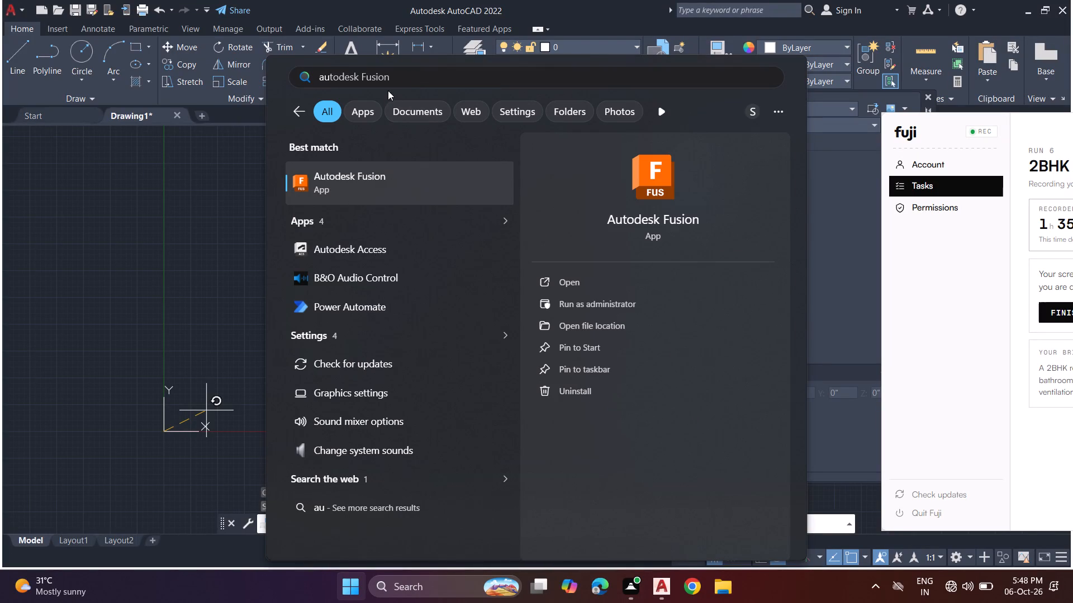
pyautogui.write('to')
pyautogui.write('cad')
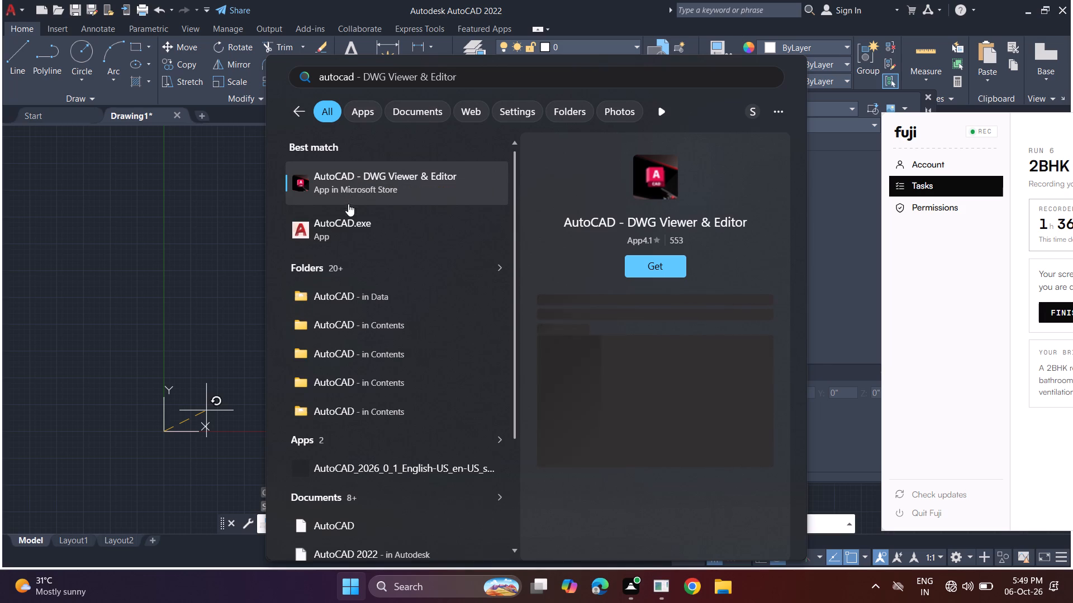
pyautogui.click(348, 228)
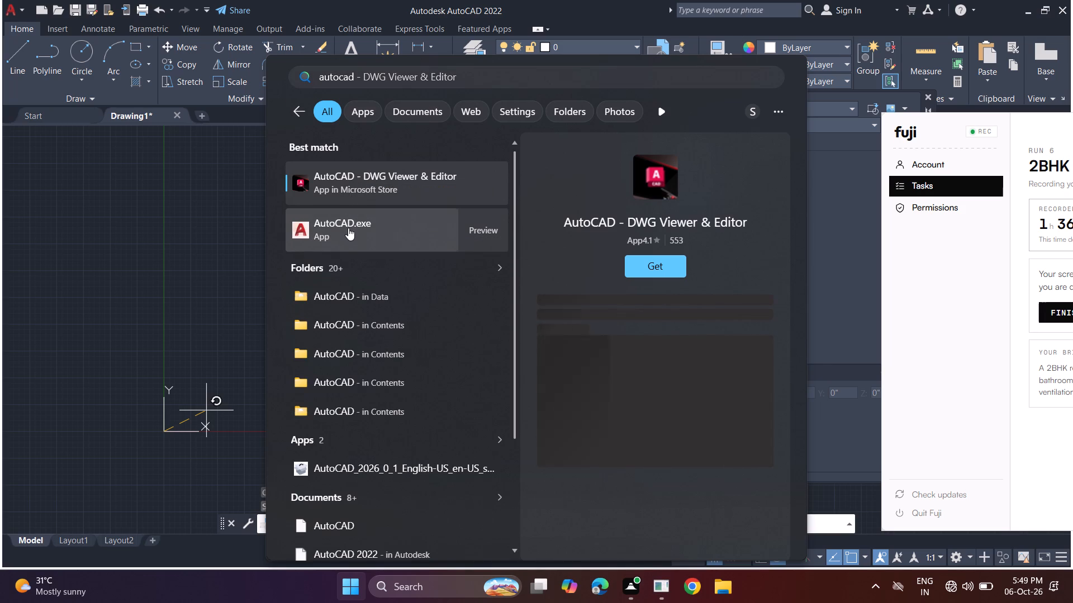
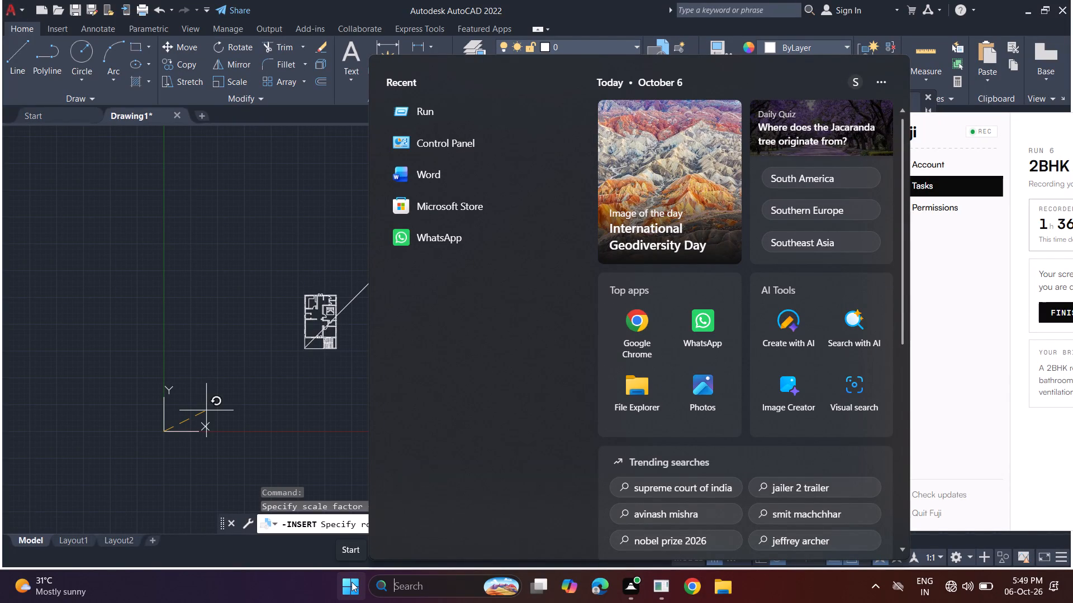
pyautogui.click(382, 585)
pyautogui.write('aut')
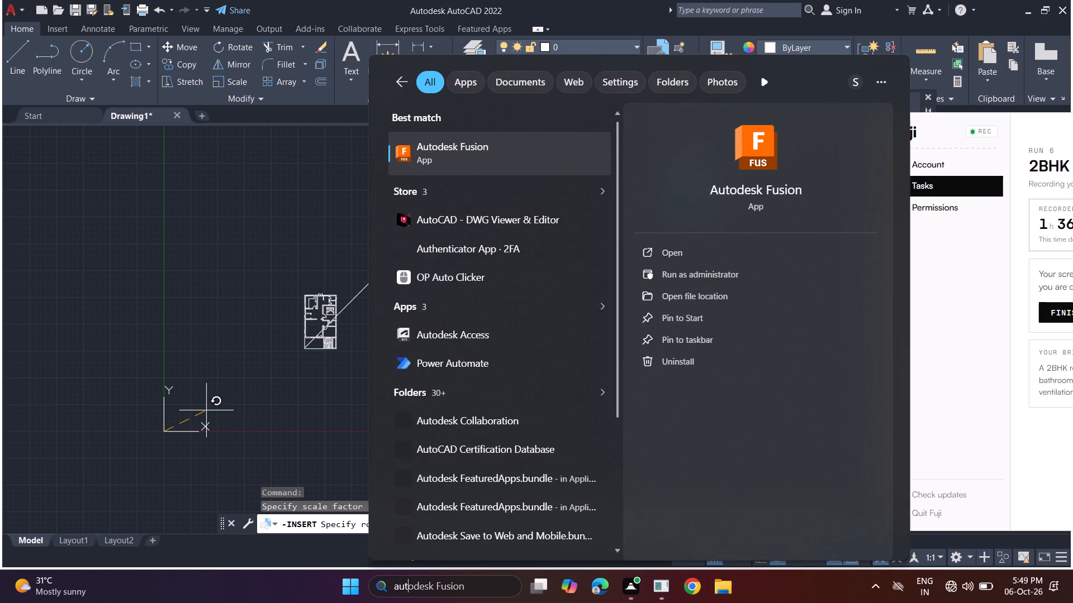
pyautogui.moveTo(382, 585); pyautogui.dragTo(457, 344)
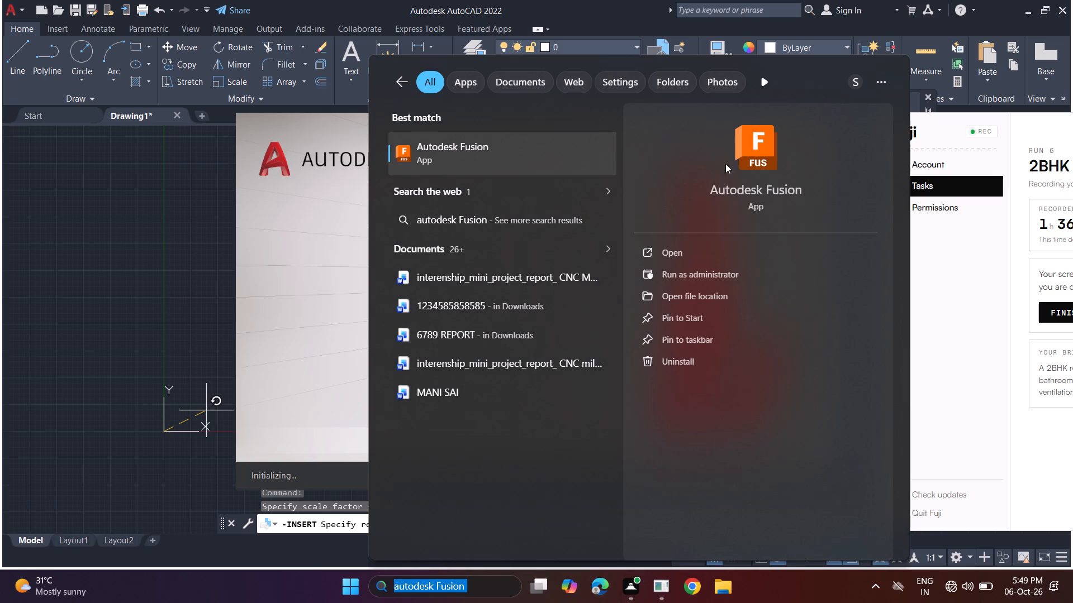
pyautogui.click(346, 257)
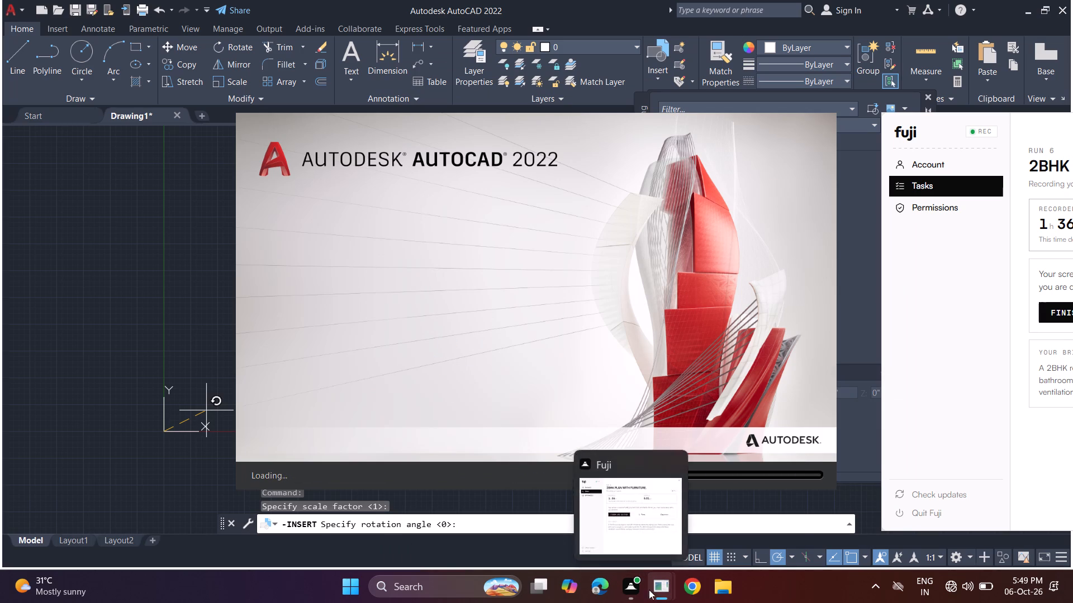
# Try to close the unresponsive AutoCAD Drawing1 window while the new AutoCAD 2022 instance is loading.
pyautogui.click(654, 468)
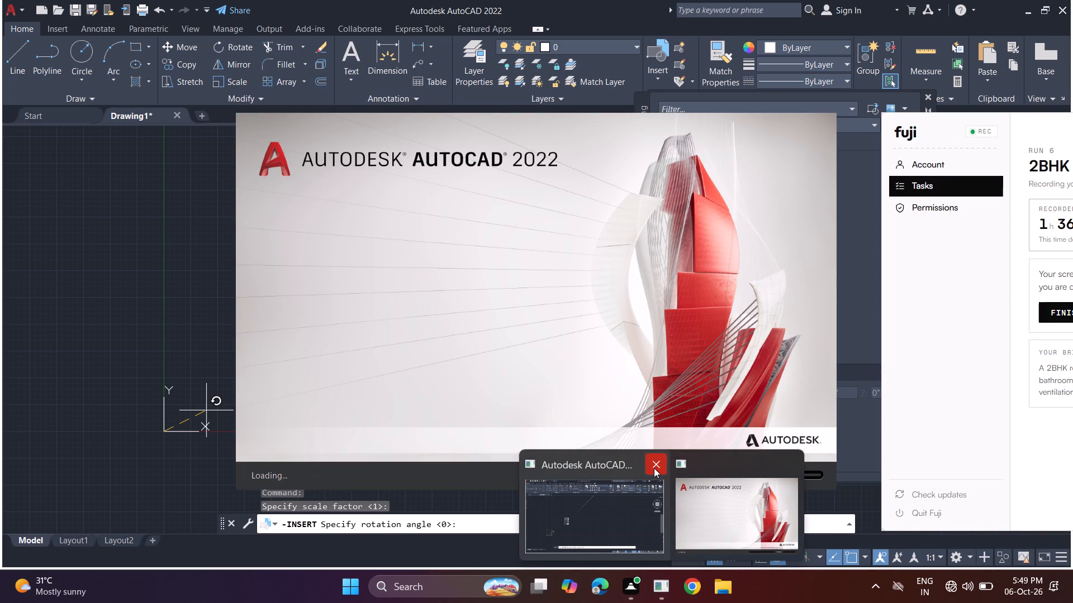
pyautogui.click(654, 468)
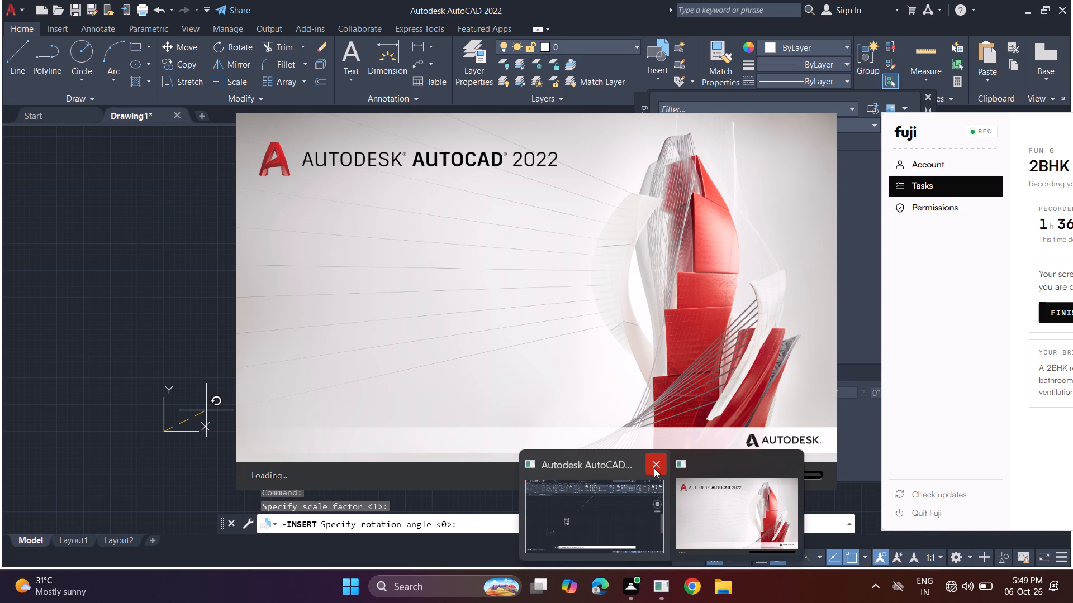
pyautogui.click(654, 468)
pyautogui.tripleClick(654, 468)
pyautogui.tripleClick(654, 468)
pyautogui.tripleClick(654, 468)
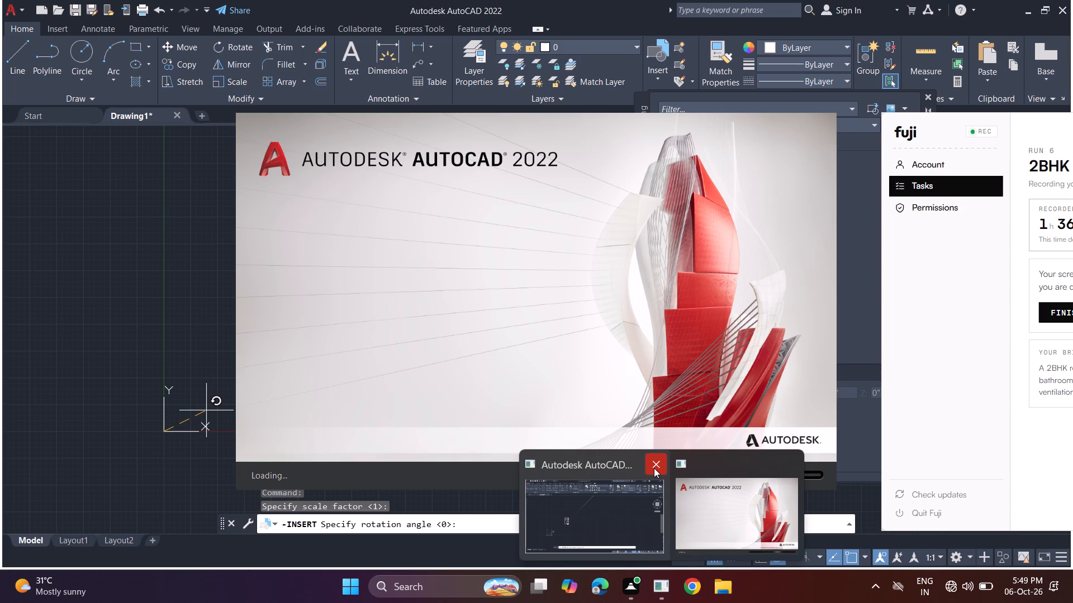
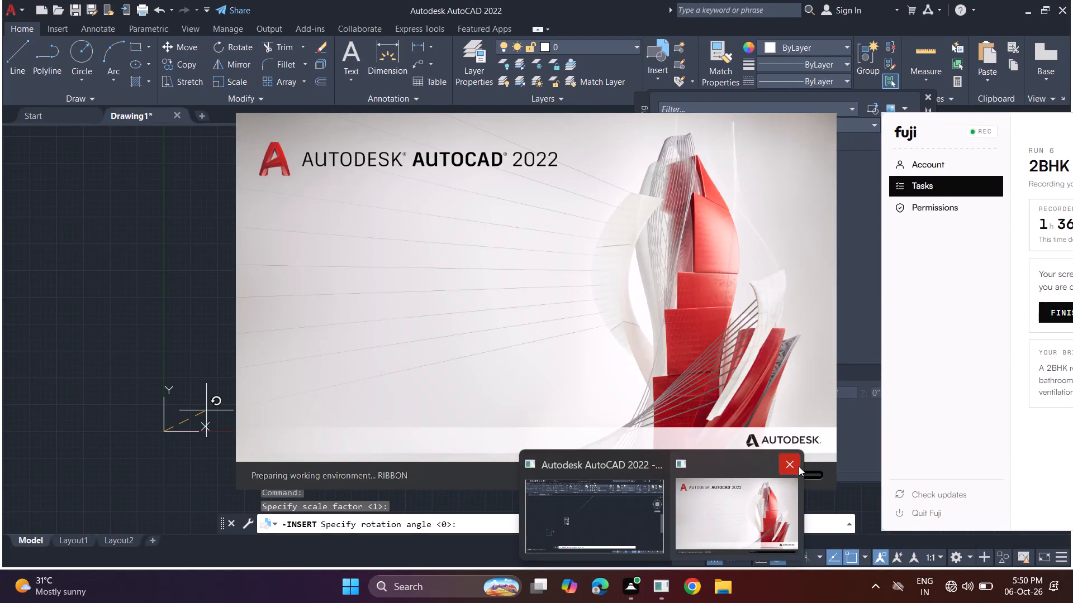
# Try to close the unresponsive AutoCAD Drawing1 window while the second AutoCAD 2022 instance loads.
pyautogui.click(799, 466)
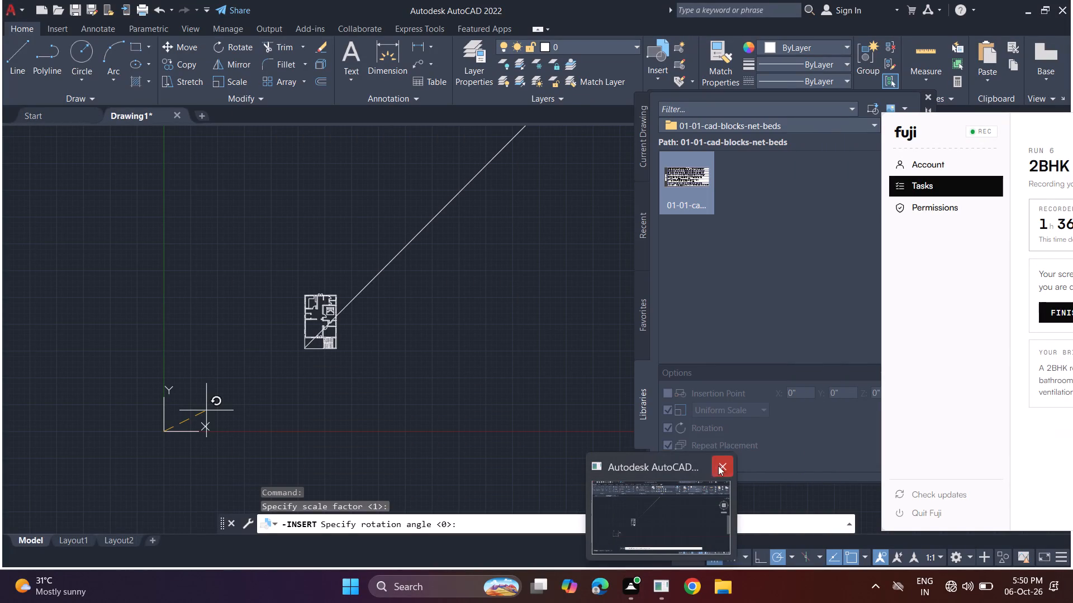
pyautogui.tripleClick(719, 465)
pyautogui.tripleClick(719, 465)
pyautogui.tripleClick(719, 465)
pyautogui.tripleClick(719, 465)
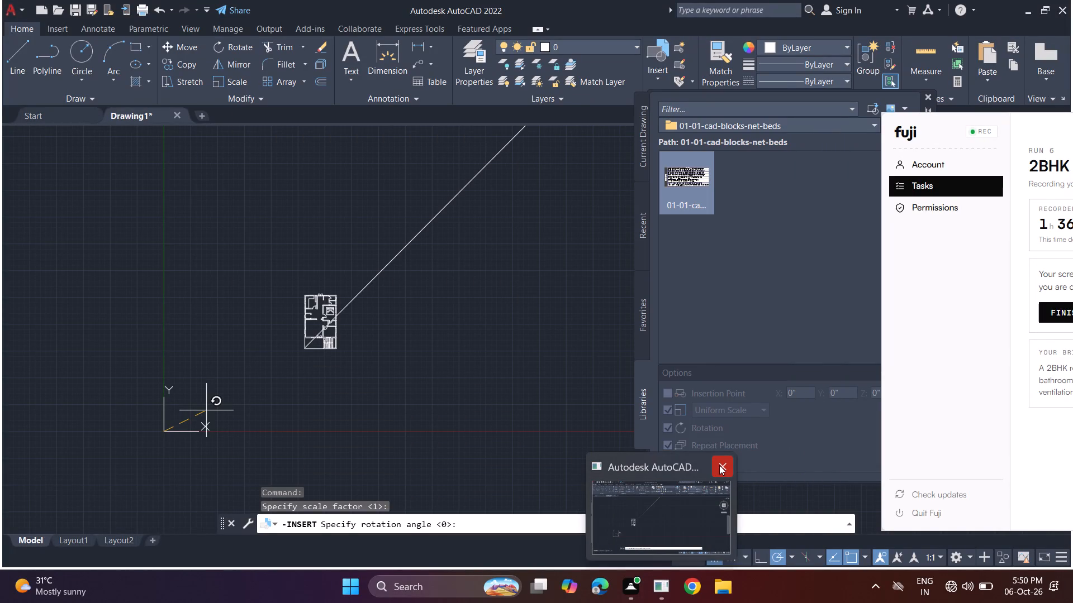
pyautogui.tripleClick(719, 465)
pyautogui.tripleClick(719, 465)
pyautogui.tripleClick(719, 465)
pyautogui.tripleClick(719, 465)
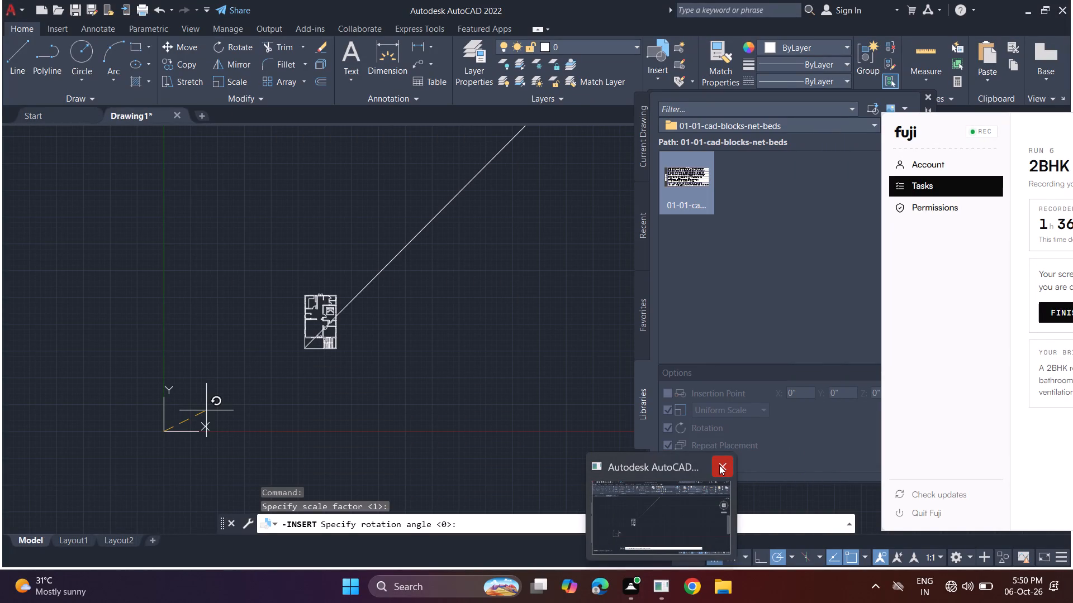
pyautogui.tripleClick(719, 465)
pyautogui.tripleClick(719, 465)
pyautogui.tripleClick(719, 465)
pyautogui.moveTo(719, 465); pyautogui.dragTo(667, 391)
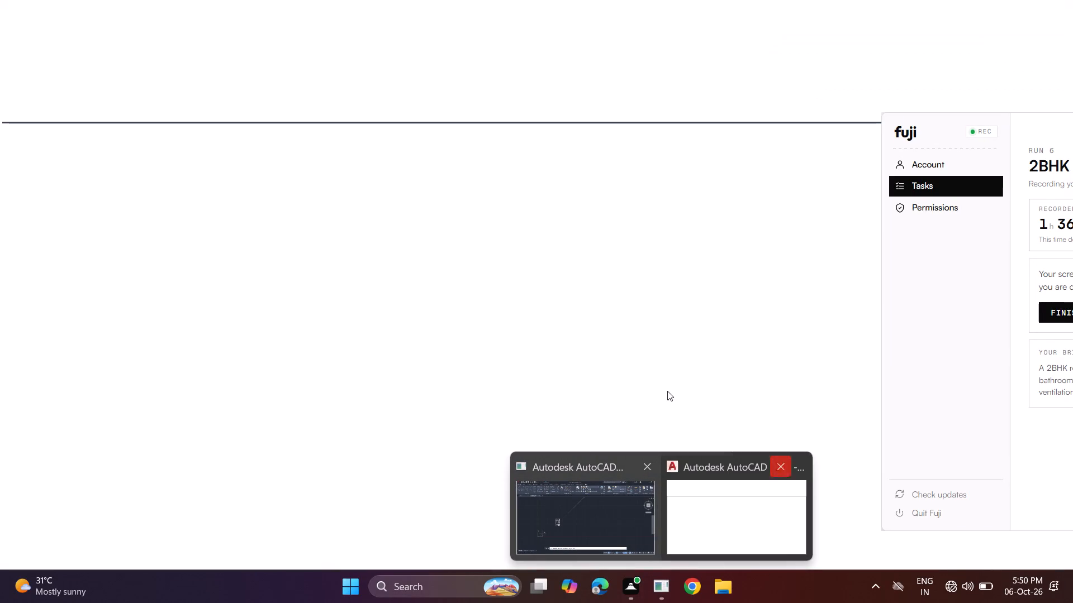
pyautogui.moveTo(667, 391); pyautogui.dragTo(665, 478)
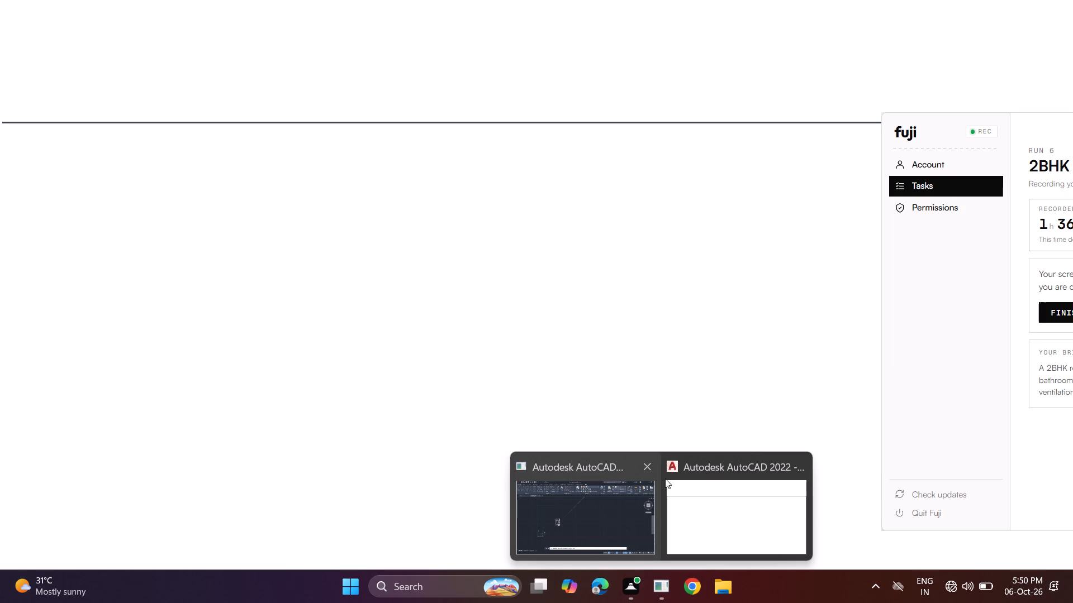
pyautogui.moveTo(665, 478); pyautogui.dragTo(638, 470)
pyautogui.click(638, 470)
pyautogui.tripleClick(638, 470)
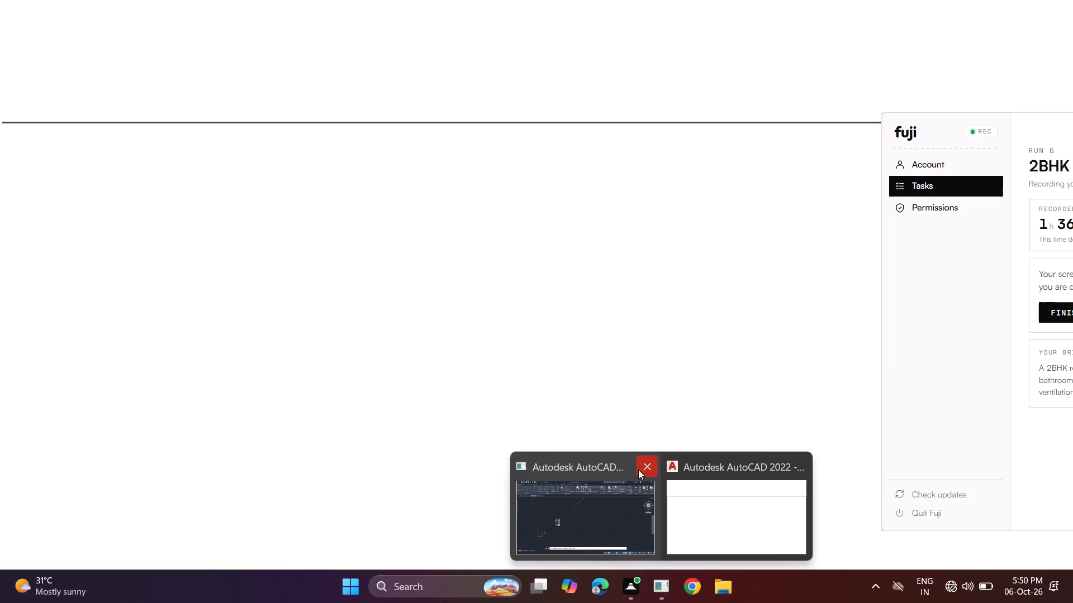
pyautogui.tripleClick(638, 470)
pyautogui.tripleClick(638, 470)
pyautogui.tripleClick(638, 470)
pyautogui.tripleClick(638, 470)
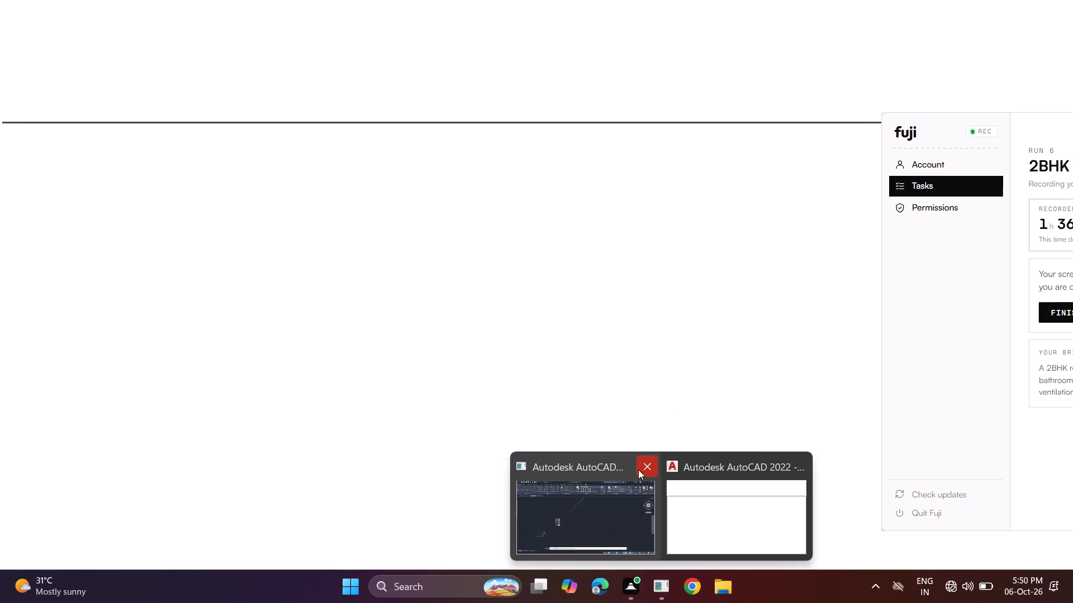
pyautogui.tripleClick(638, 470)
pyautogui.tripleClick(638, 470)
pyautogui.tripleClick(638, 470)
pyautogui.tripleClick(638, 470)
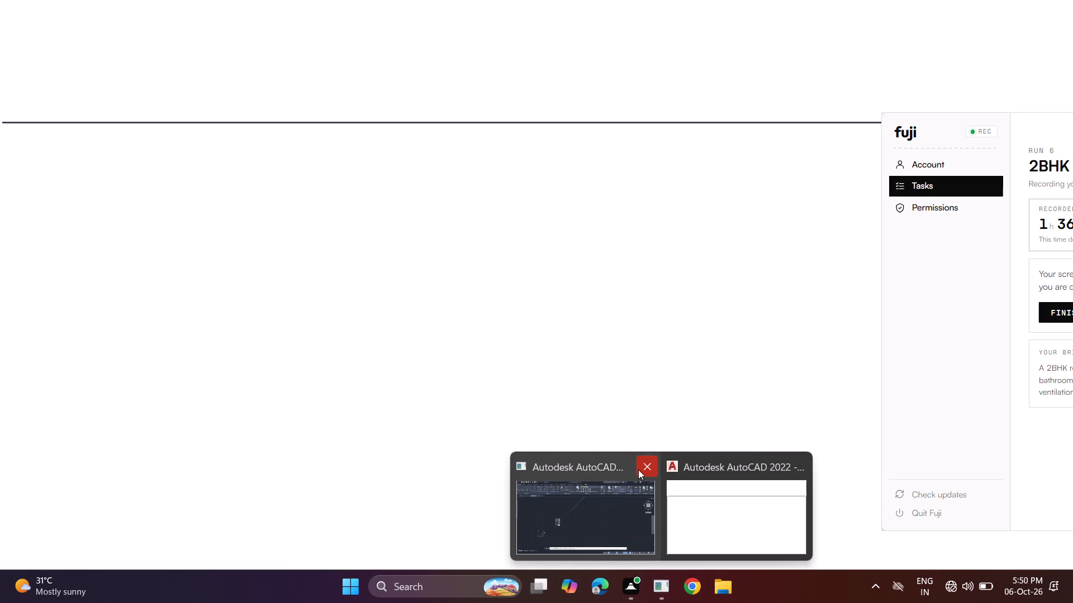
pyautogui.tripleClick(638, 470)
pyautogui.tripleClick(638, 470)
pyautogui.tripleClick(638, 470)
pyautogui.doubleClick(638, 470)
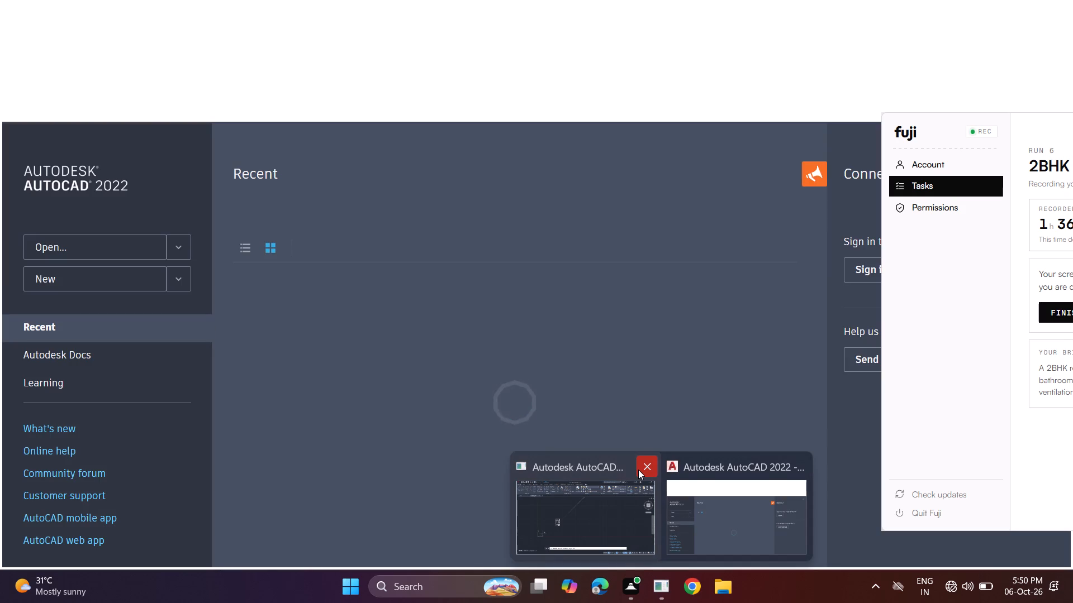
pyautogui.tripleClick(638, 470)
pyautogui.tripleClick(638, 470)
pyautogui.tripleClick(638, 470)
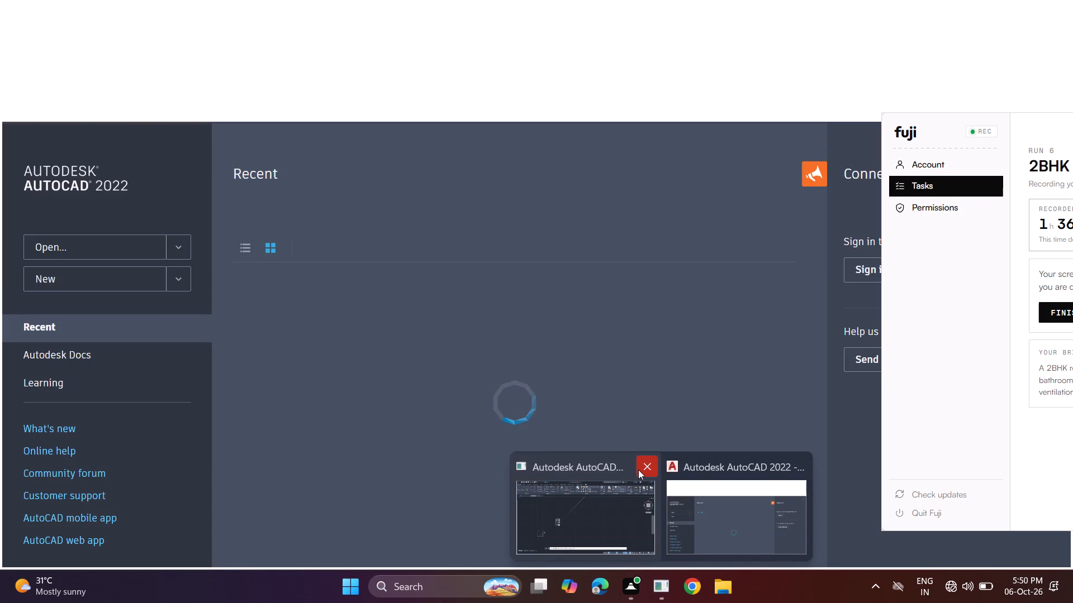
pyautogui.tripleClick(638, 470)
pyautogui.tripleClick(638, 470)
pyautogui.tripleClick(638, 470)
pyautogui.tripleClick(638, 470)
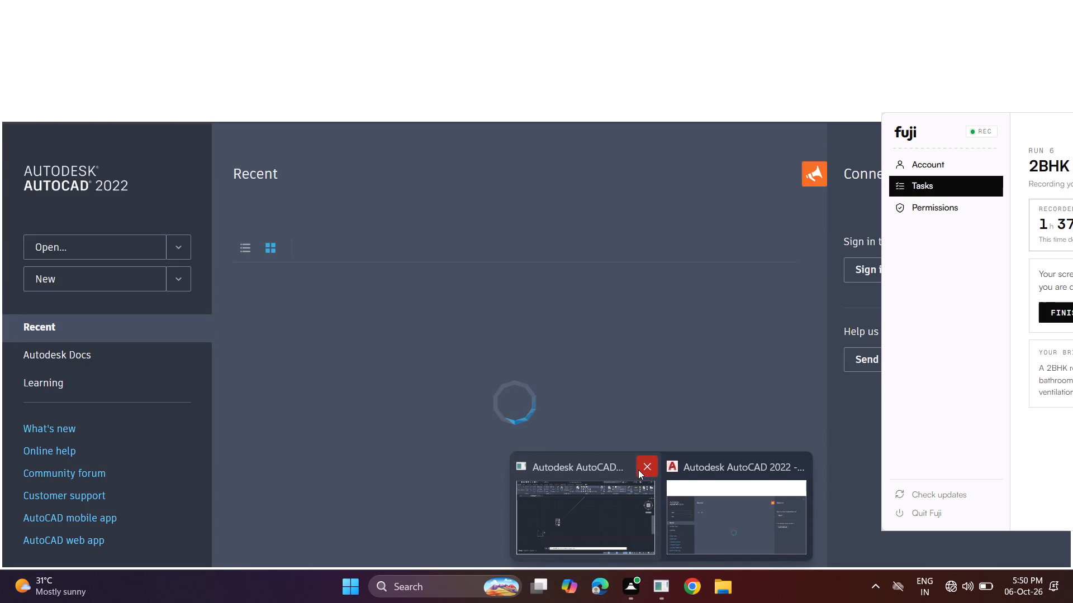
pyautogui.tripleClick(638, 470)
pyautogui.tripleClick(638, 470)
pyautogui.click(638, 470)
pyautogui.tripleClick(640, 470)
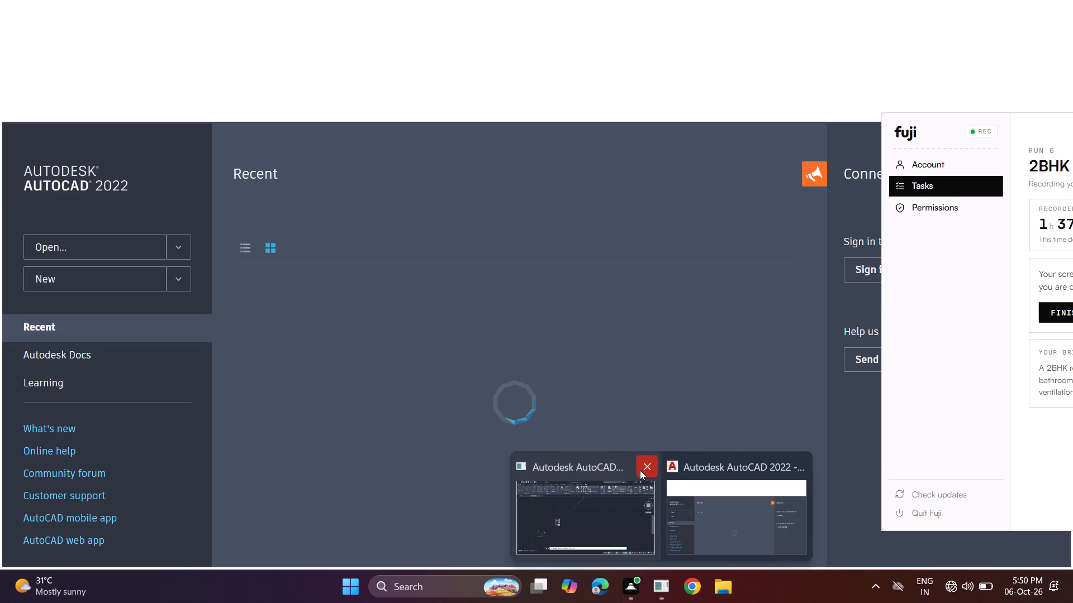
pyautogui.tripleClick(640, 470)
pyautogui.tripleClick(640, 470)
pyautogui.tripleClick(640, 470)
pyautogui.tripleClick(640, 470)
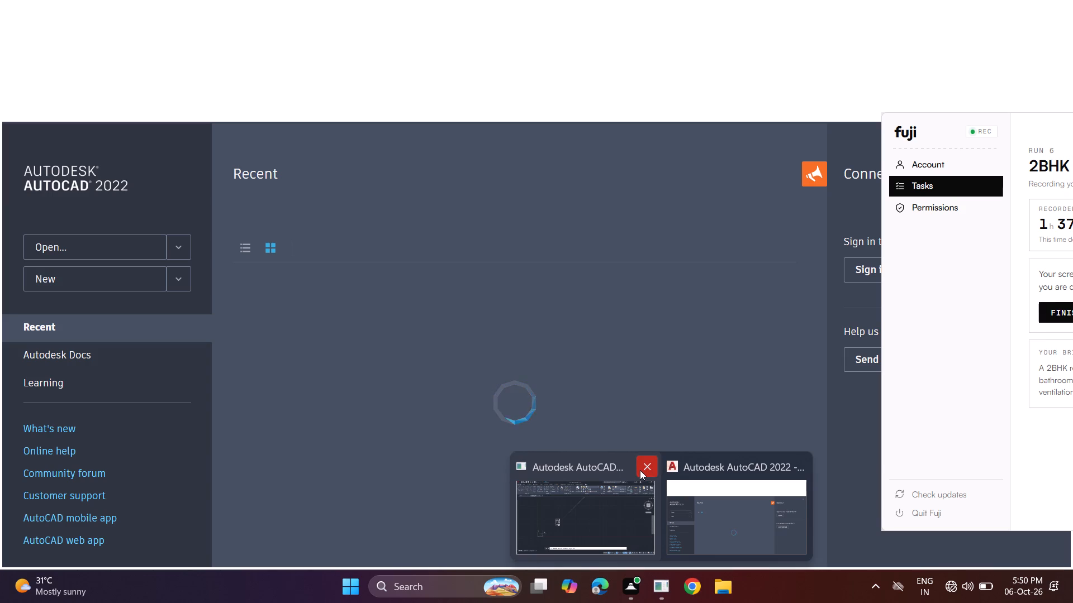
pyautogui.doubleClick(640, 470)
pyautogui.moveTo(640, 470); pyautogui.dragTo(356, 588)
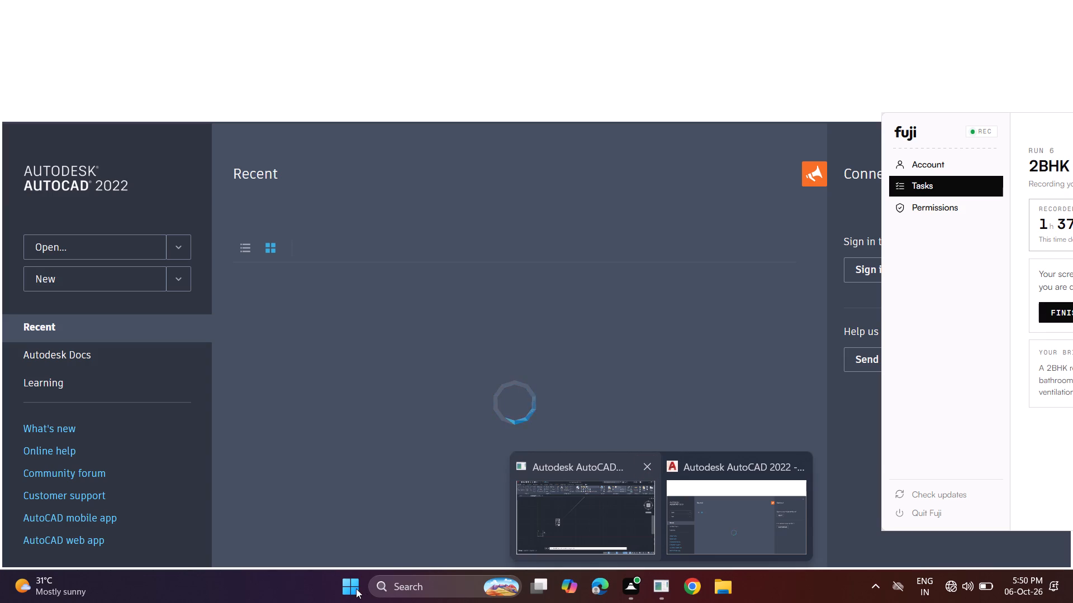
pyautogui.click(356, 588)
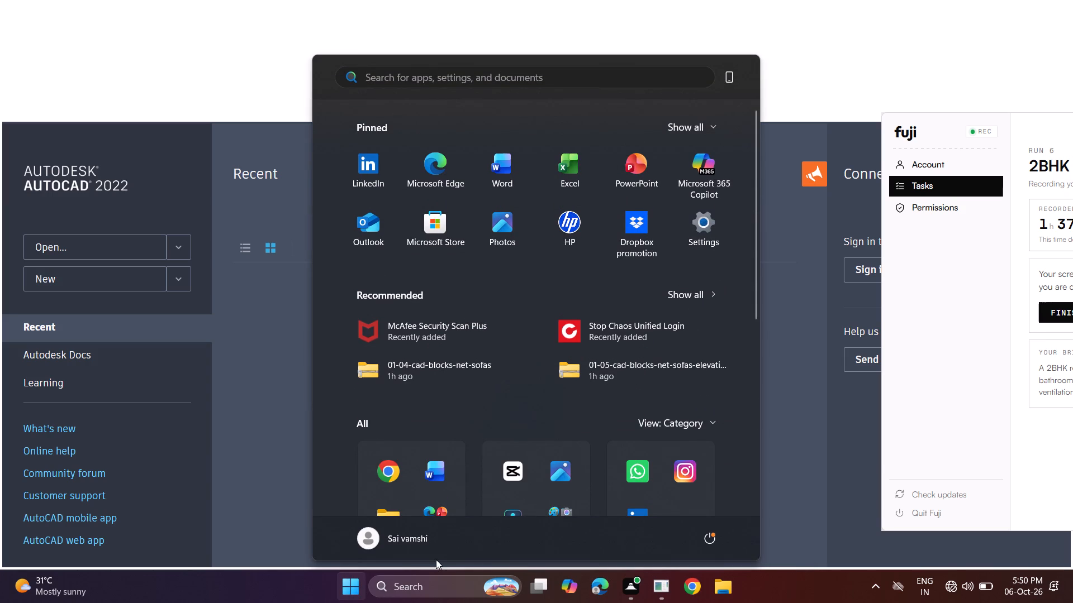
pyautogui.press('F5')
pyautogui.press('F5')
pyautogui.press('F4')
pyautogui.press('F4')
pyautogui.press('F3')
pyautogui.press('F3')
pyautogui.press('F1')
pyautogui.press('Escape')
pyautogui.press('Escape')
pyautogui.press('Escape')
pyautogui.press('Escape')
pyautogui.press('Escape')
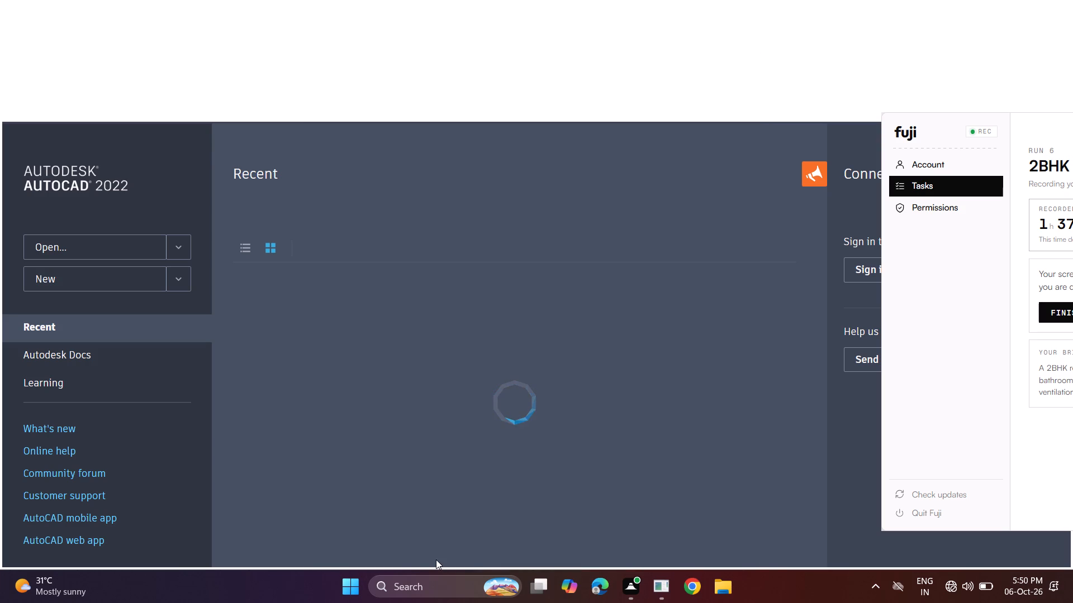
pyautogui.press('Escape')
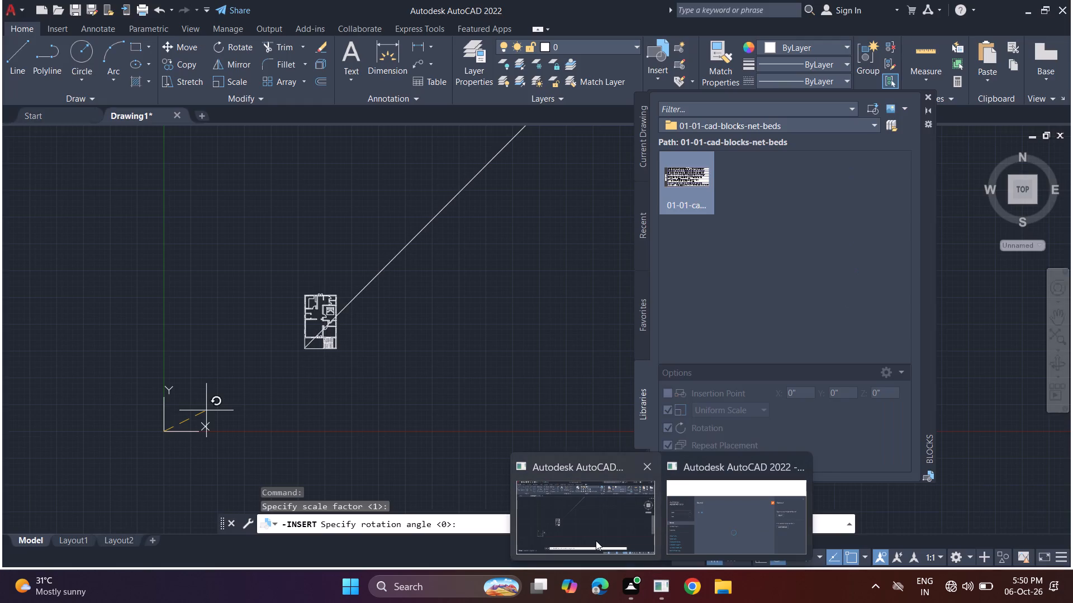
# Try to bring the AutoCAD window with the unresponsive Drawing1 floor plan to the front.
pyautogui.click(596, 540)
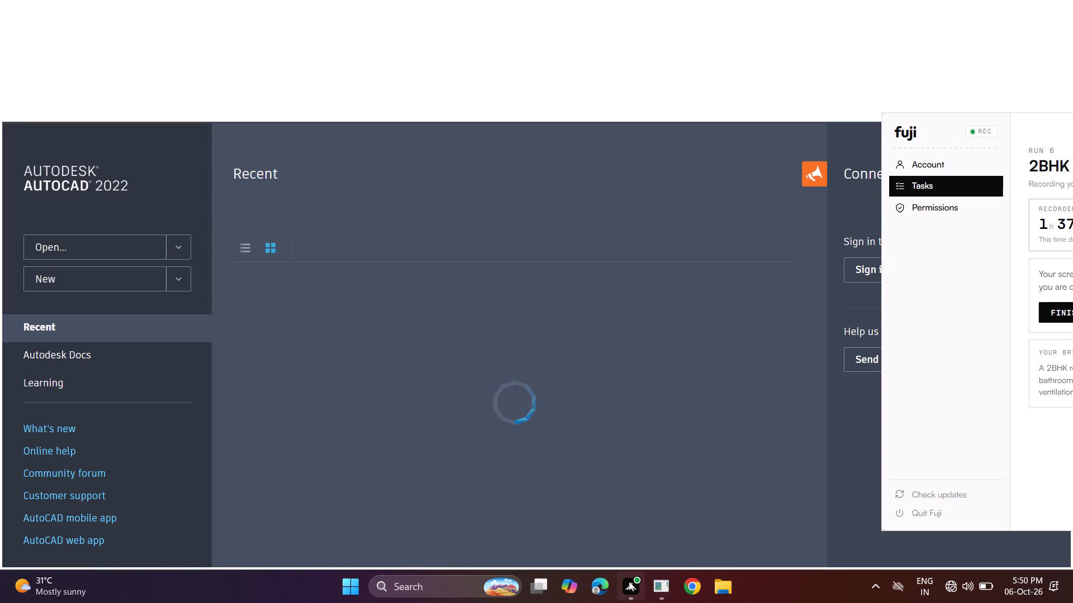
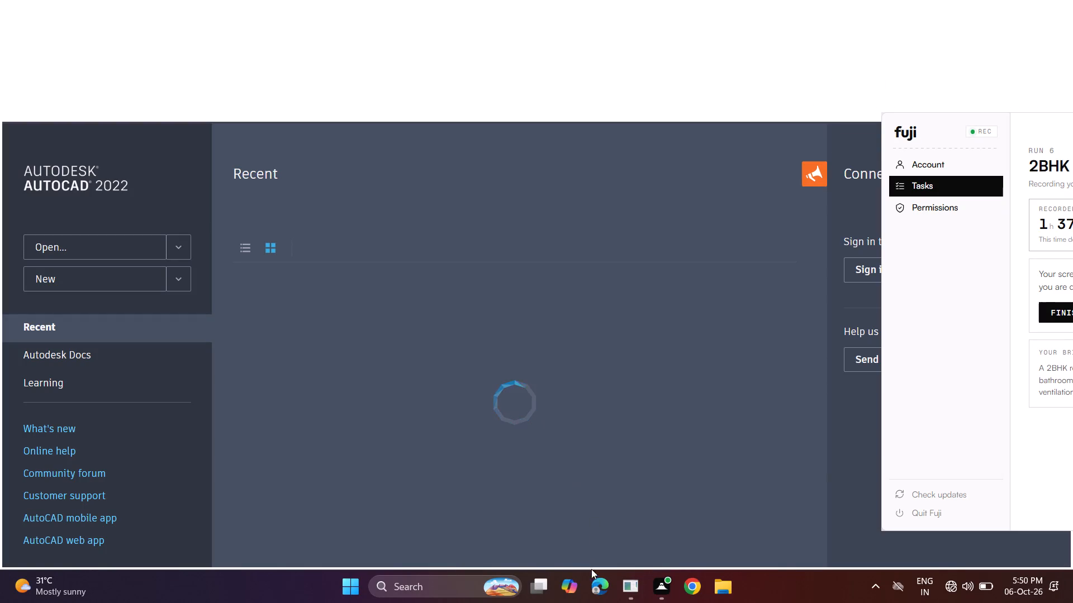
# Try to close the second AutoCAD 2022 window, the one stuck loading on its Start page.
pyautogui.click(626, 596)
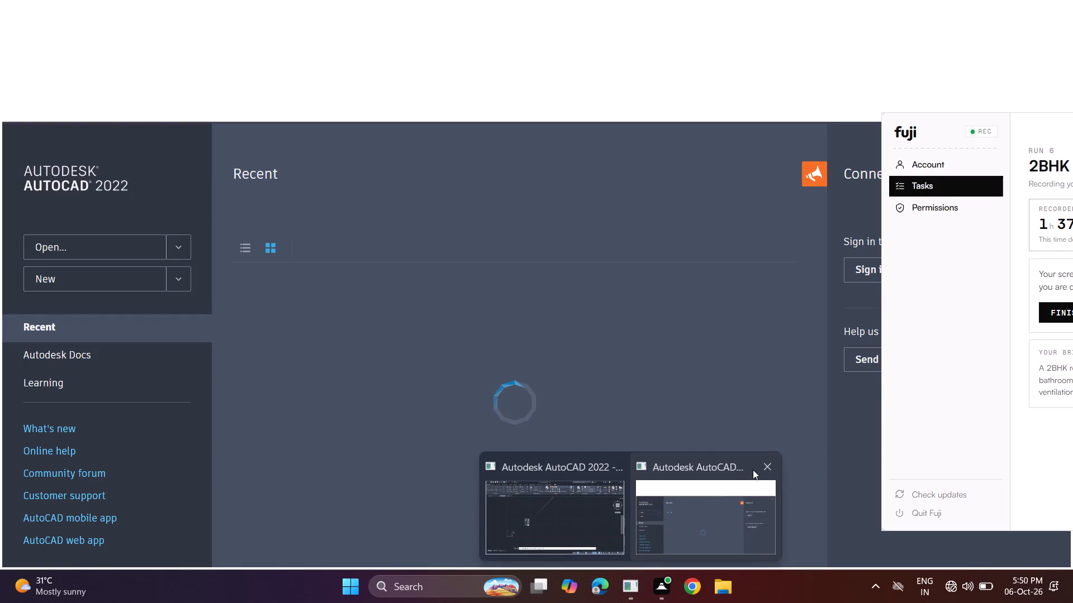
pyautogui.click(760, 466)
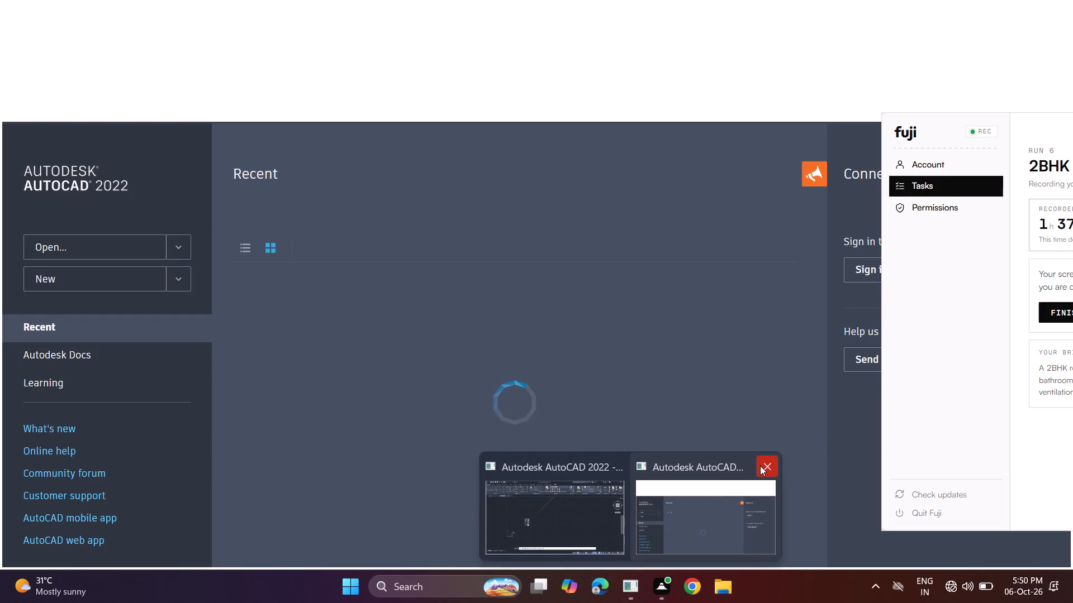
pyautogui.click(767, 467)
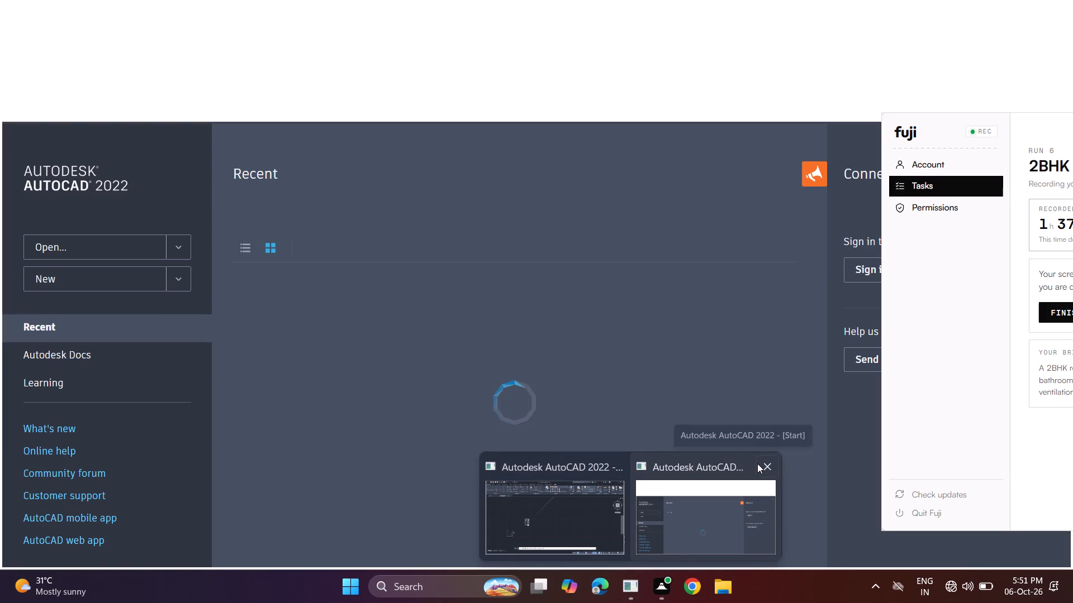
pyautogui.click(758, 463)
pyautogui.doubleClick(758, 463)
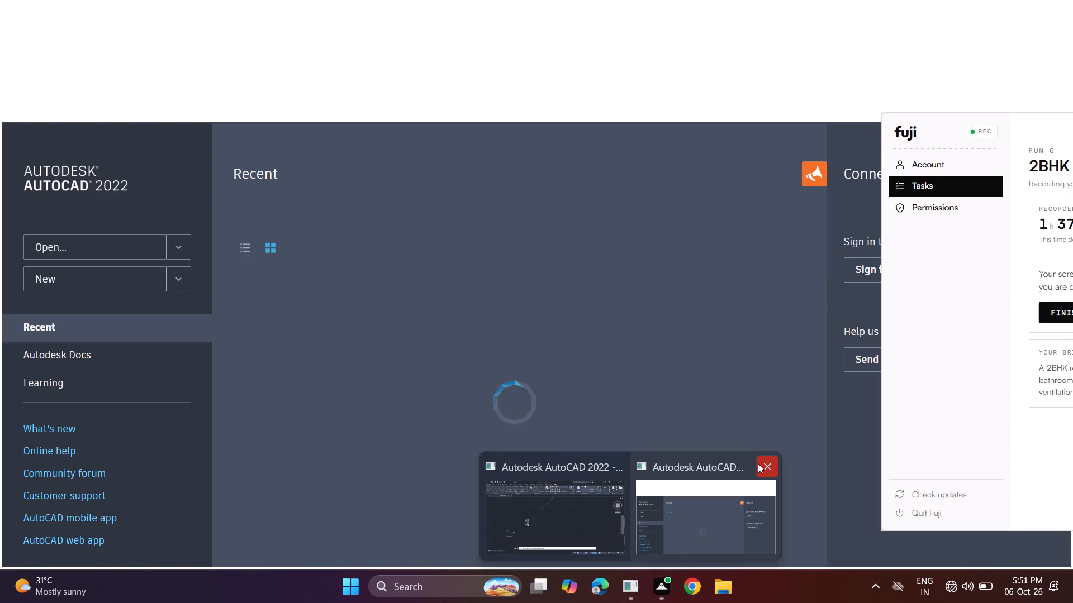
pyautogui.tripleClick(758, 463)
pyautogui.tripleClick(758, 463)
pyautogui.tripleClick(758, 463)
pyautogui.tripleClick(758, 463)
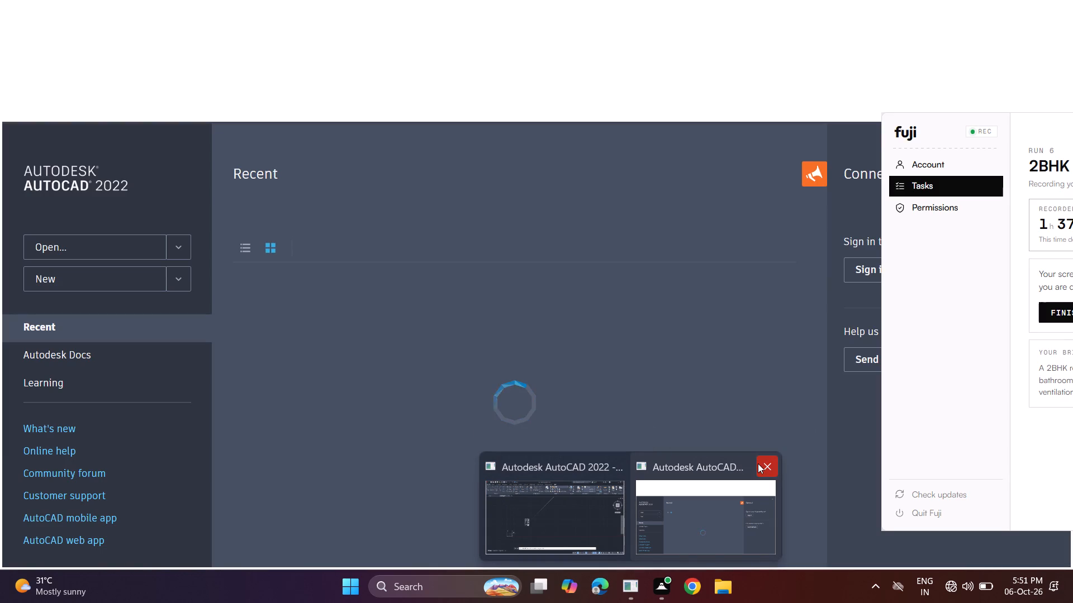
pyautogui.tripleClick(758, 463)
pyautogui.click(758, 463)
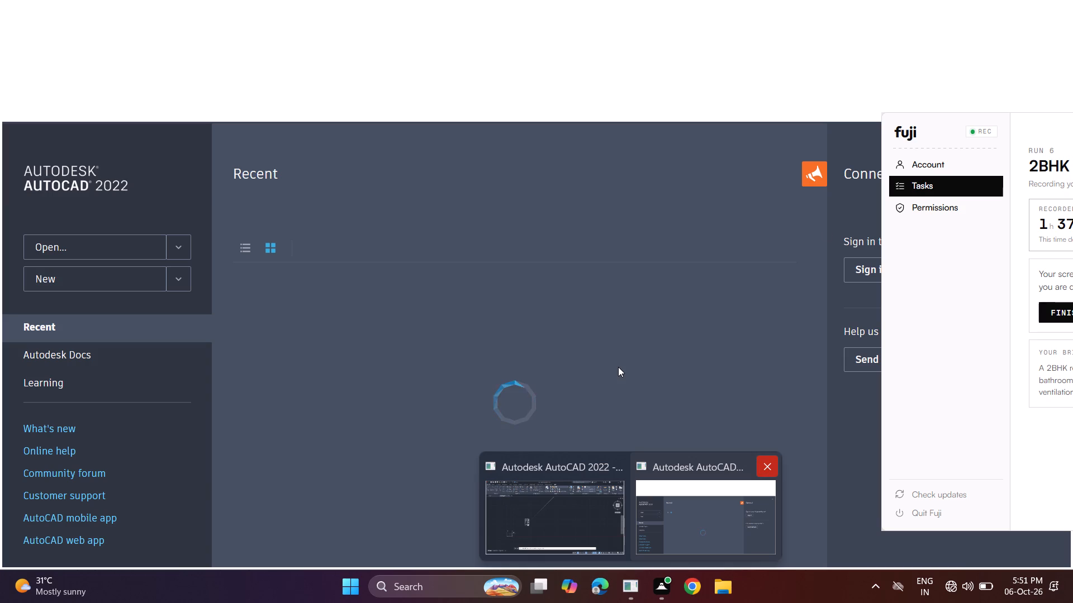
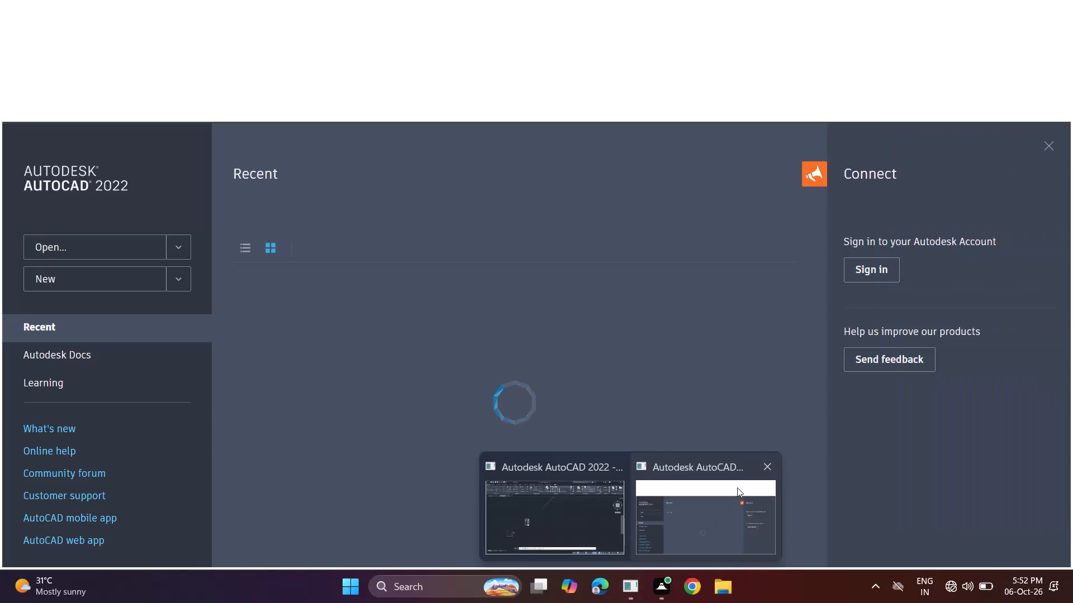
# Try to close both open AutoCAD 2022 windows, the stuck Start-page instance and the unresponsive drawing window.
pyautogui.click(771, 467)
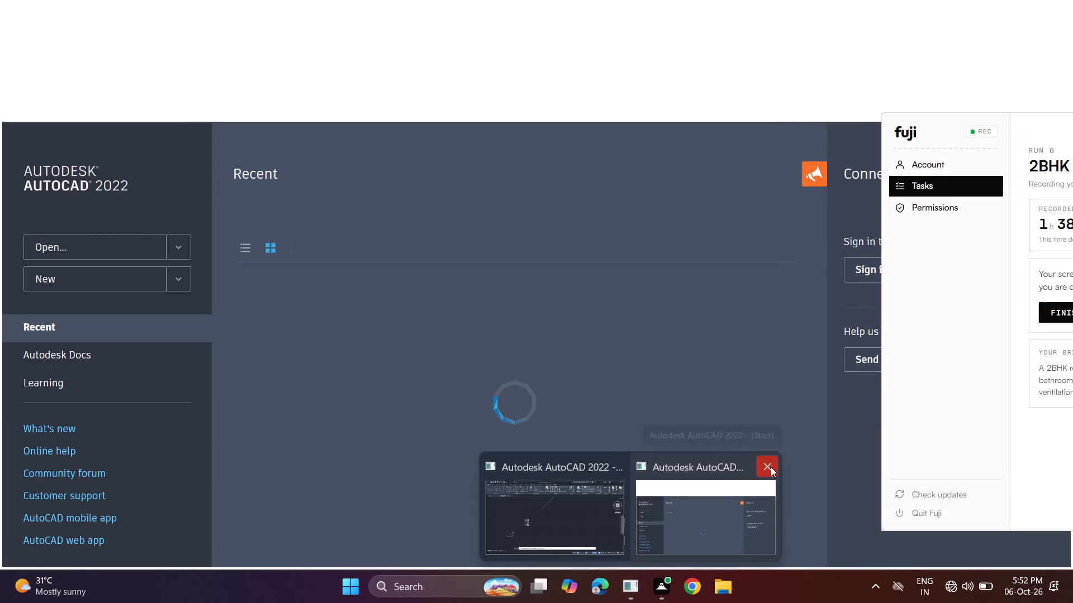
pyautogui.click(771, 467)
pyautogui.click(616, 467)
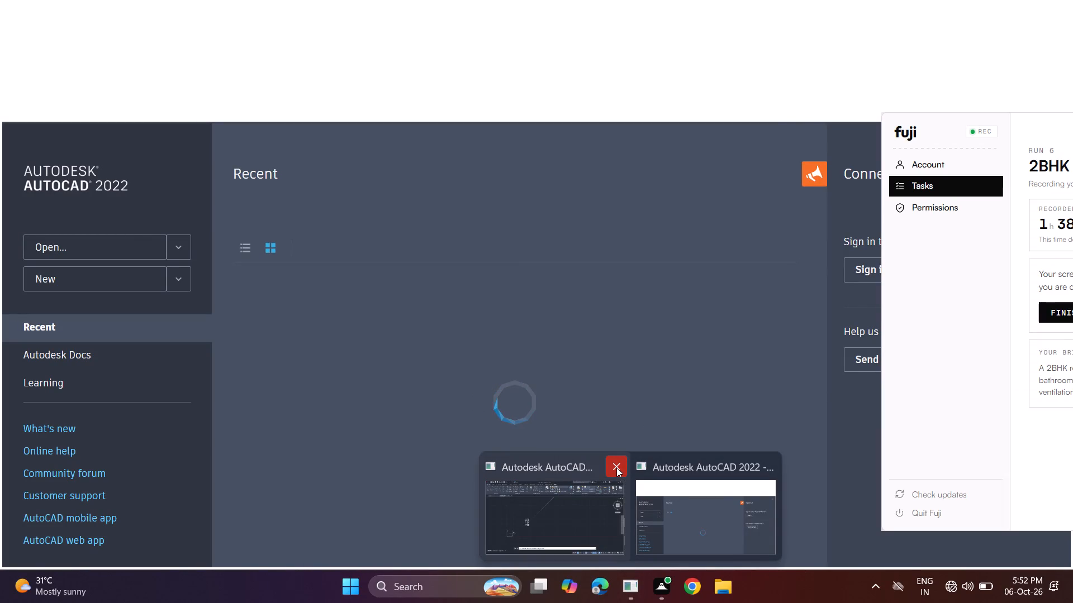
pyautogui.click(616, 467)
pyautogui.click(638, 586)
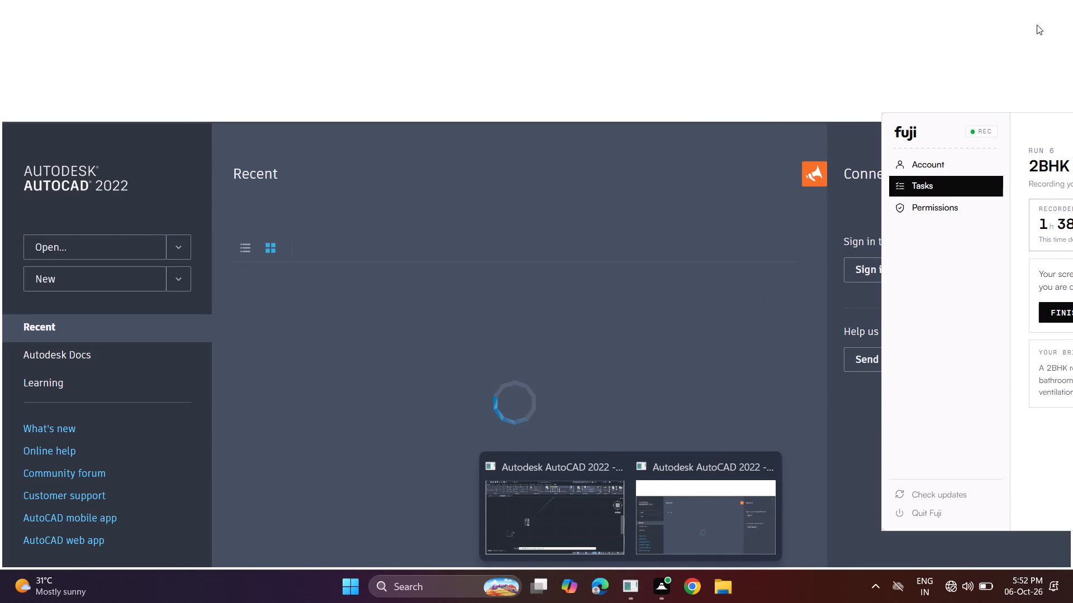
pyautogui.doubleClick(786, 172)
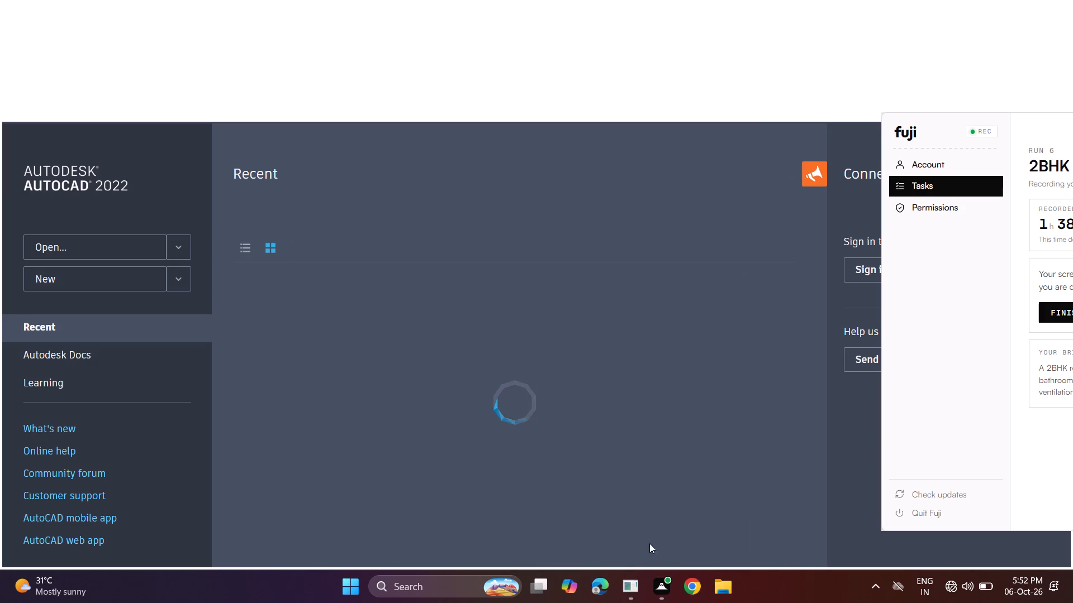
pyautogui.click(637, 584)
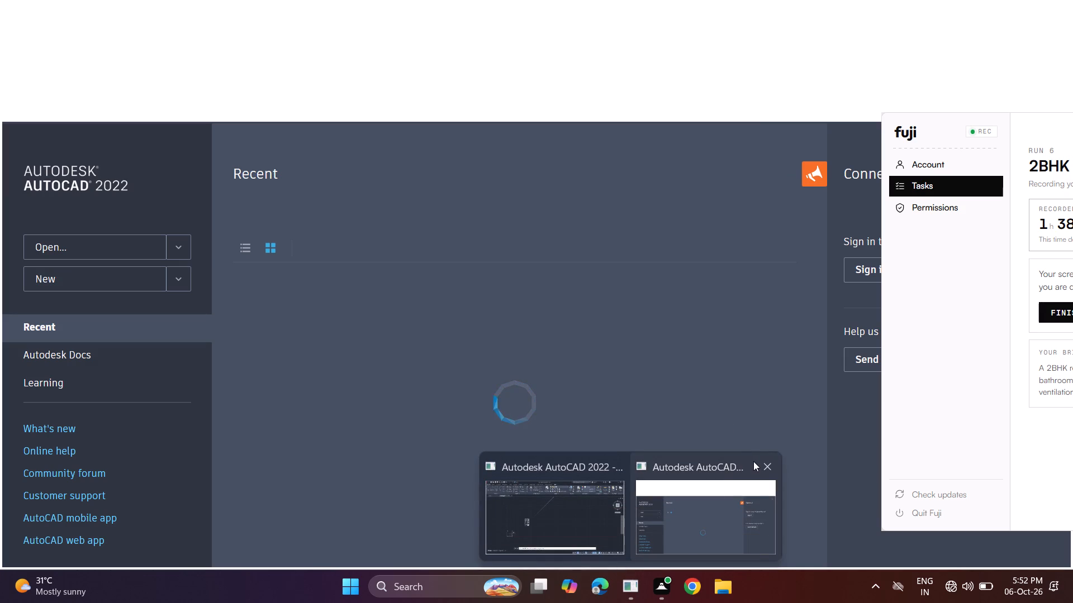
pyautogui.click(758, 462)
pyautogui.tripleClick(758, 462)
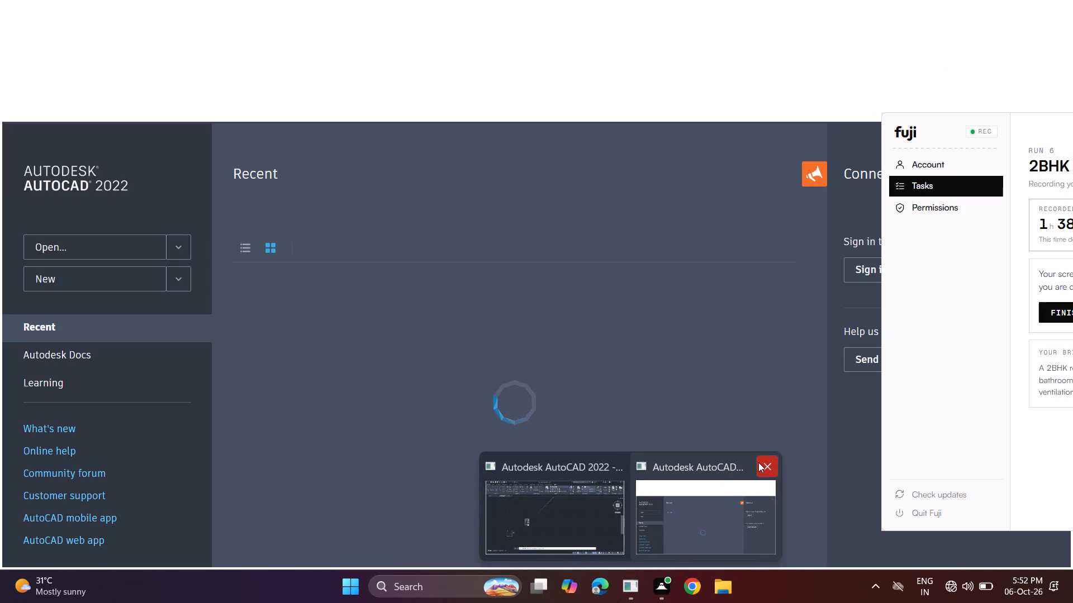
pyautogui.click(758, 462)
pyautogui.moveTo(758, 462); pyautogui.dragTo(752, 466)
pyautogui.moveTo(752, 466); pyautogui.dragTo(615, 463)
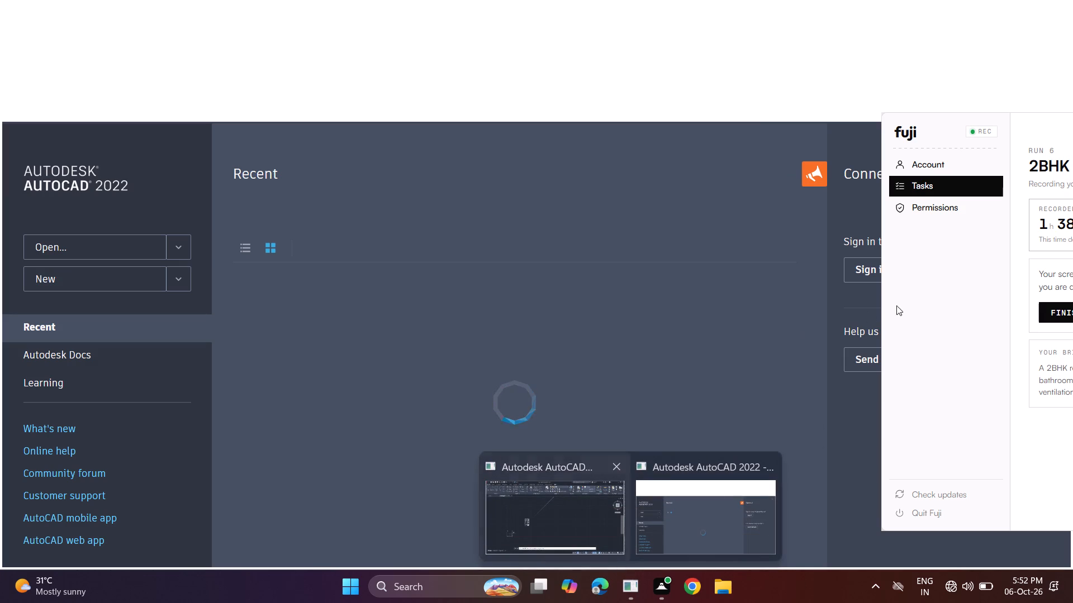
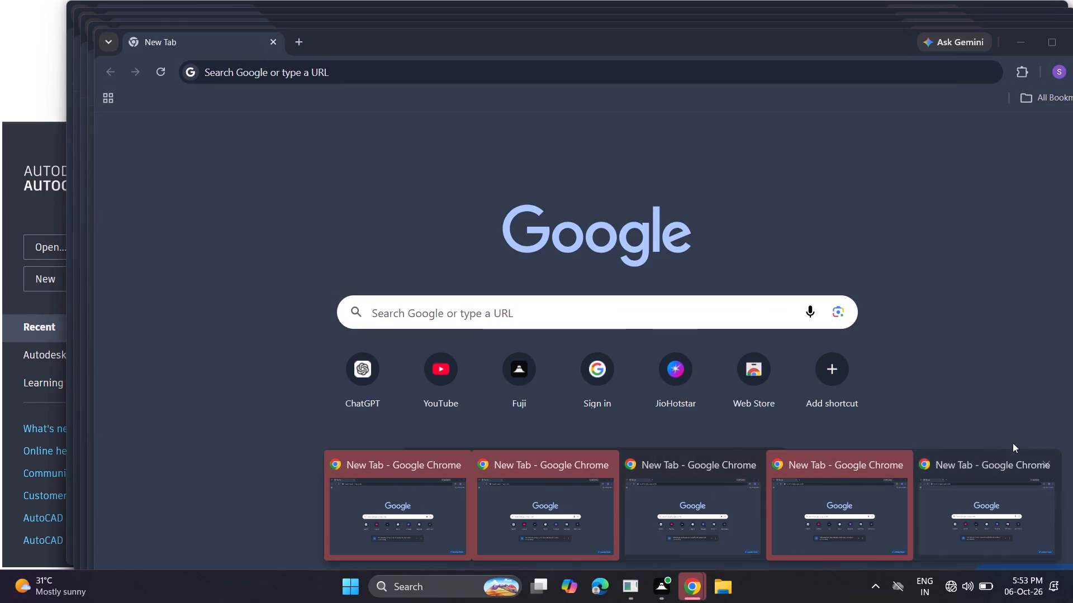
# Close the stacked empty New Tab windows of Google Chrome that cover the AutoCAD Start page.
pyautogui.click(1046, 458)
pyautogui.click(1046, 458)
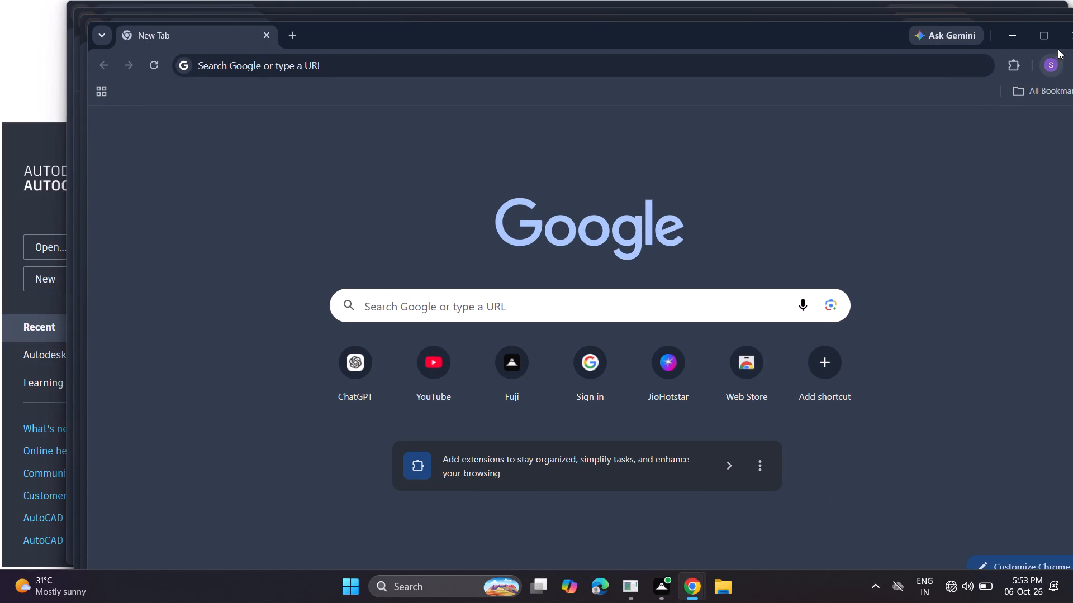
pyautogui.click(1071, 38)
pyautogui.click(1071, 38)
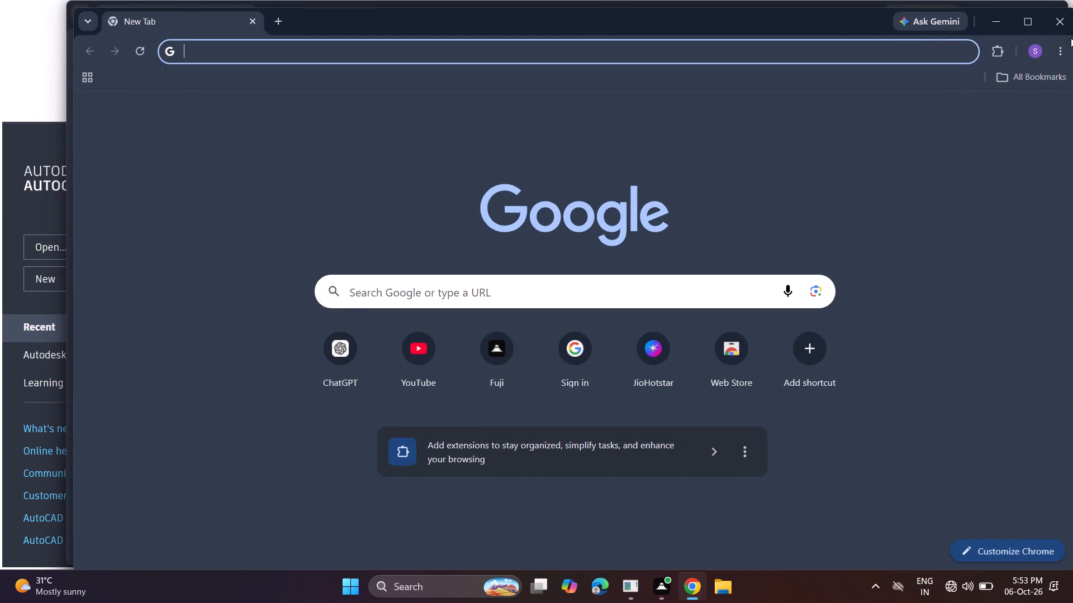
pyautogui.click(1058, 16)
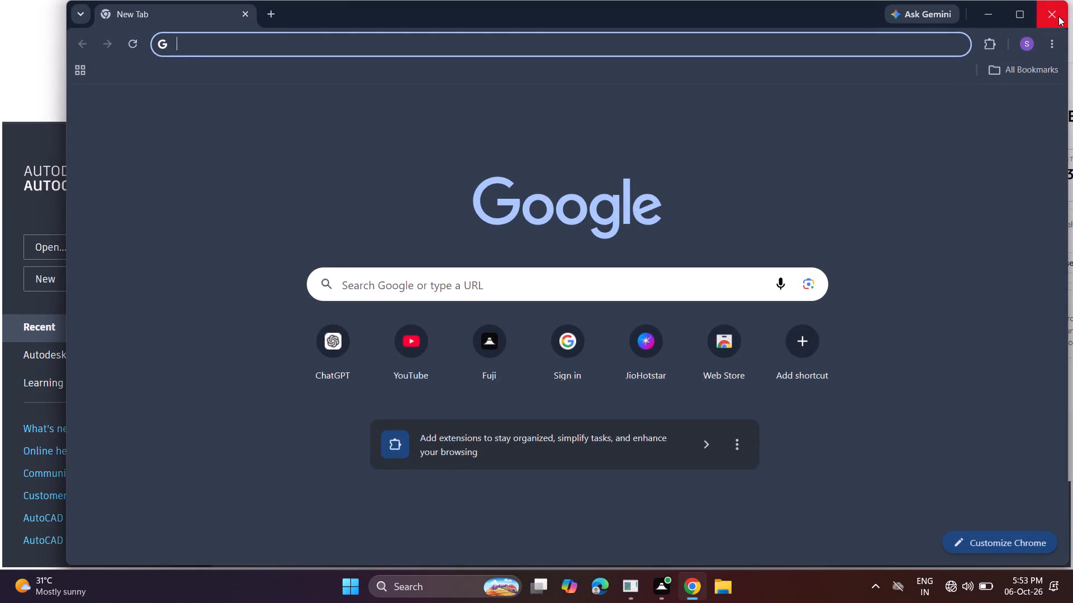
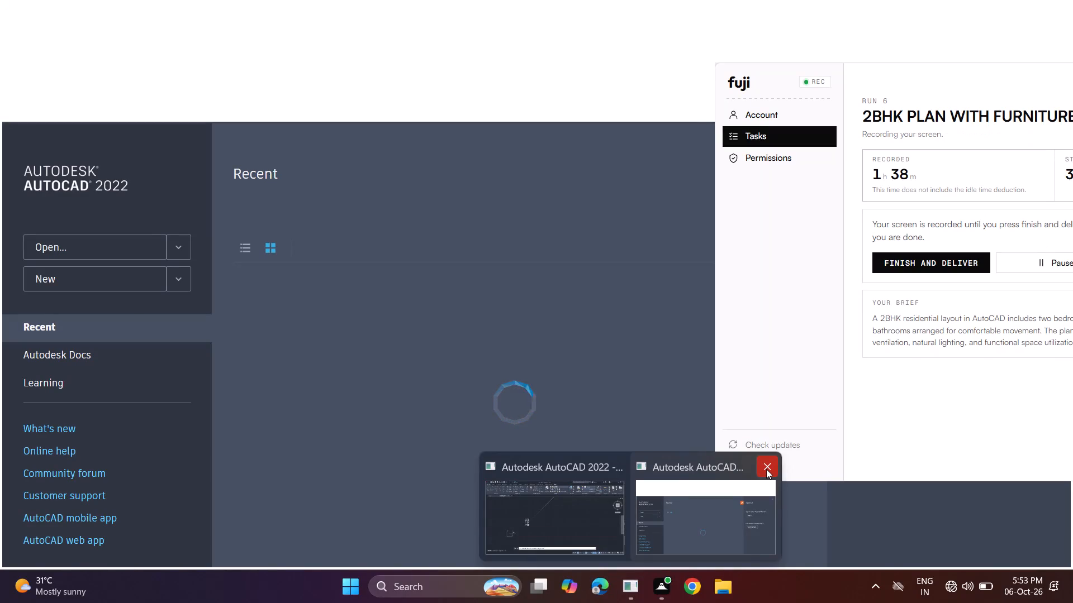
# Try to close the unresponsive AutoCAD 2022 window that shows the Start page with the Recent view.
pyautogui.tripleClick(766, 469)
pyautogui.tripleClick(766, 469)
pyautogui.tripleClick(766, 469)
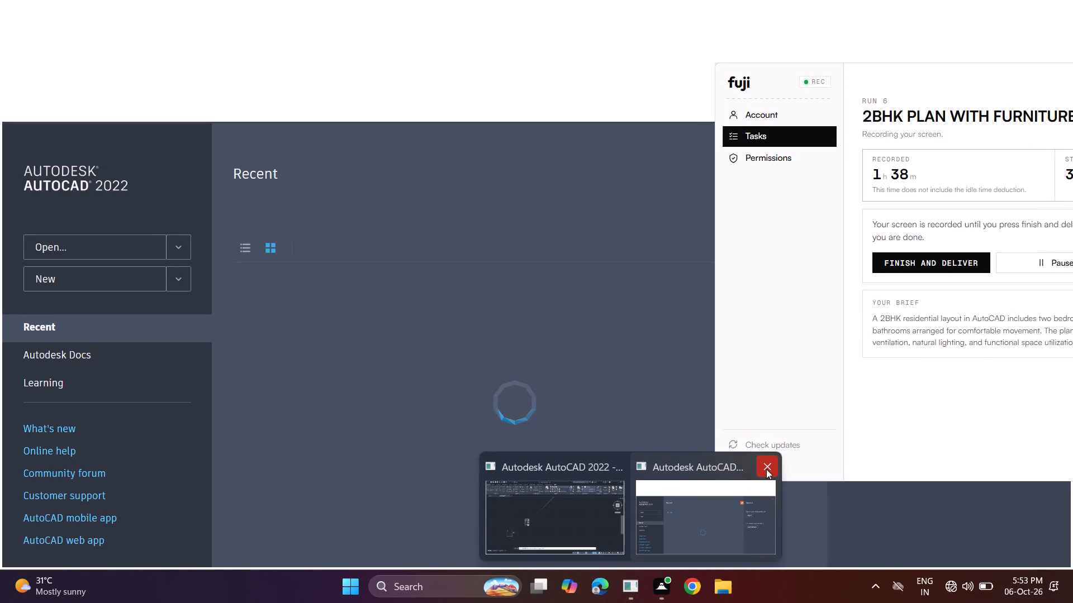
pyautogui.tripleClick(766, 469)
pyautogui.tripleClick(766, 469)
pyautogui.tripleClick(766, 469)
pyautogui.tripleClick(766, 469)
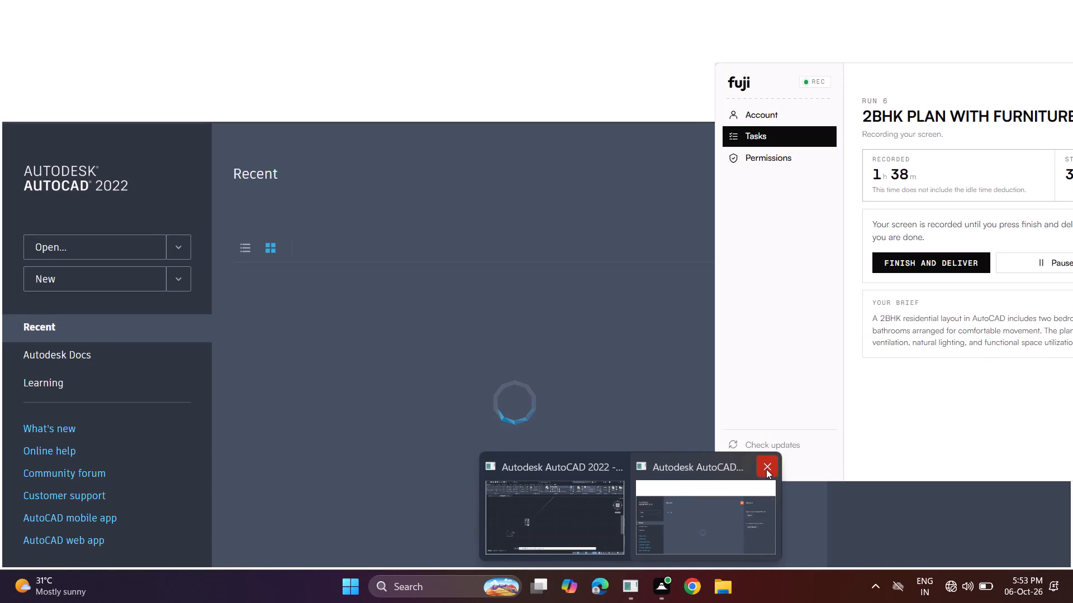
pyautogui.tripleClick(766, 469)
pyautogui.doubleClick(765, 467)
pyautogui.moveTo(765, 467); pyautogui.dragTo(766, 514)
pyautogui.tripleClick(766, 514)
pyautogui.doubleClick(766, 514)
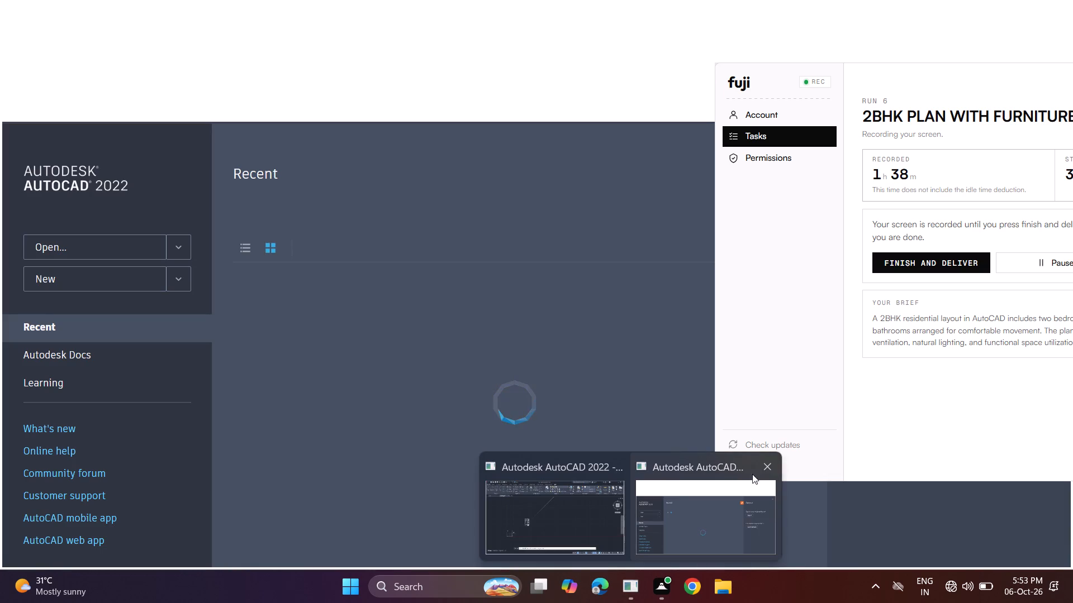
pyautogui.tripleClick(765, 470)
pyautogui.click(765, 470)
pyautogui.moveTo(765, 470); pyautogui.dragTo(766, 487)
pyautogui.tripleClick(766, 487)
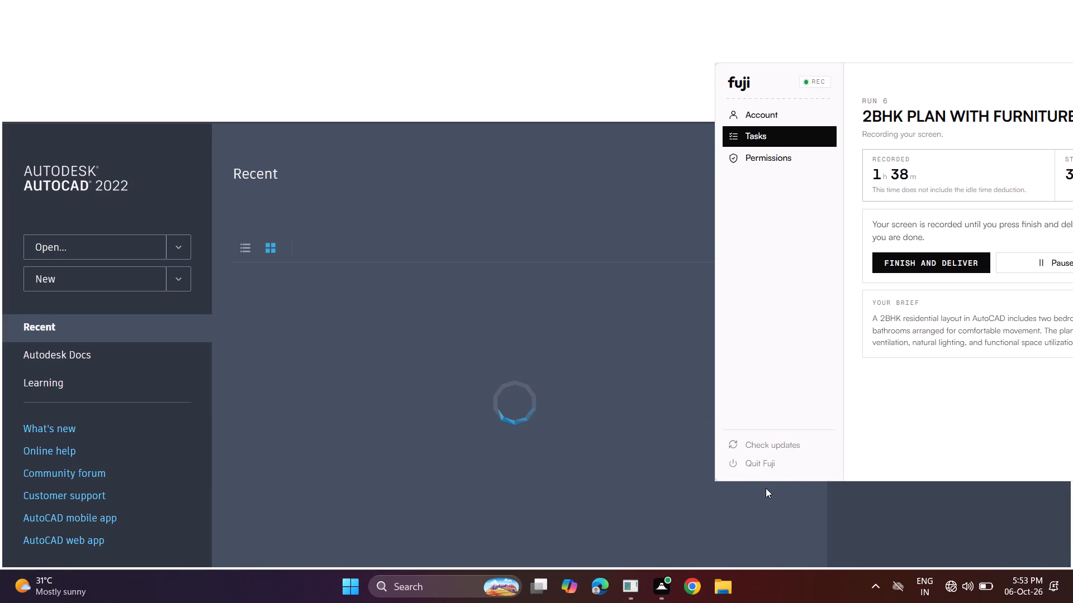
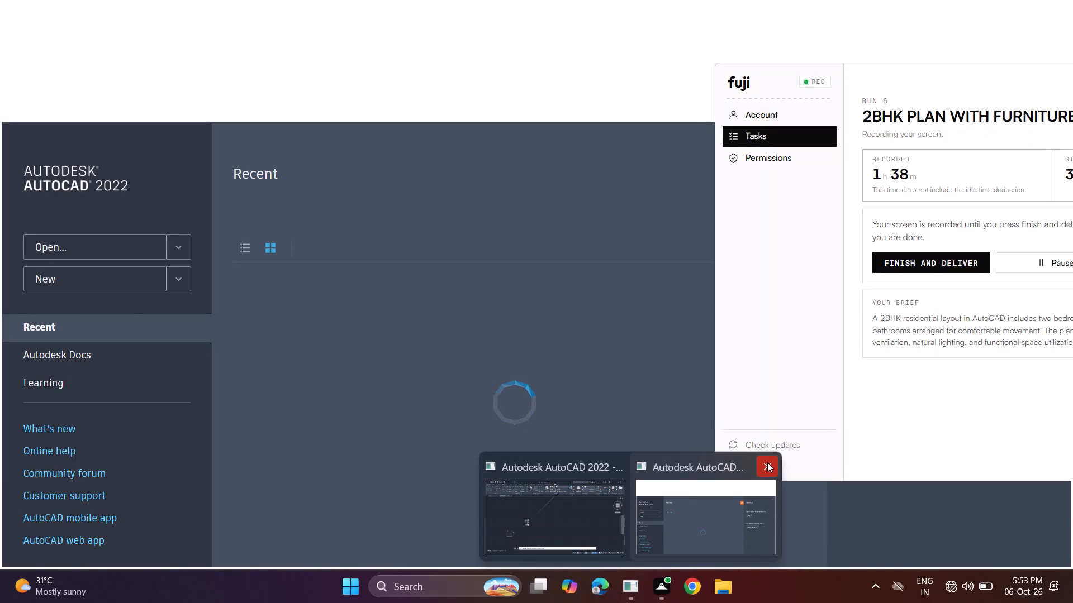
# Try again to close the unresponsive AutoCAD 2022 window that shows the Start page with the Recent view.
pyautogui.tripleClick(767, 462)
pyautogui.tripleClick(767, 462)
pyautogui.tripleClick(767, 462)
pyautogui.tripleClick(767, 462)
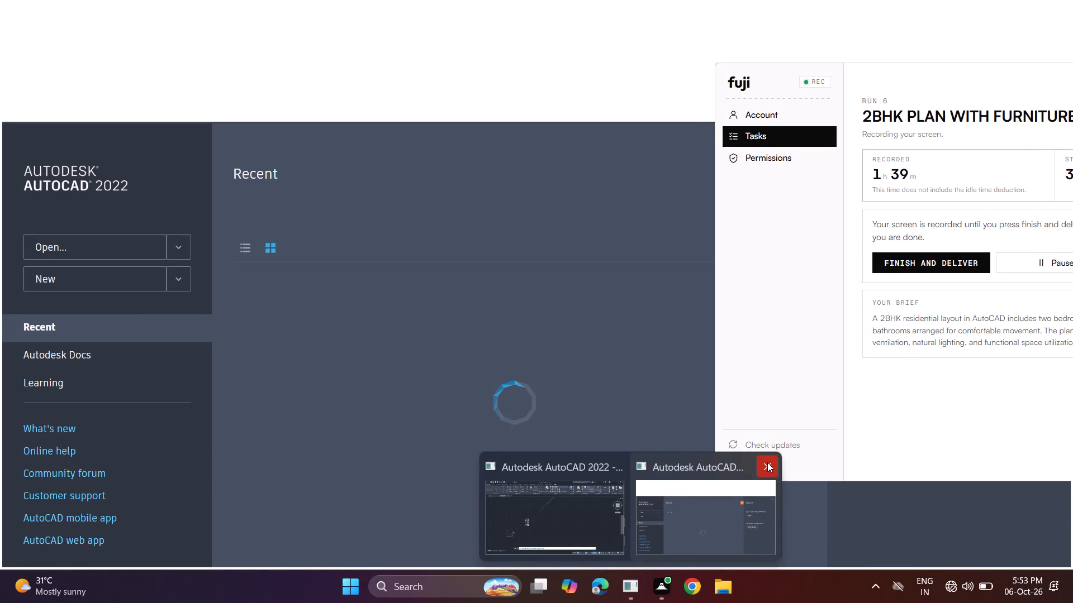
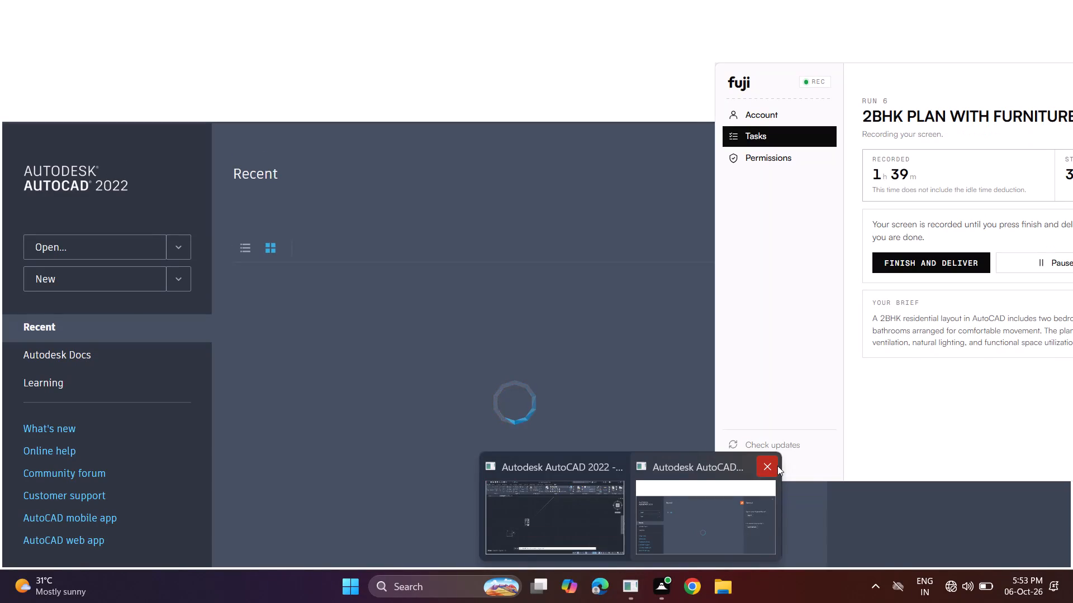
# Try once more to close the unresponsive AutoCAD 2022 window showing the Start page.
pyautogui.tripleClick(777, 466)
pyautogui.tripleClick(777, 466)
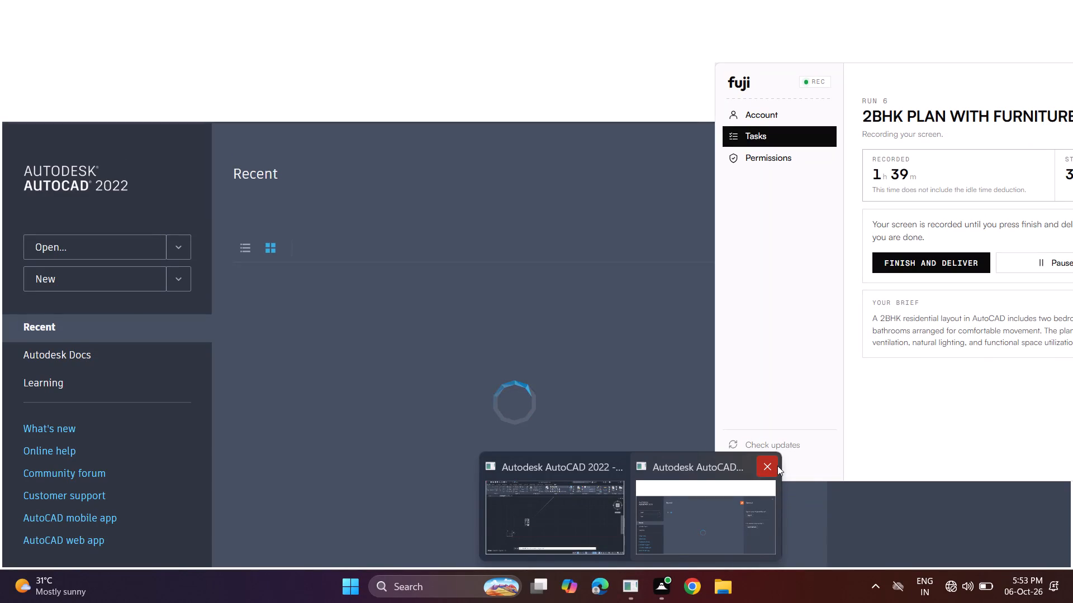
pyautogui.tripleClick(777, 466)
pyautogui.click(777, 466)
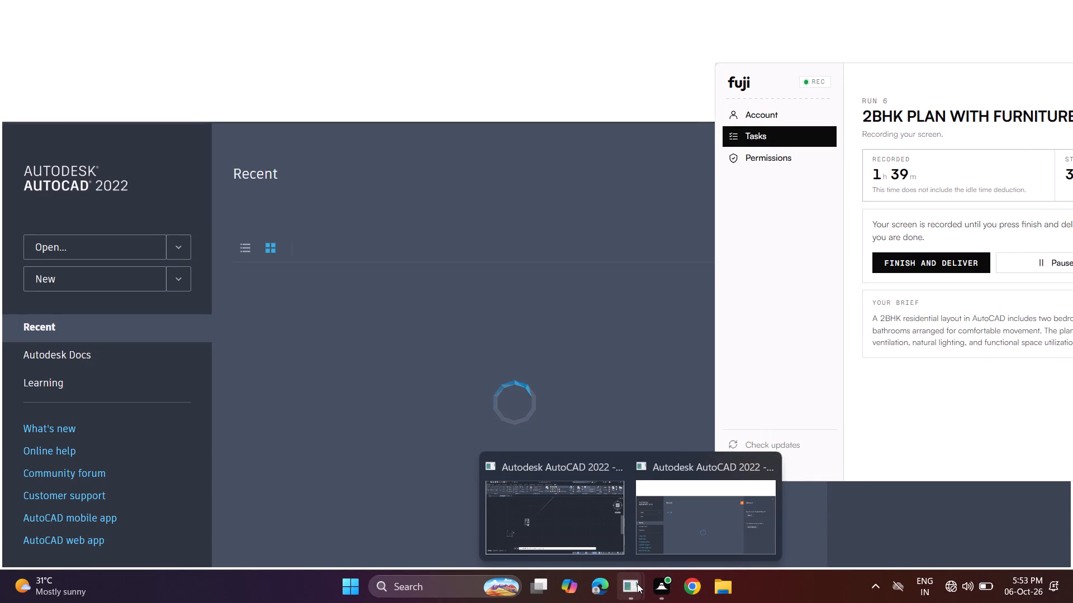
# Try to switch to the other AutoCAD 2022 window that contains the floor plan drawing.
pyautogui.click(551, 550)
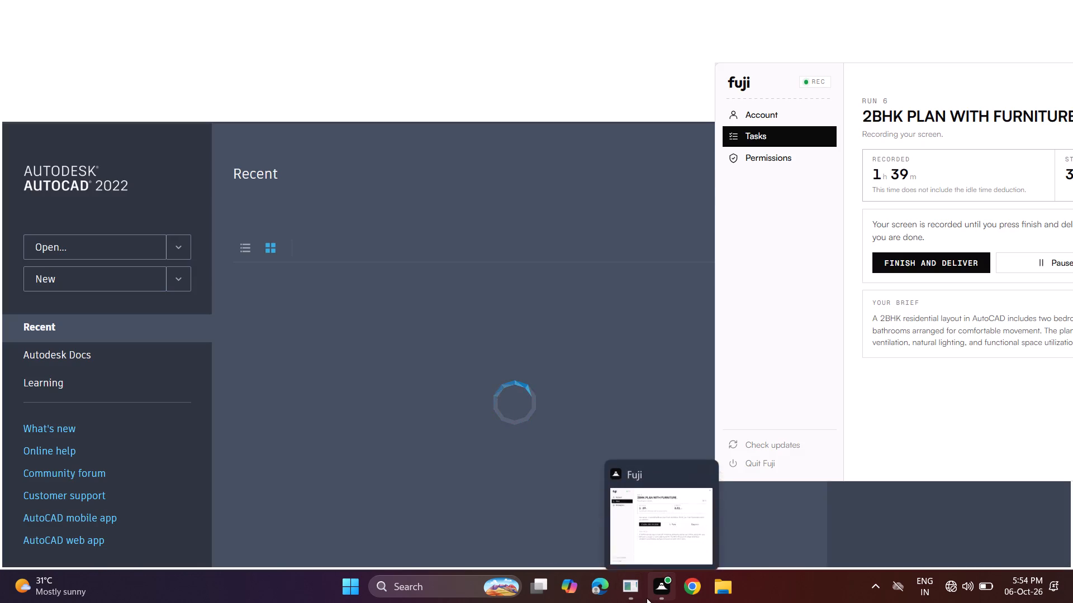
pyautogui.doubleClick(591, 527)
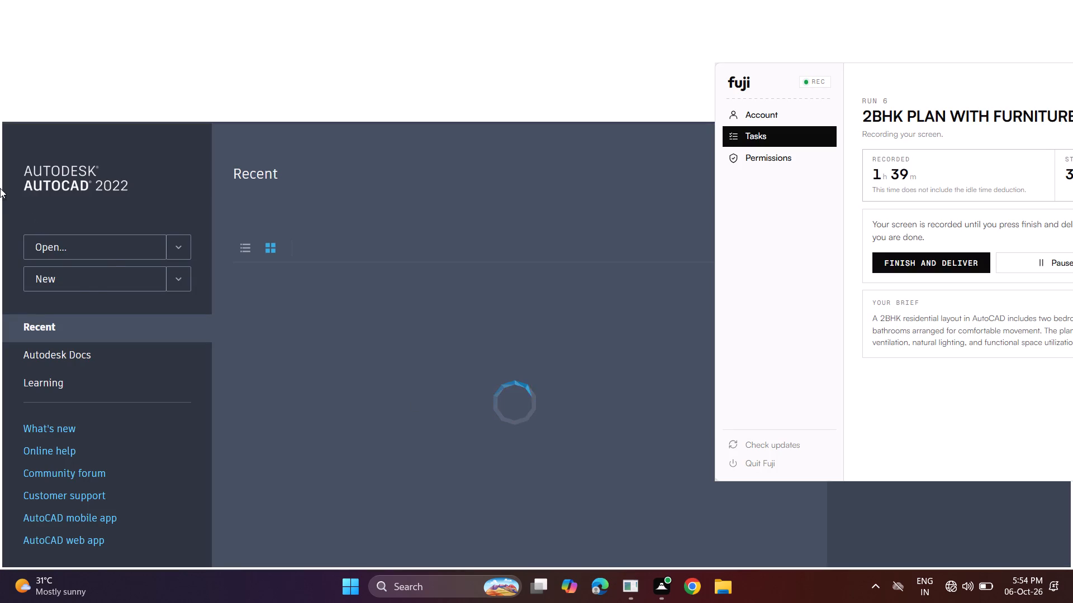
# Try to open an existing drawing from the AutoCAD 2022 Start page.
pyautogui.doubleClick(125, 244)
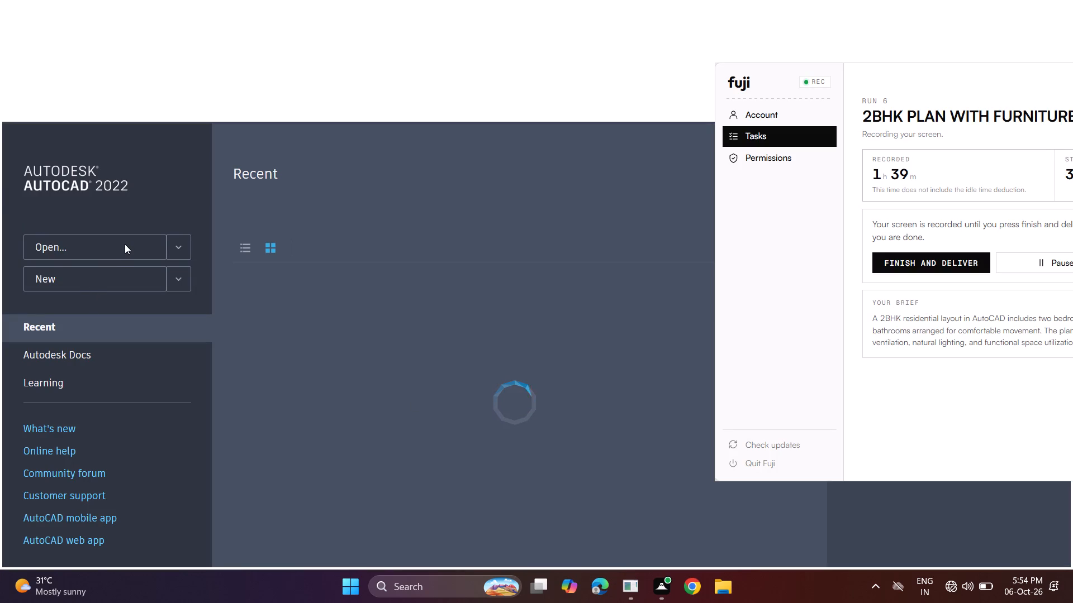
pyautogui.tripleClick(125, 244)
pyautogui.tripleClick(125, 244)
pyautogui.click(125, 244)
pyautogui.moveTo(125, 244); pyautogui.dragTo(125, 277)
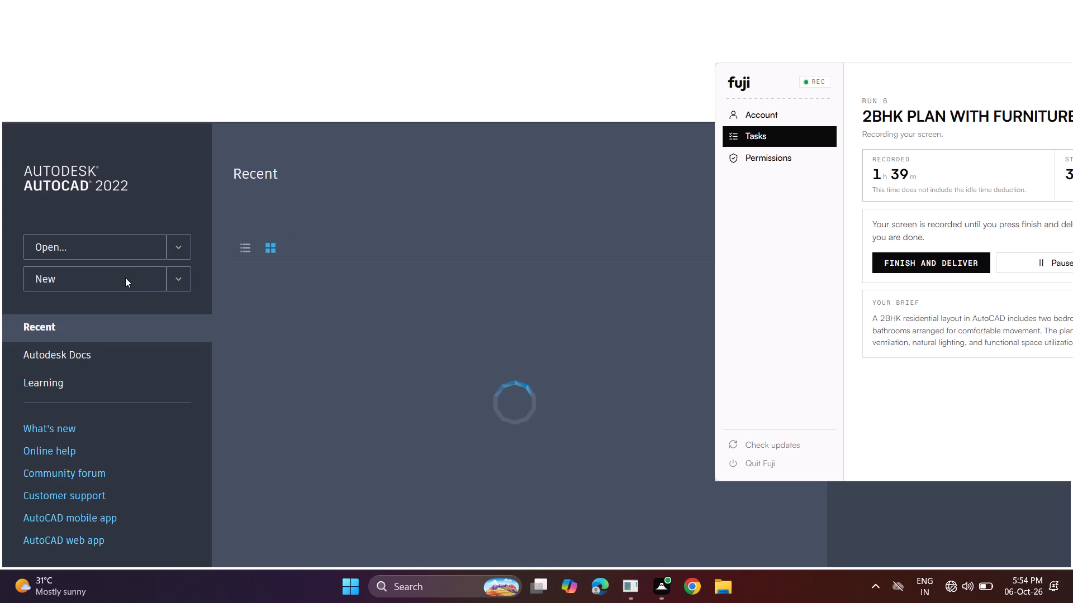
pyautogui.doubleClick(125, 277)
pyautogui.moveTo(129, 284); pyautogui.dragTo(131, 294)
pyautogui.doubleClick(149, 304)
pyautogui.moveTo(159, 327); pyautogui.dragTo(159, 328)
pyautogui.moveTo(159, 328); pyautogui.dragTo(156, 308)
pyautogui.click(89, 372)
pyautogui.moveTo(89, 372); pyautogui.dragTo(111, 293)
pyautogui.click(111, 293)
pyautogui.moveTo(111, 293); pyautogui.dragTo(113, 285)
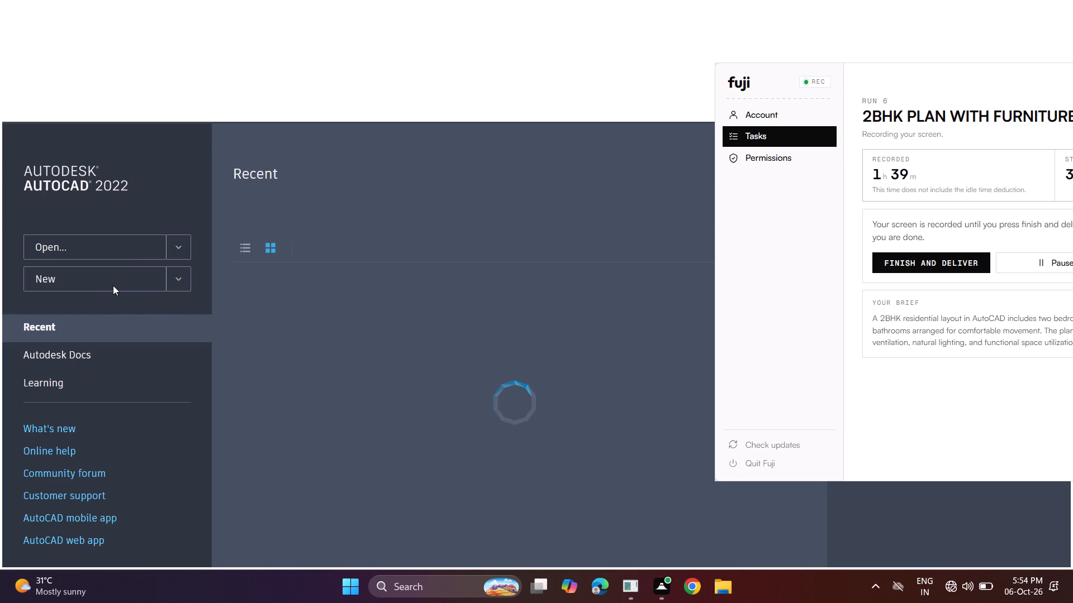
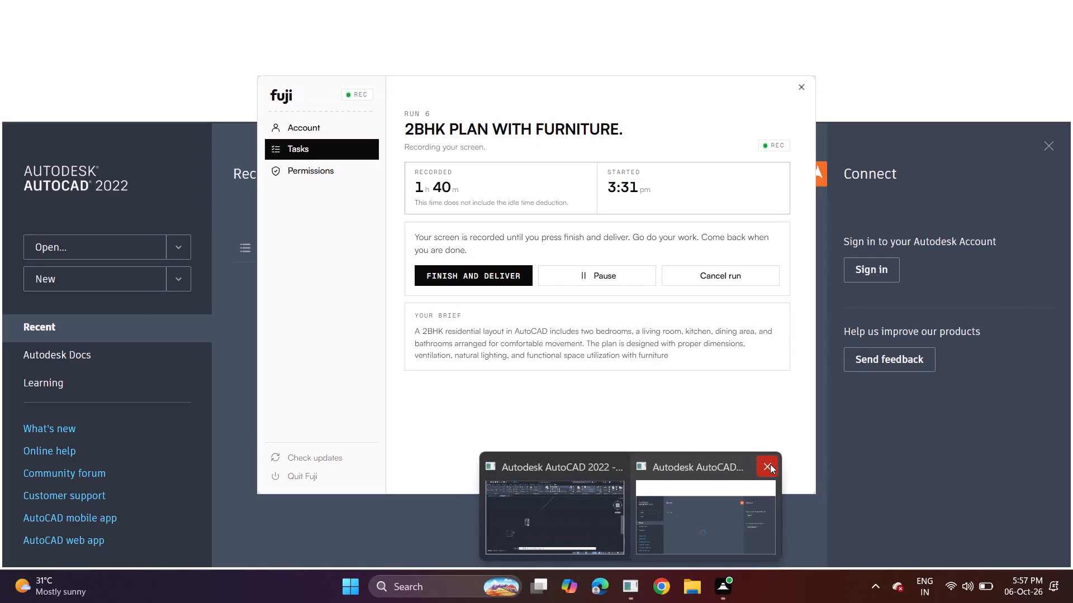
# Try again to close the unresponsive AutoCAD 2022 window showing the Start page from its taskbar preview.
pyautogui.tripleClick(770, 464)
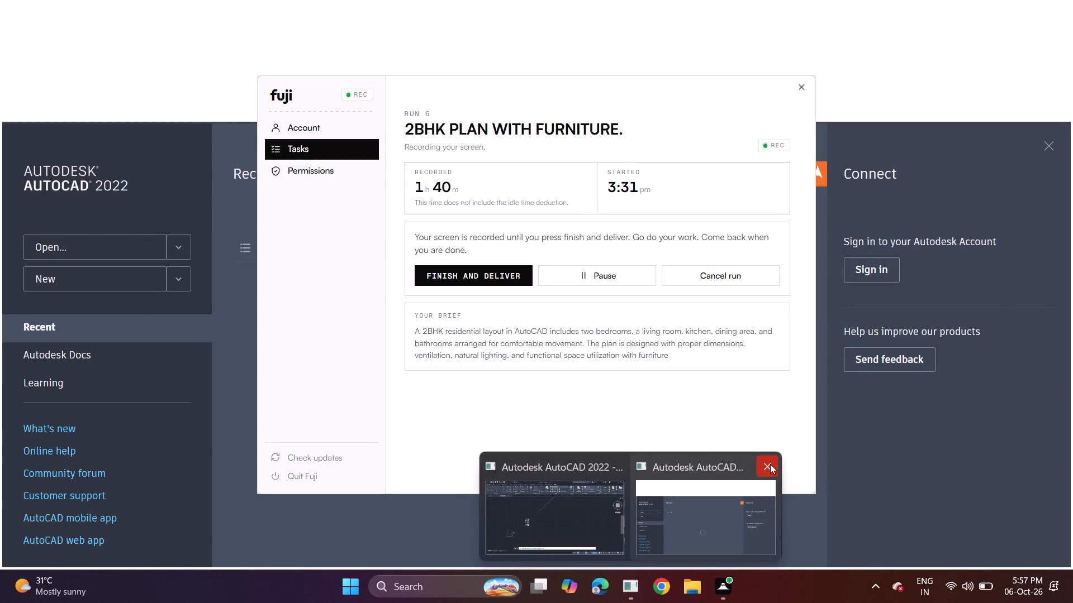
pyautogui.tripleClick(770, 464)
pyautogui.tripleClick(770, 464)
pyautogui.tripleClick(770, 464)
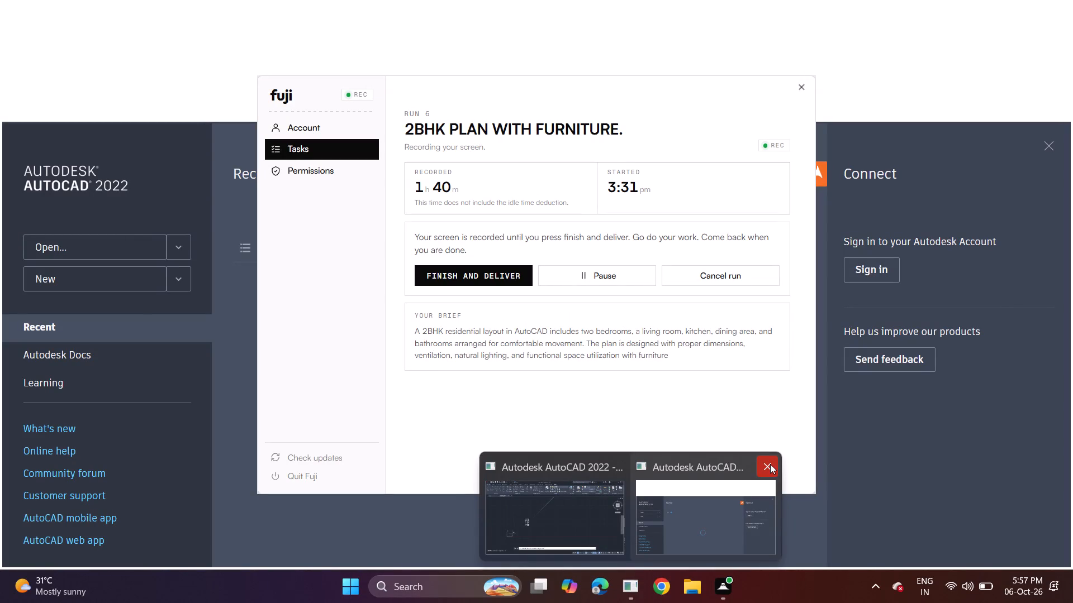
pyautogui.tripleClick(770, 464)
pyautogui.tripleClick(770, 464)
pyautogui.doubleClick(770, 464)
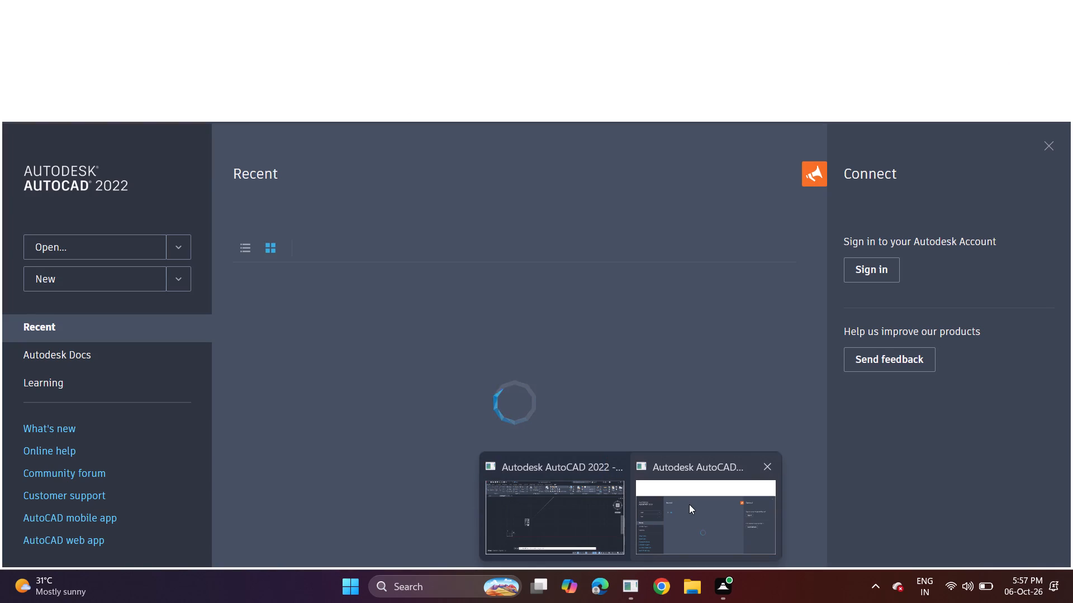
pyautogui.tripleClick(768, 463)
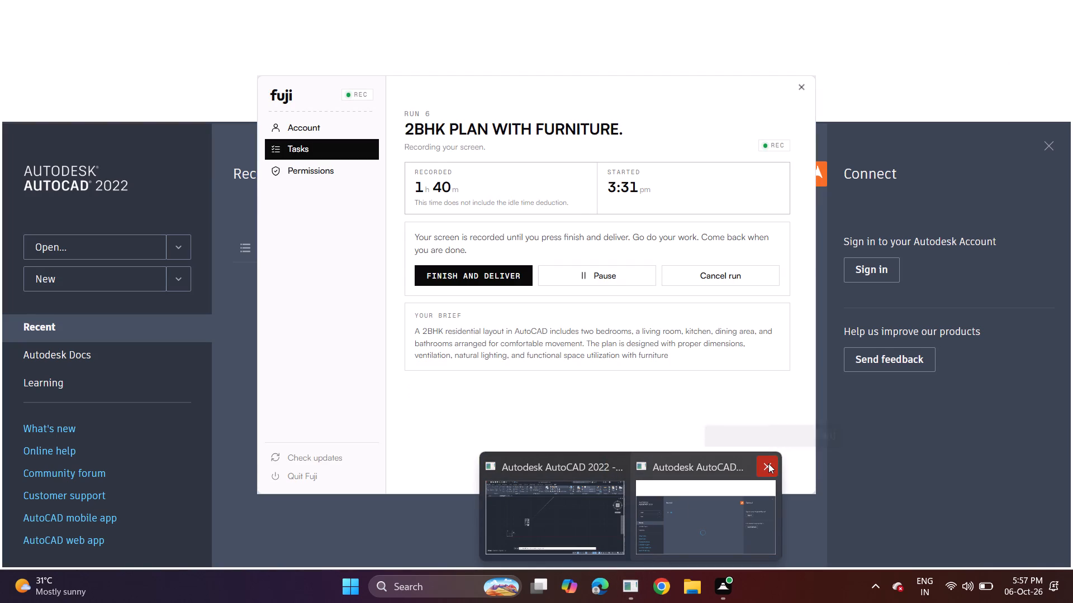
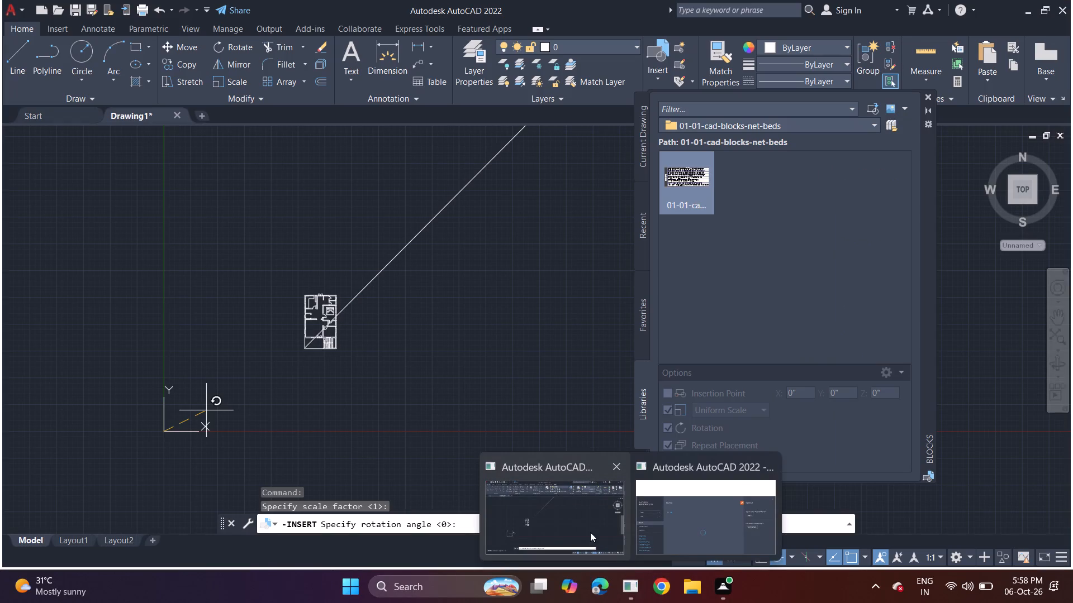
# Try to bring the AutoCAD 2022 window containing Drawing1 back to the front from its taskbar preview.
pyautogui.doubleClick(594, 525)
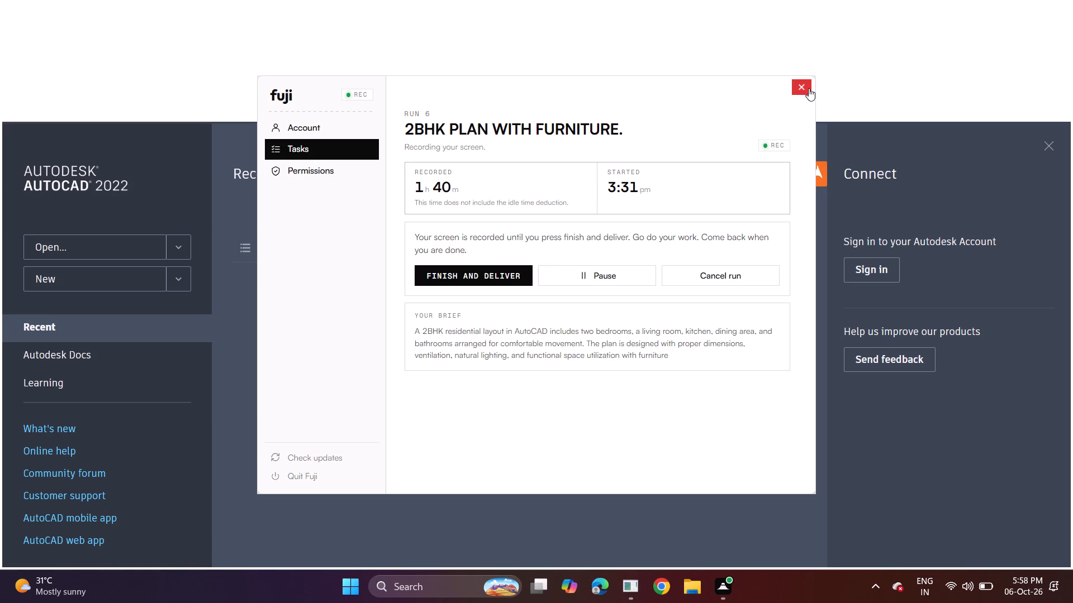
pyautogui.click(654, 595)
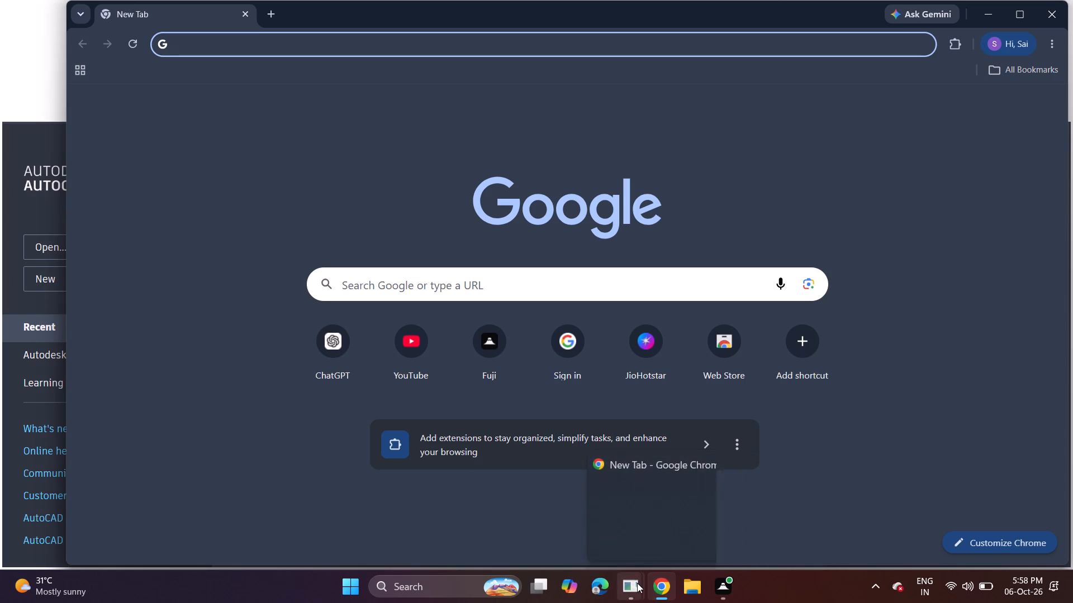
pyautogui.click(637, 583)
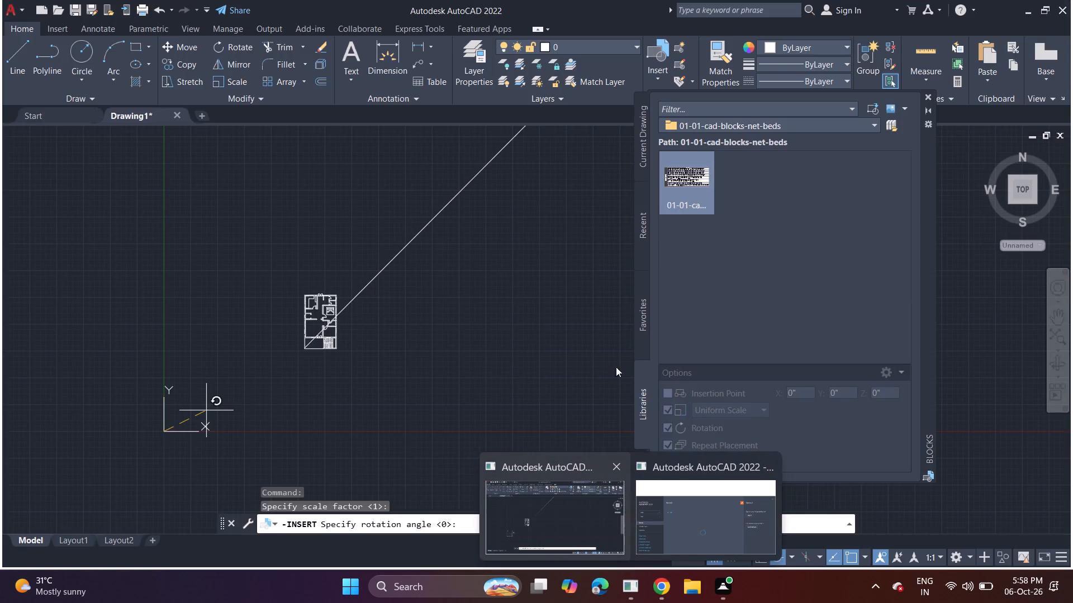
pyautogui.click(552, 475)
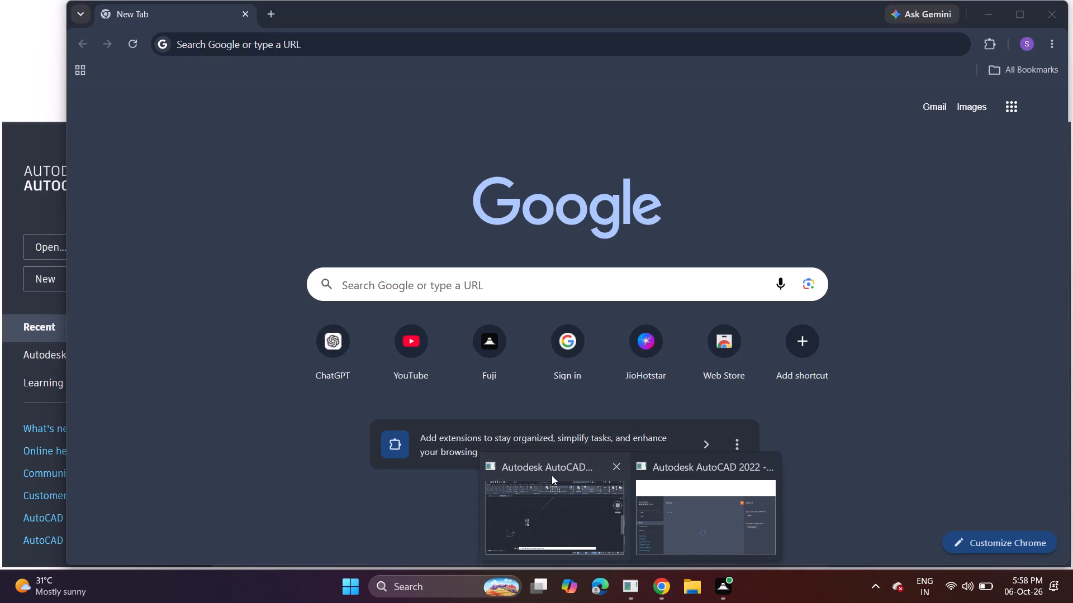
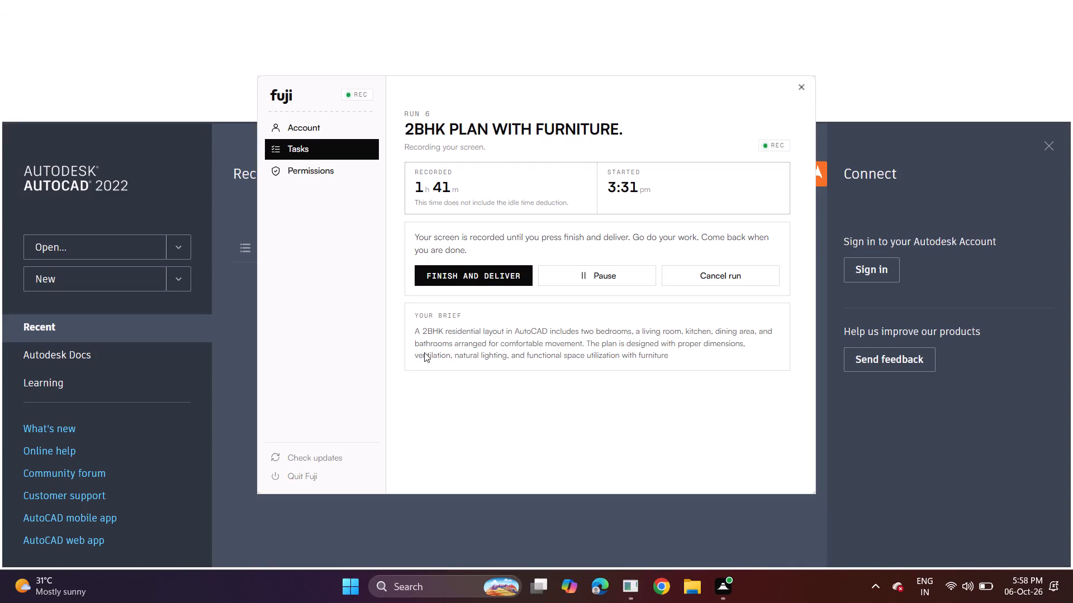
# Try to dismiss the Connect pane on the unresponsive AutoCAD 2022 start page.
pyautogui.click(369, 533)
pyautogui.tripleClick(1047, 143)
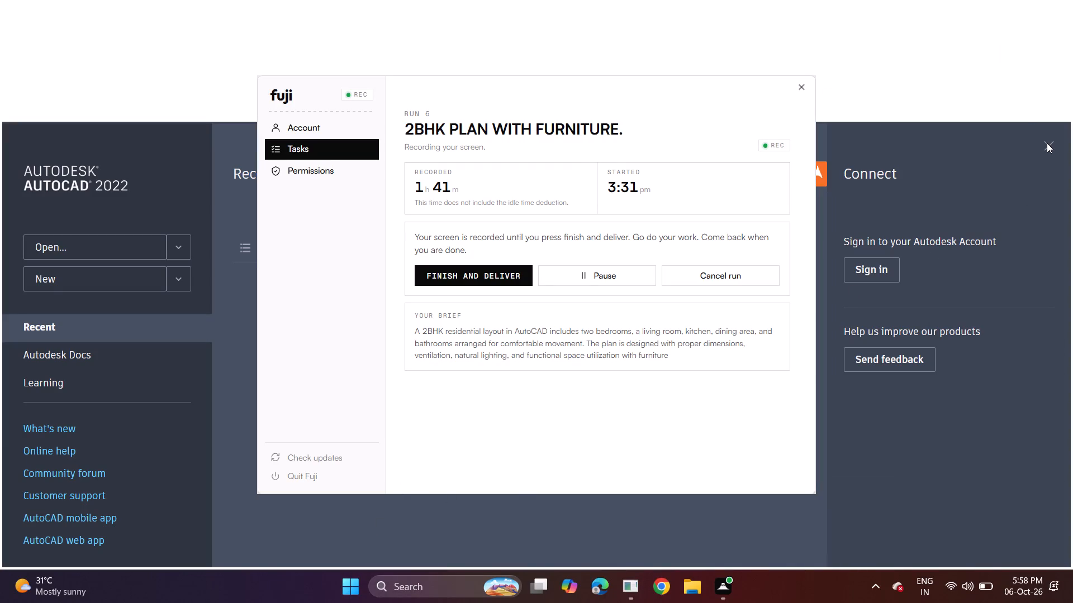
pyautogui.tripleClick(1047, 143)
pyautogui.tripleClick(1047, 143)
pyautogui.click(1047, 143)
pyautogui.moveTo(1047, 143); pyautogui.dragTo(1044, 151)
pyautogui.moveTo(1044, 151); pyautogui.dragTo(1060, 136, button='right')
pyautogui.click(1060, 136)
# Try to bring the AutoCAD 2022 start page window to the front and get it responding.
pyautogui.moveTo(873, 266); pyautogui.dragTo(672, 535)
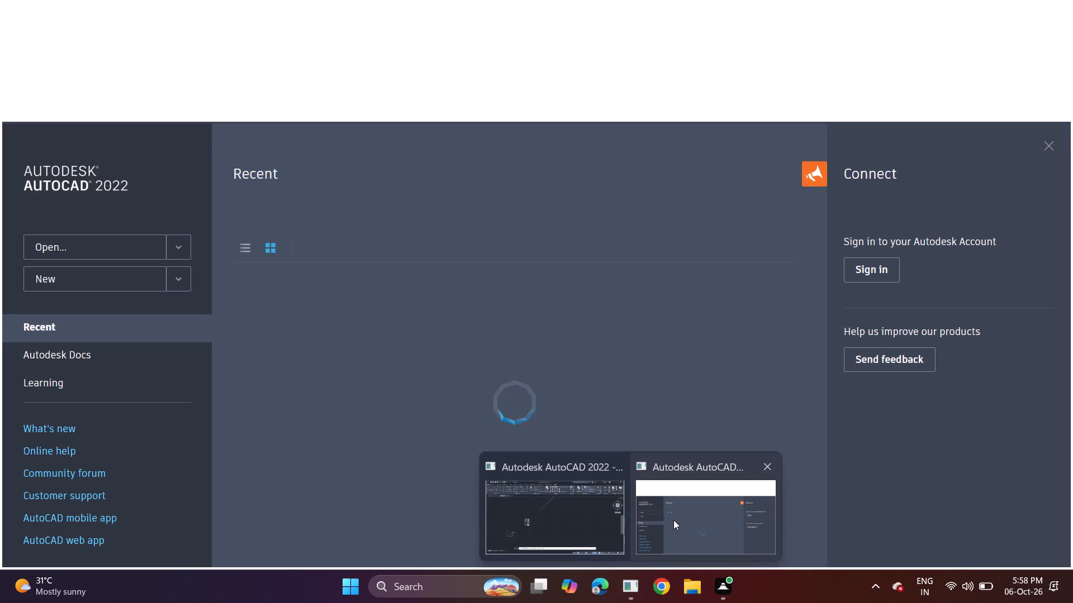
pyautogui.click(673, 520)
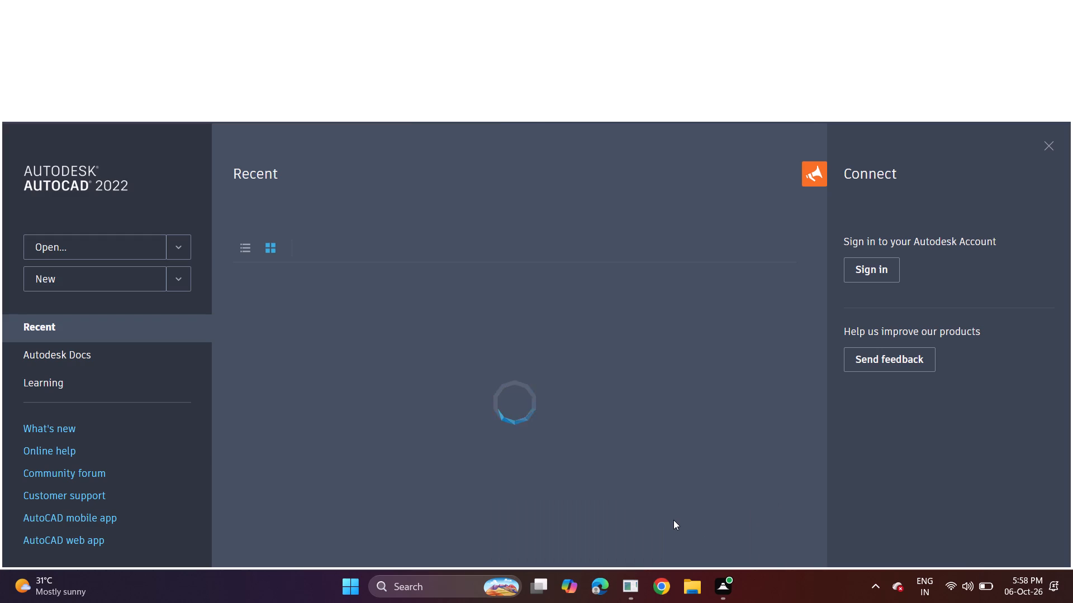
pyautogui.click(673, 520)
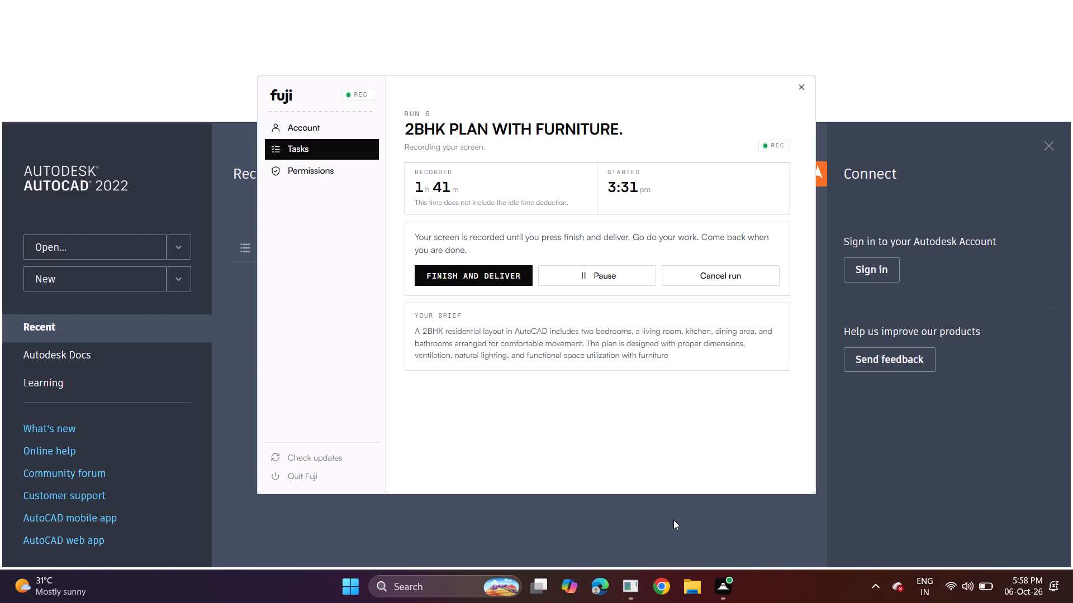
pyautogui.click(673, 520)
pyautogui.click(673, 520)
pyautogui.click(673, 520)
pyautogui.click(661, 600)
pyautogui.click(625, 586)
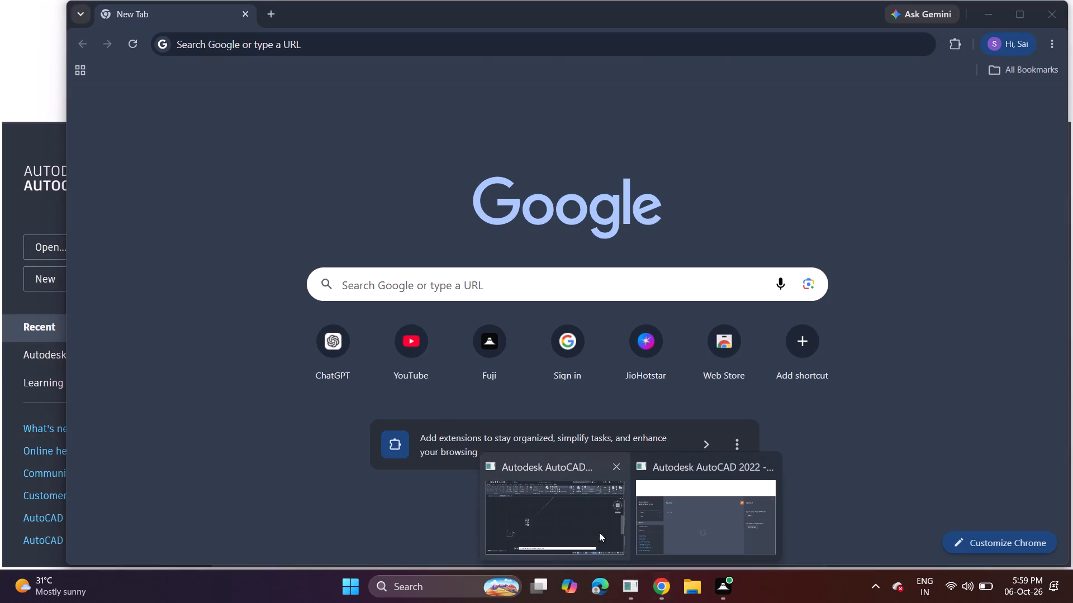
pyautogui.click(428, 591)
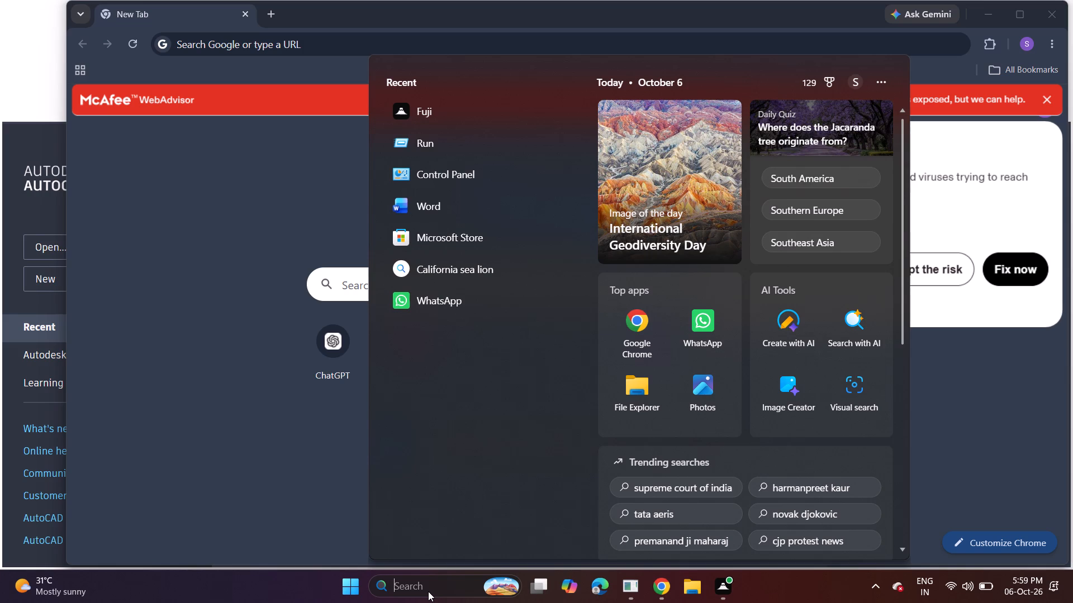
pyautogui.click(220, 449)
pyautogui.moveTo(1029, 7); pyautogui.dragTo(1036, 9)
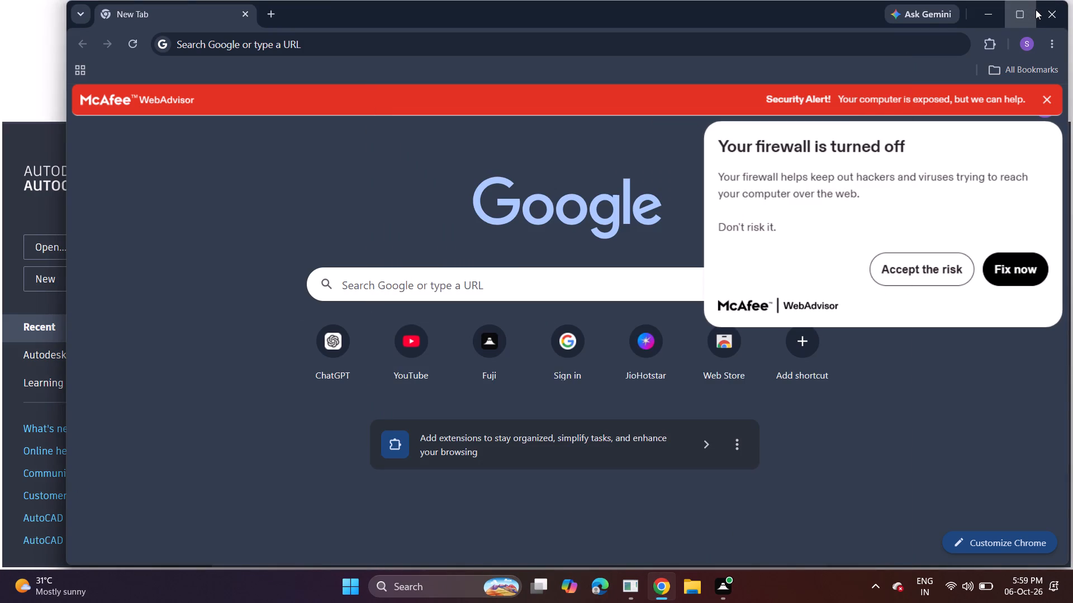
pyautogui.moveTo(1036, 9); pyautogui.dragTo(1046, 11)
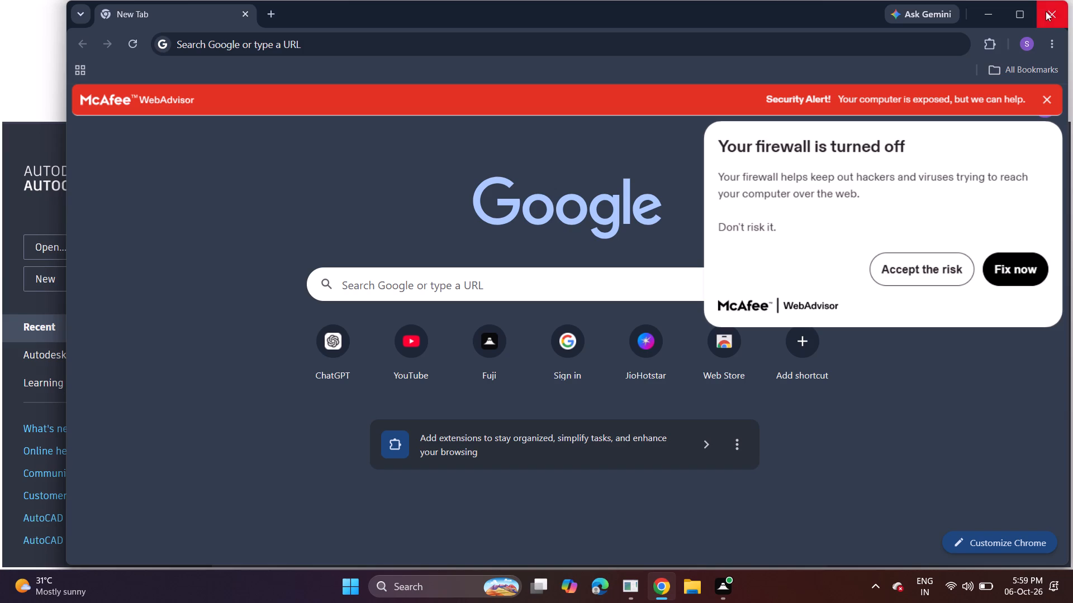
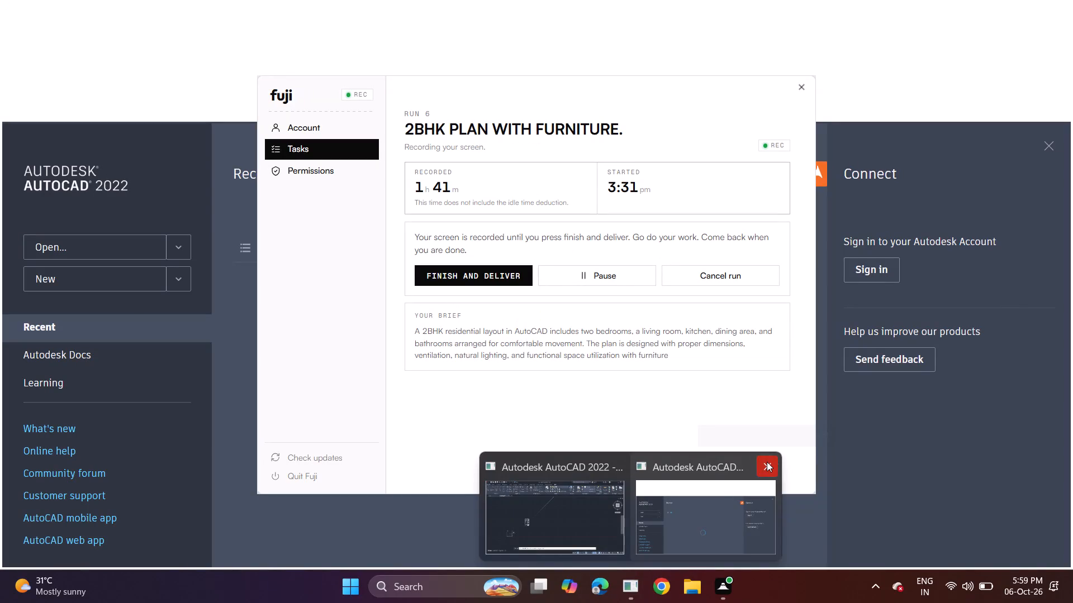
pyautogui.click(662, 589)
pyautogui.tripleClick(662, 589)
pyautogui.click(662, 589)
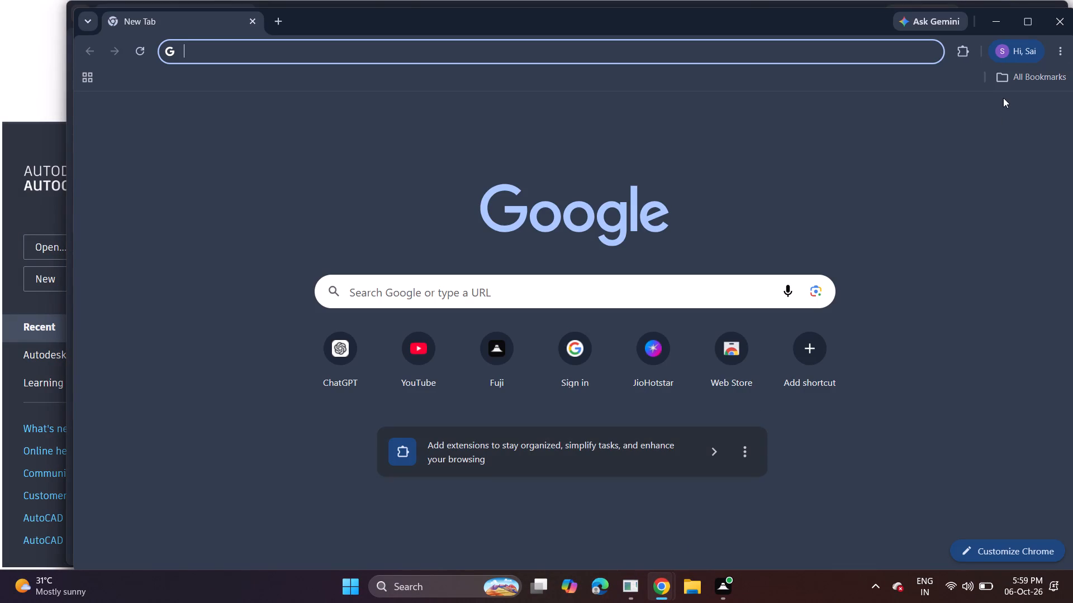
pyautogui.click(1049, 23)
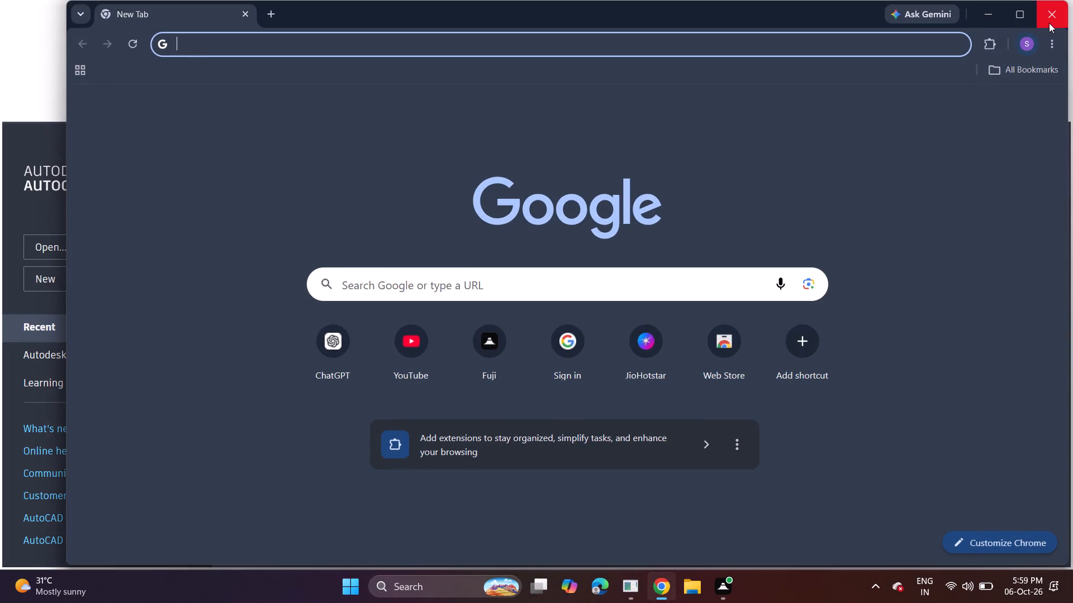
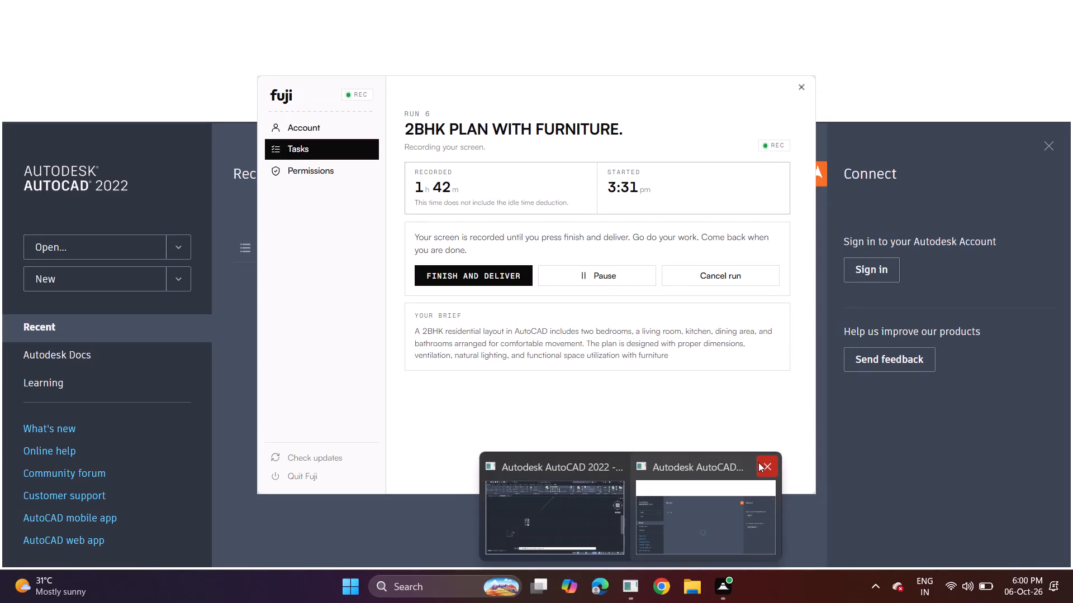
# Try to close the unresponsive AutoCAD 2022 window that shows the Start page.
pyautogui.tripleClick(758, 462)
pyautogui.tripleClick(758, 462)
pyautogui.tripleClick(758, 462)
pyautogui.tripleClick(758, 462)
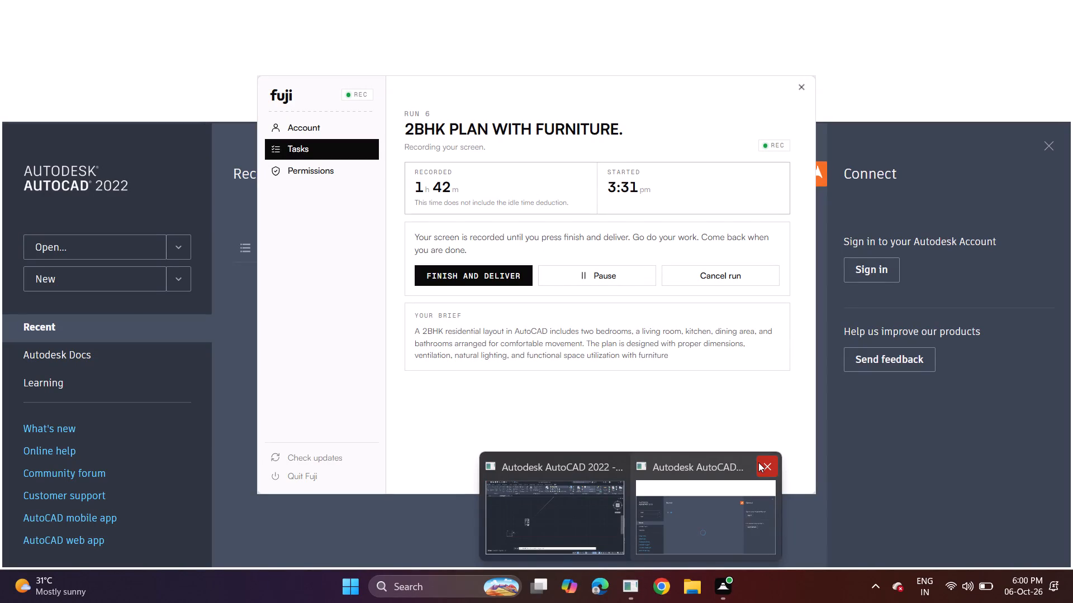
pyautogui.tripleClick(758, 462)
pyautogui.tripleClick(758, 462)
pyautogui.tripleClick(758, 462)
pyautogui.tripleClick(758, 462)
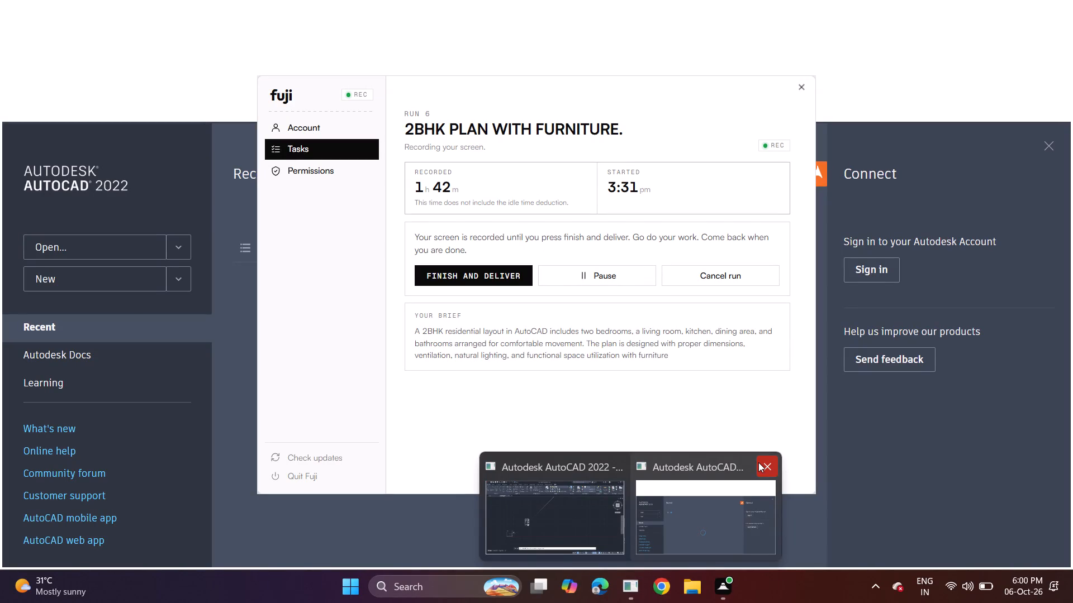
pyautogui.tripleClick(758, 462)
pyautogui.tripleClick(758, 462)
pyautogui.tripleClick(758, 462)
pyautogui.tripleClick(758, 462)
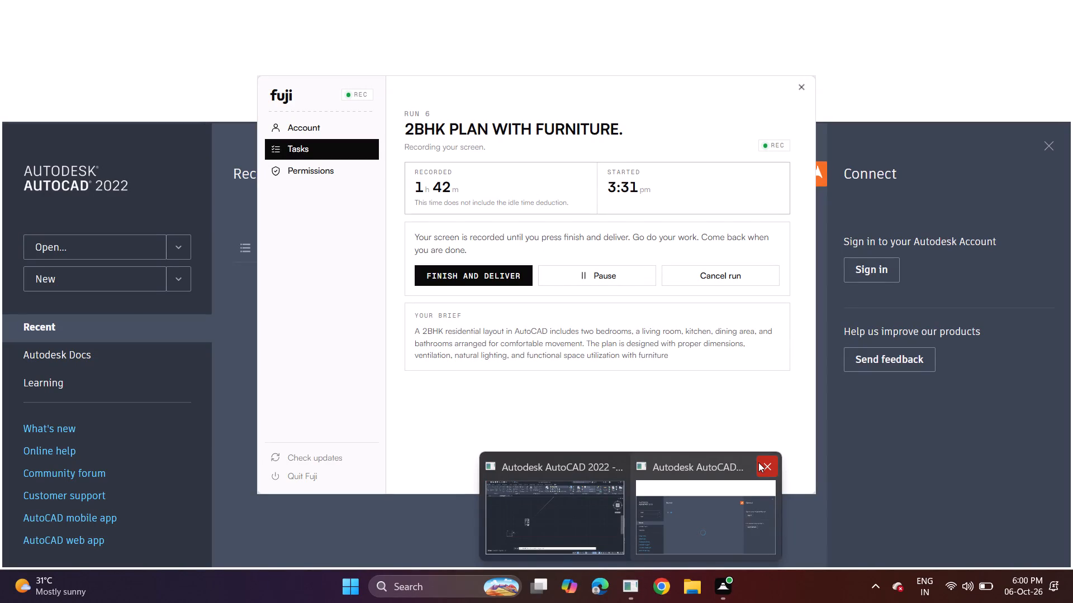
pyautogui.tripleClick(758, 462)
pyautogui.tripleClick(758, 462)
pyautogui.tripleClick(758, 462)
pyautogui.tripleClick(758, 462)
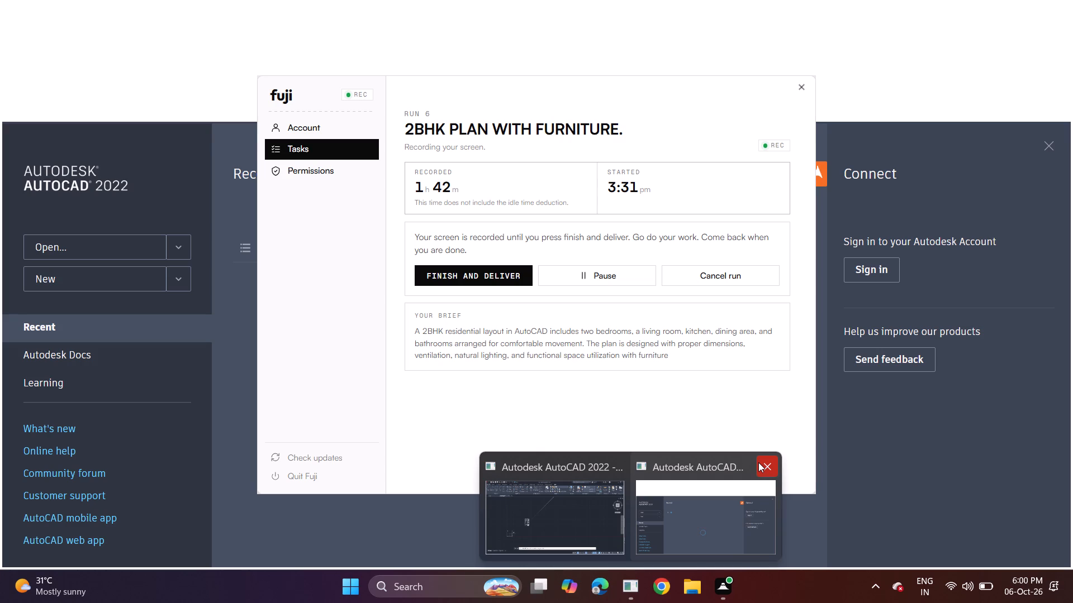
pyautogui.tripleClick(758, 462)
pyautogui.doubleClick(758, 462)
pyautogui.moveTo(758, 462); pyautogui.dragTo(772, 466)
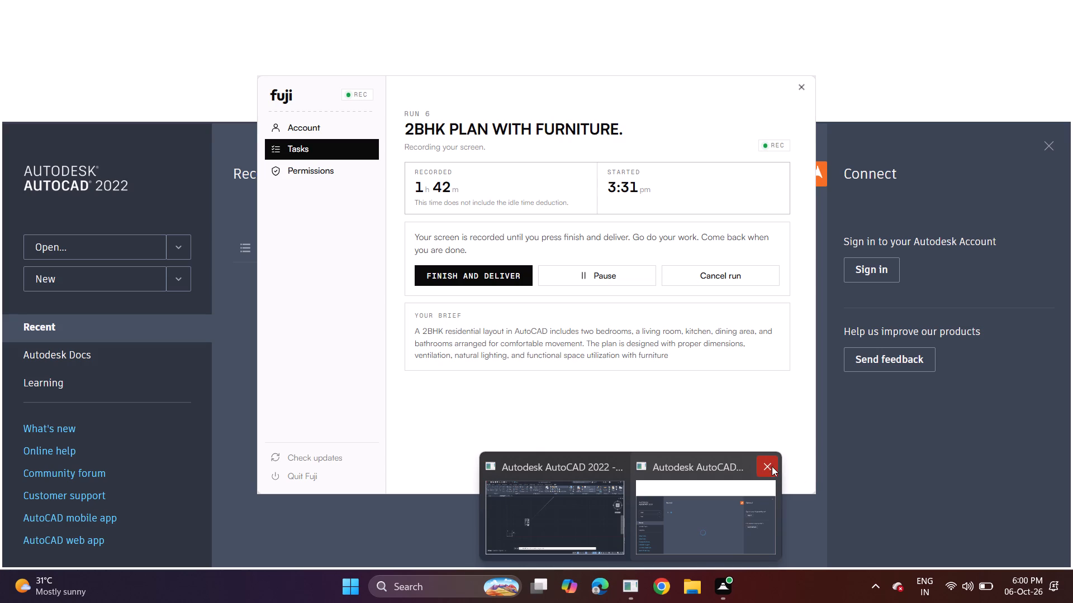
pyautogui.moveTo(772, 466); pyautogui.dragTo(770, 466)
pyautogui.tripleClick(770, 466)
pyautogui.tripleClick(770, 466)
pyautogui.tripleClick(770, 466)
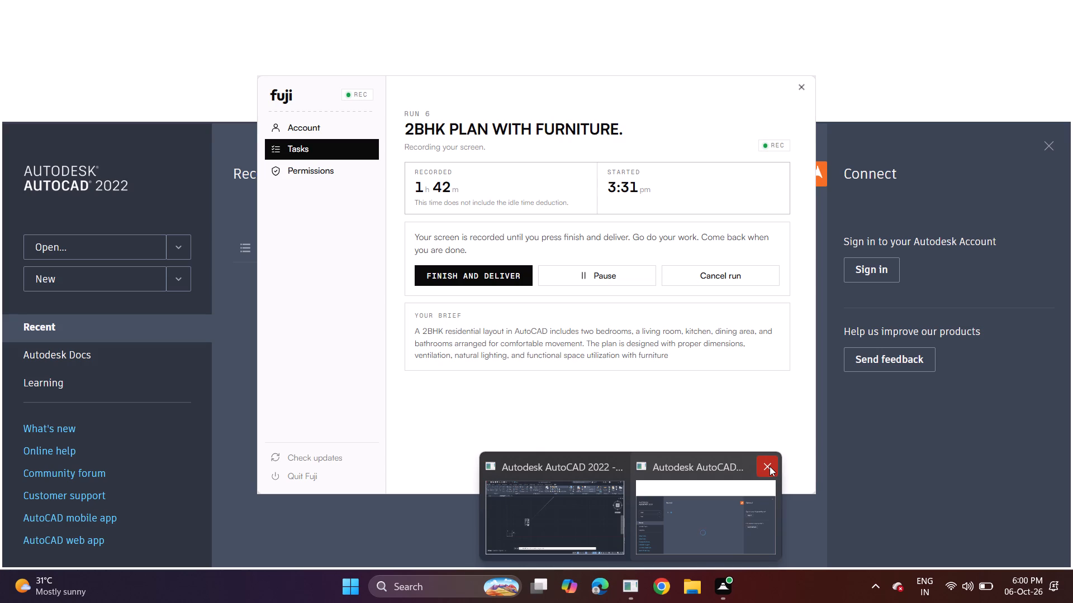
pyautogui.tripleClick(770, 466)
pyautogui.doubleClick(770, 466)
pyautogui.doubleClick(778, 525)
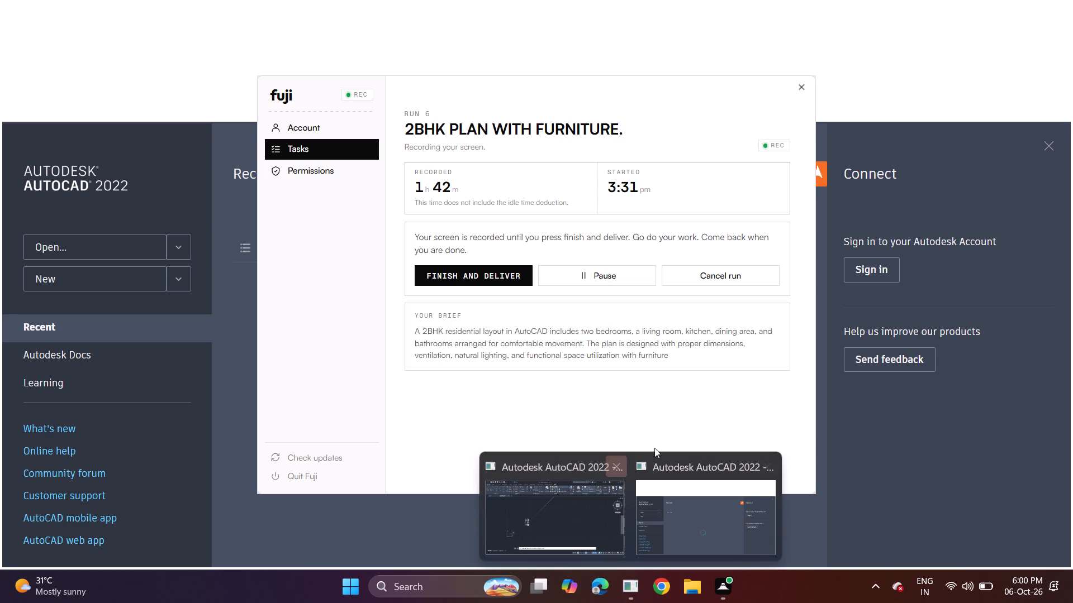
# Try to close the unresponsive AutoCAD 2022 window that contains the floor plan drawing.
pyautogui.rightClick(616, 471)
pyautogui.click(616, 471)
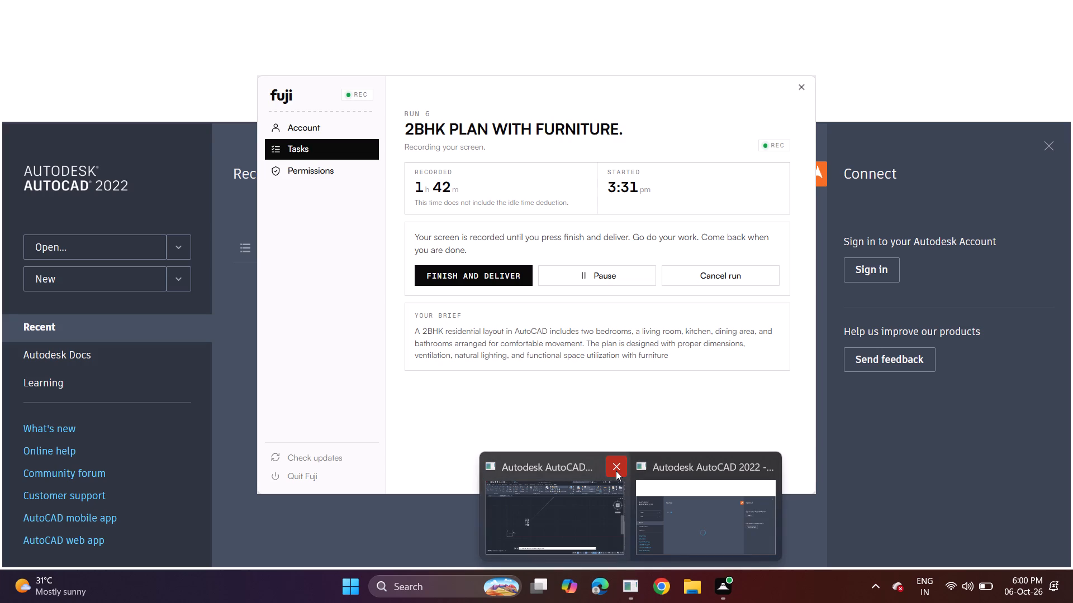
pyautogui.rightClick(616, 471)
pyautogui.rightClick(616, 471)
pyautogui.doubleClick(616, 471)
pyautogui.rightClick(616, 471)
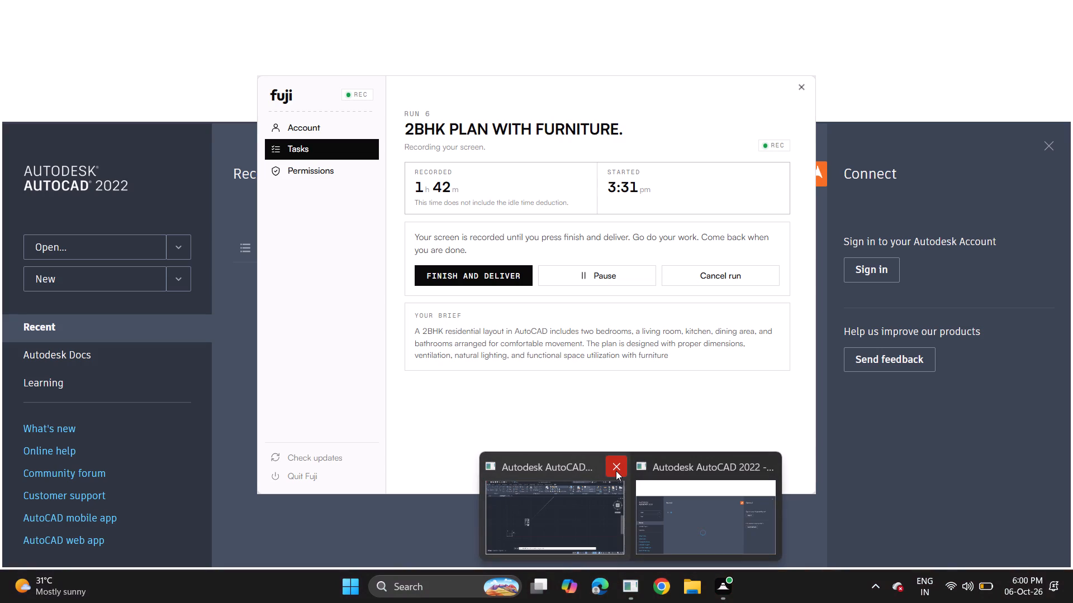
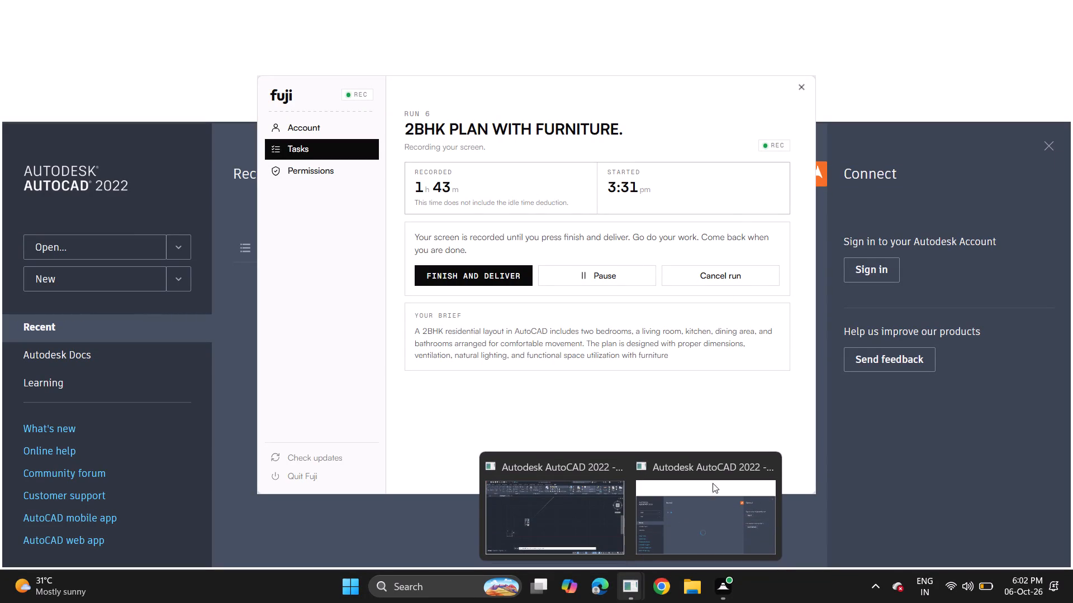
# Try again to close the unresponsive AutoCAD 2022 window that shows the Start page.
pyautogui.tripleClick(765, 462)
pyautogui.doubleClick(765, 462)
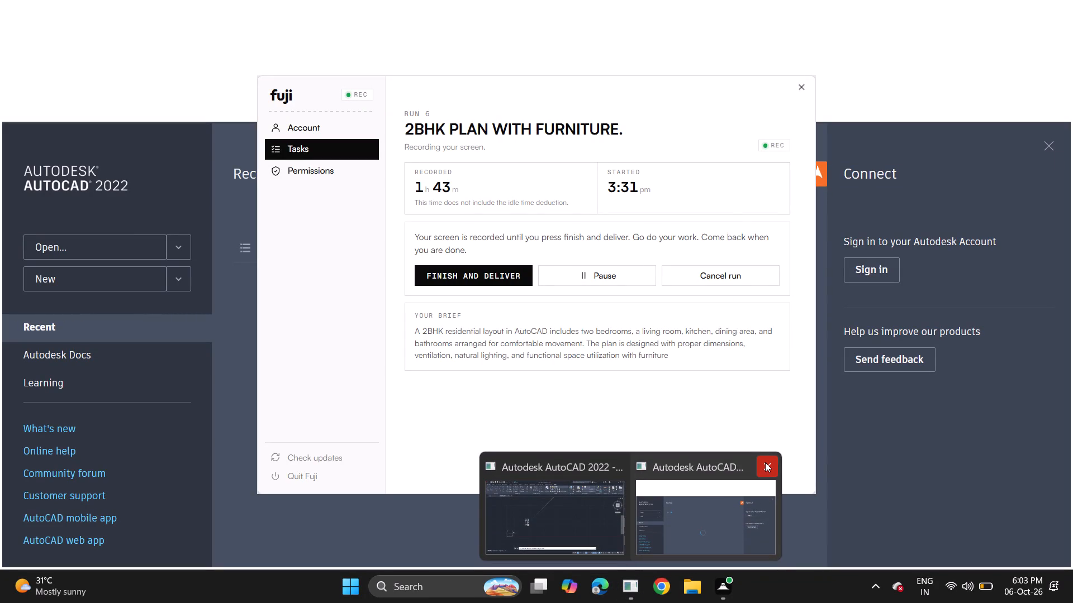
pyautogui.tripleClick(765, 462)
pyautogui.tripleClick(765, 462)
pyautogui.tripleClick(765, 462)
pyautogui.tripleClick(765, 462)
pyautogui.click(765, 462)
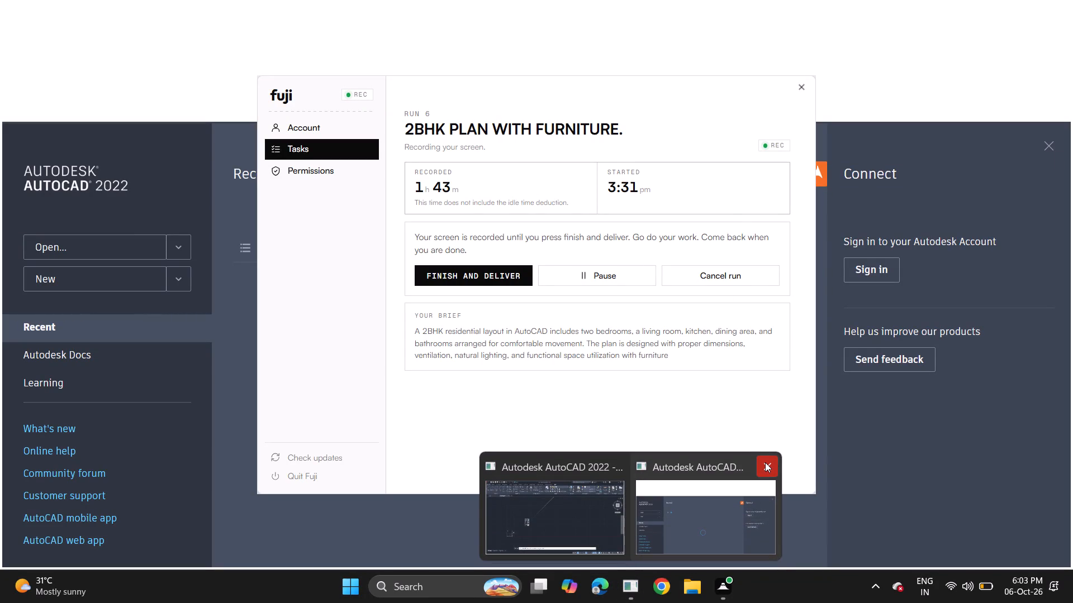
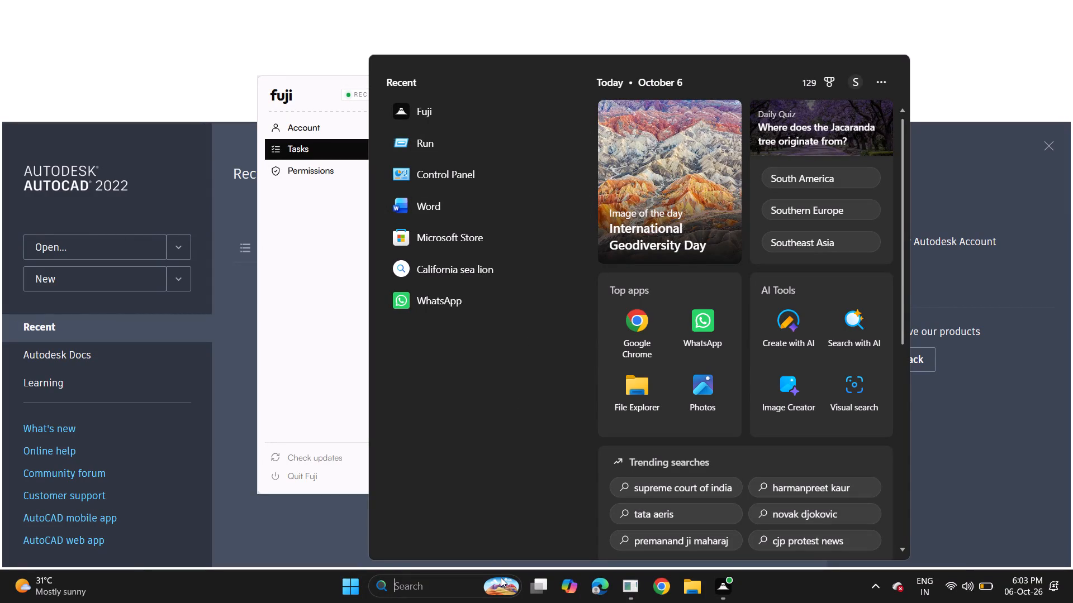
# Search Windows for "aut" and open the Microsoft Store result AutoCAD - DWG Viewer & Editor.
pyautogui.write('aut')
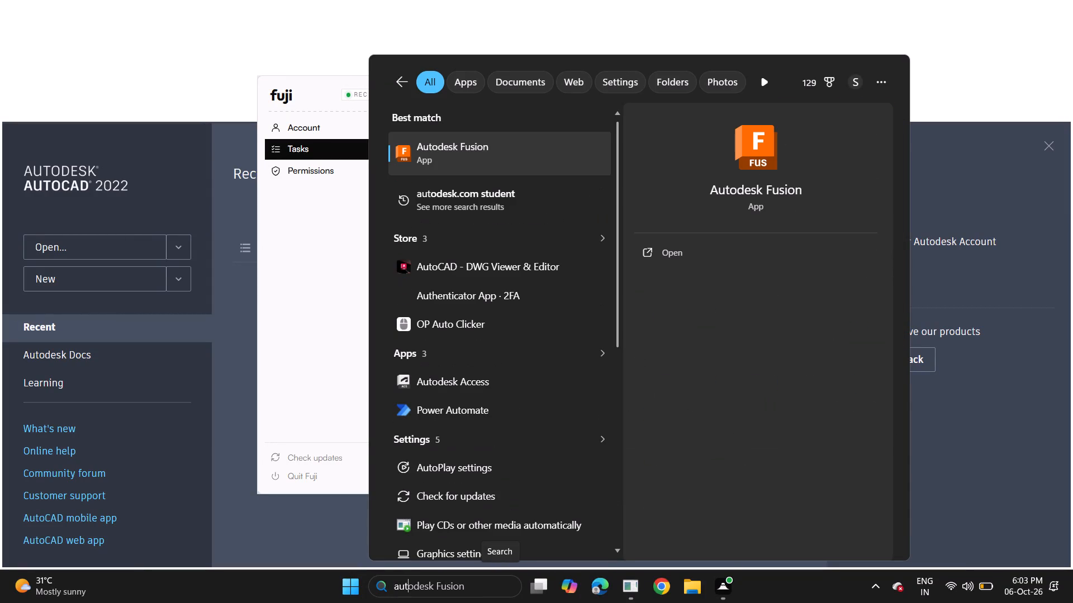
pyautogui.click(479, 276)
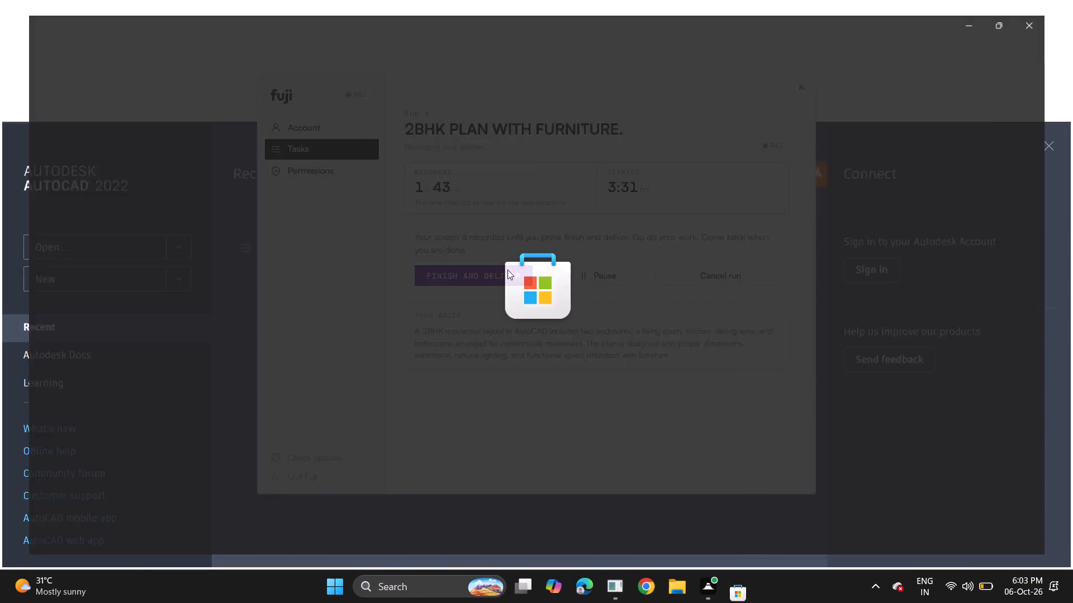
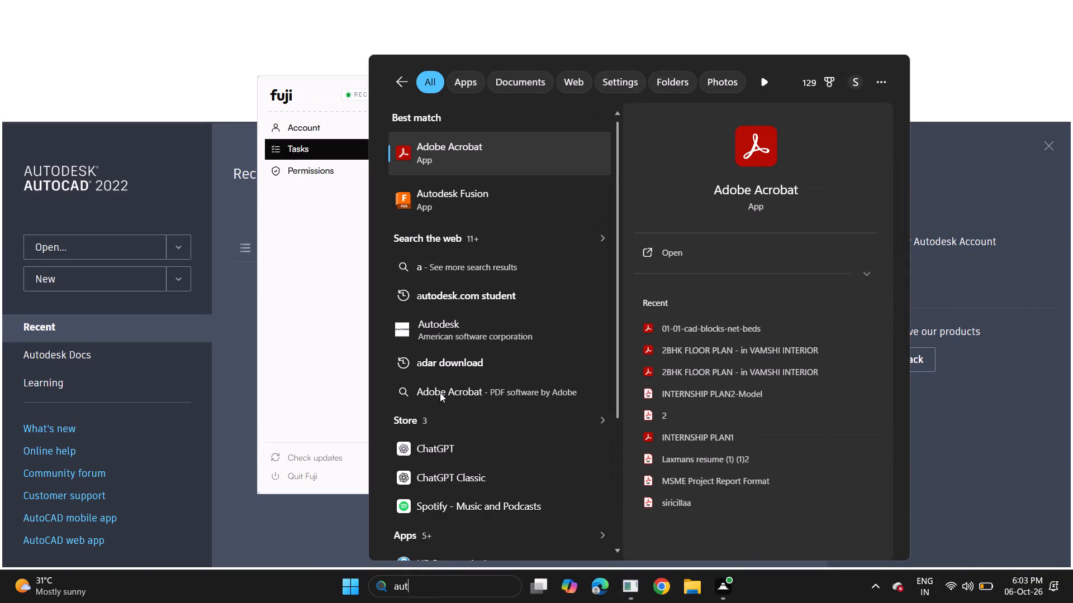
# Search Windows for "autocad" and open the AutoCAD.exe app from the results.
pyautogui.write('cad')
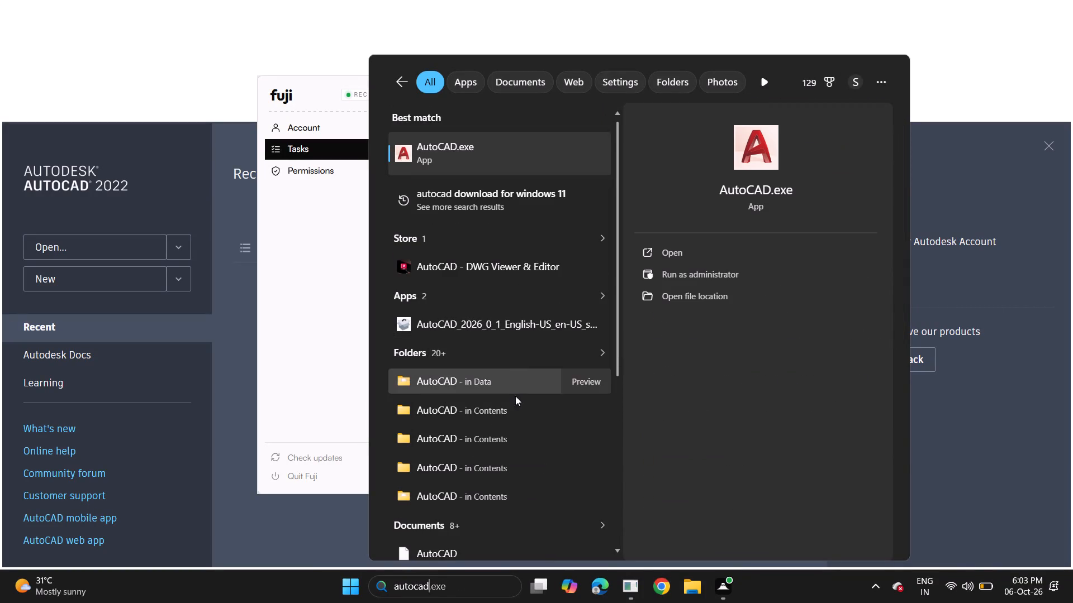
pyautogui.scroll(-3, 469, 464)
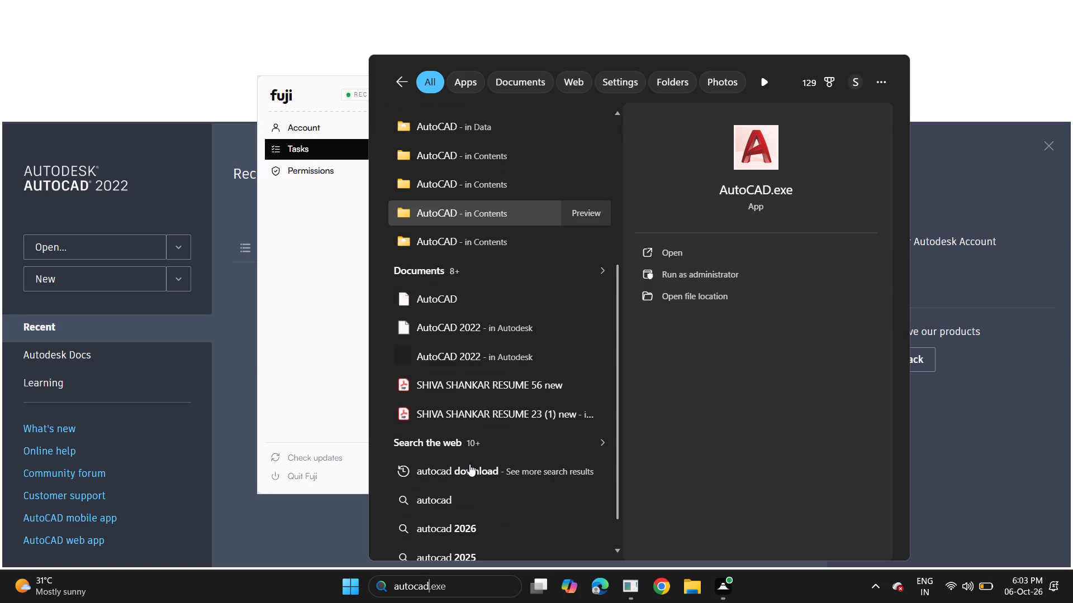
pyautogui.scroll(14, 469, 464)
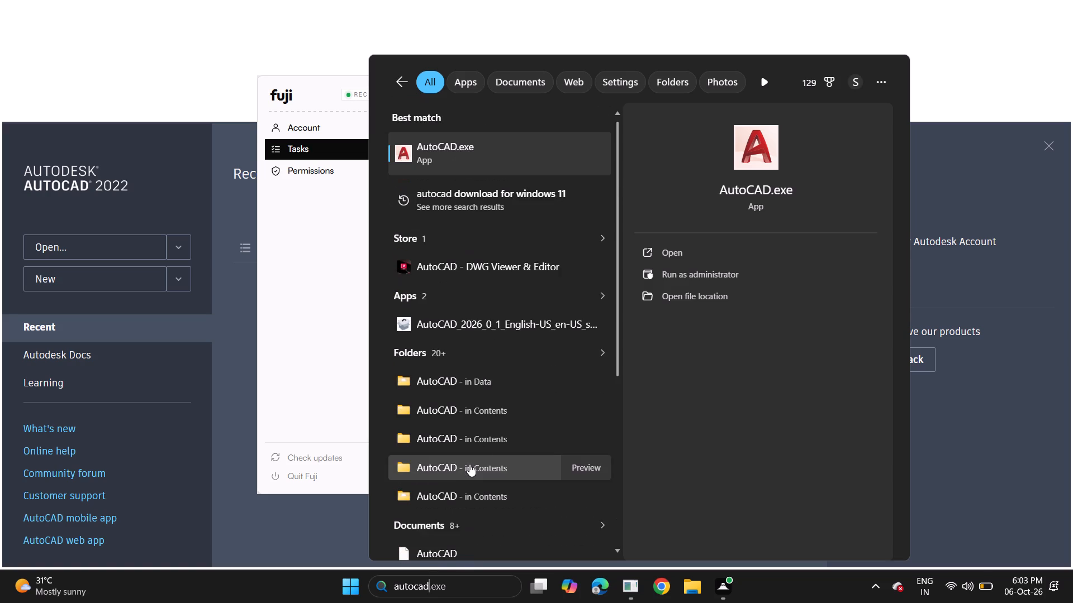
pyautogui.click(672, 262)
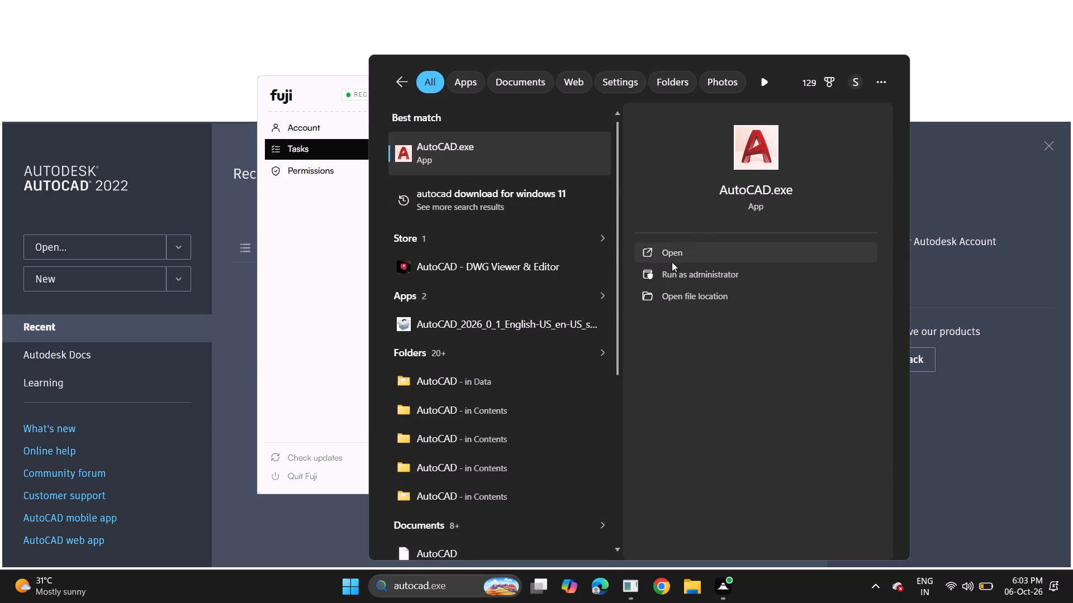
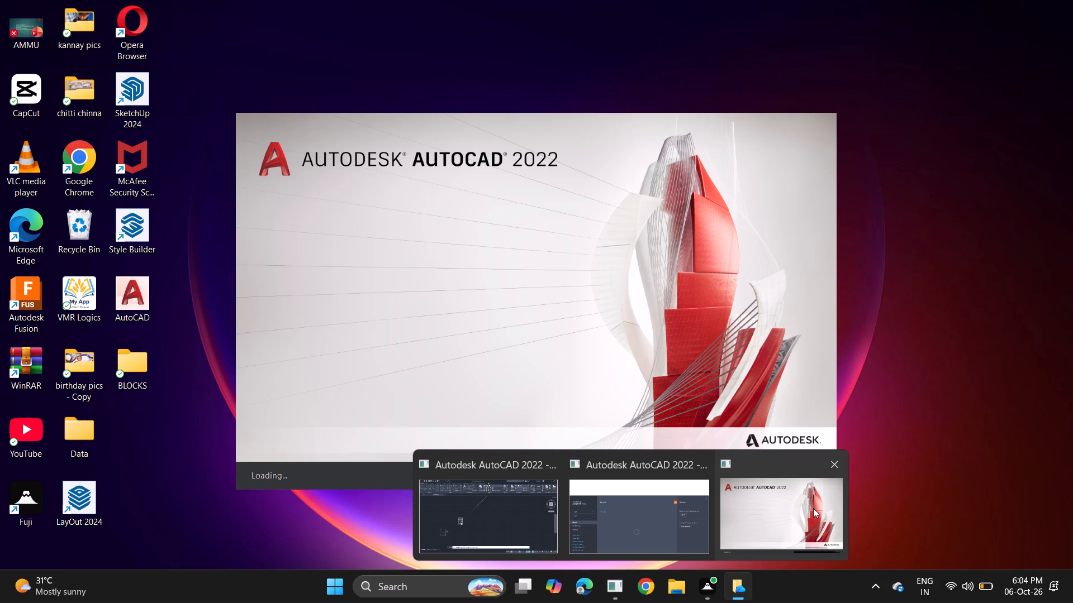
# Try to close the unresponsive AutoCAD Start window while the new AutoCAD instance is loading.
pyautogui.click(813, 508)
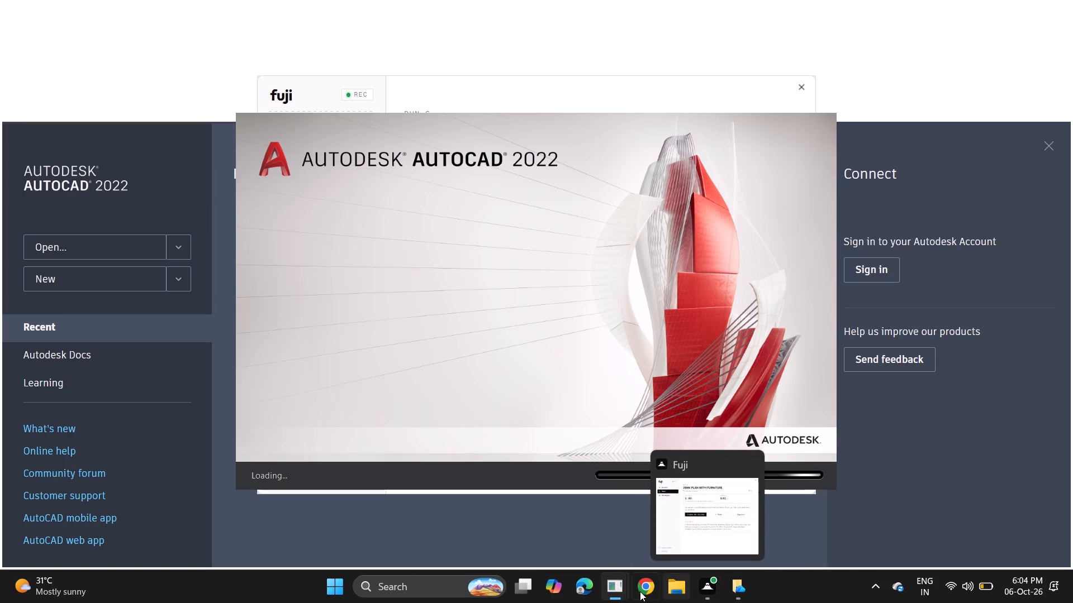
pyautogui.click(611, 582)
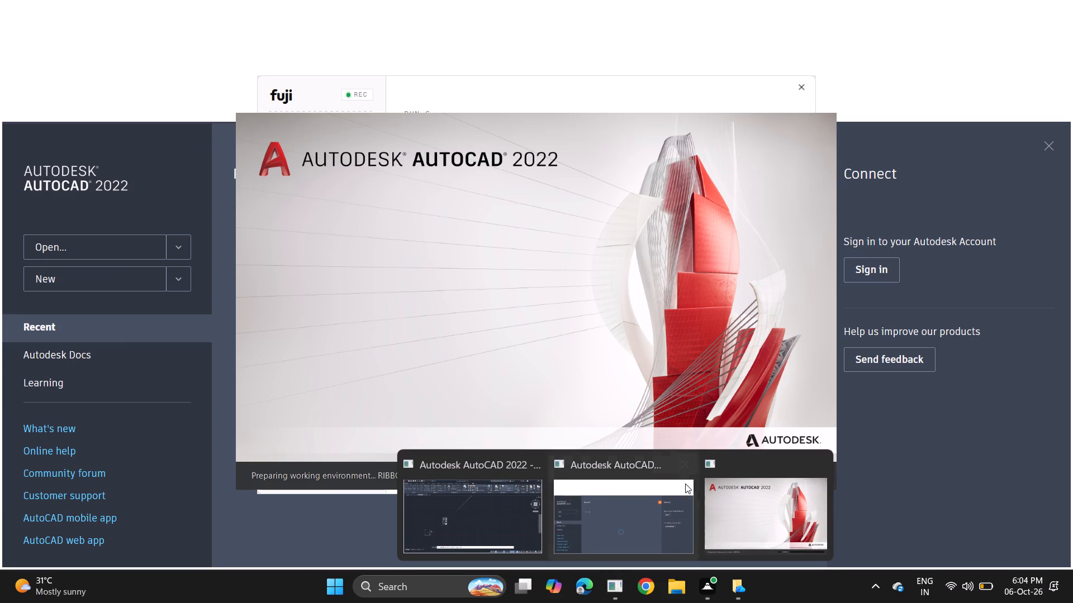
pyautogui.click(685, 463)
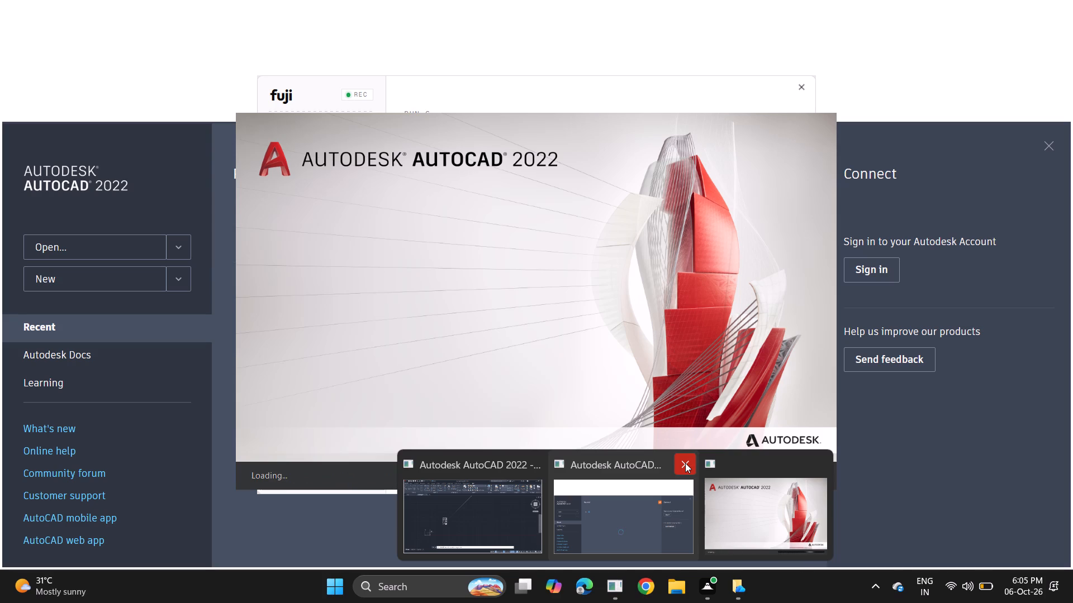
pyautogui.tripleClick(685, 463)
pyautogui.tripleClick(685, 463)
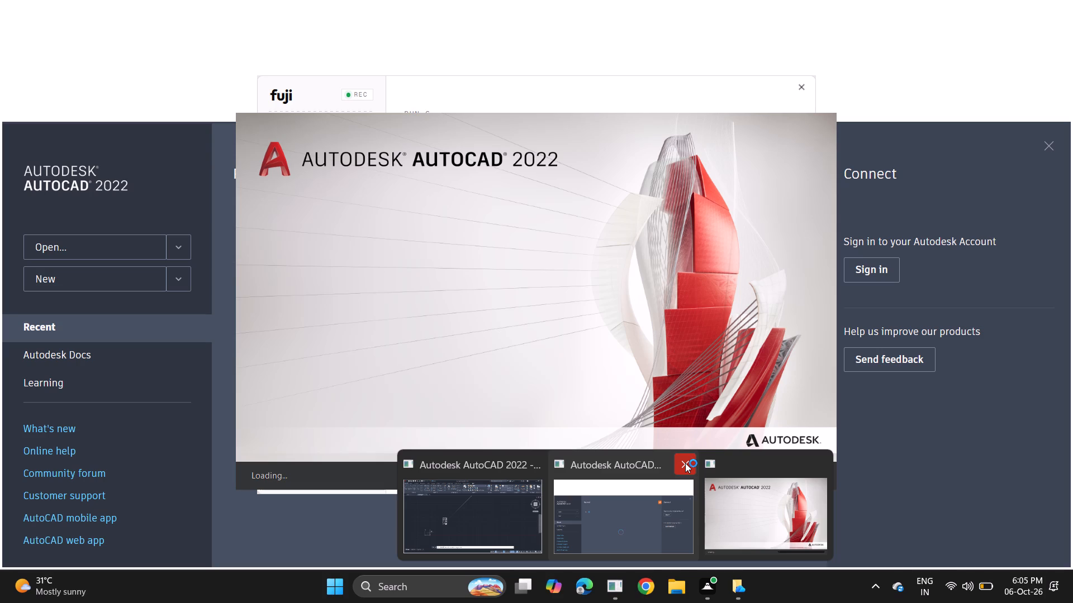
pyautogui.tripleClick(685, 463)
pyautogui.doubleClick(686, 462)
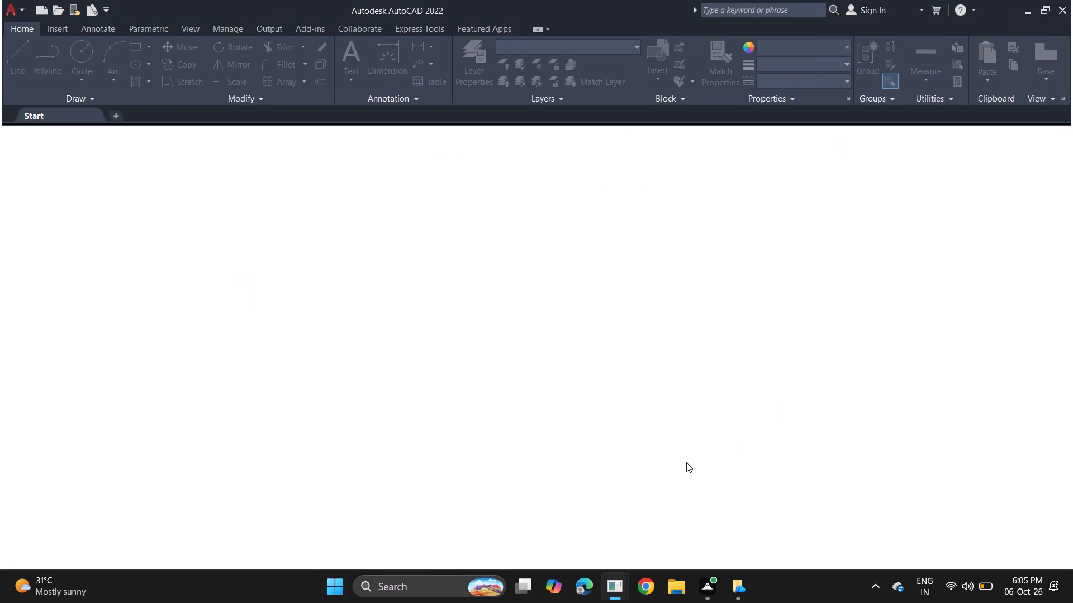
# Close the newly launched AutoCAD window that shows the recent 2BHK floor plan drawings.
pyautogui.click(611, 591)
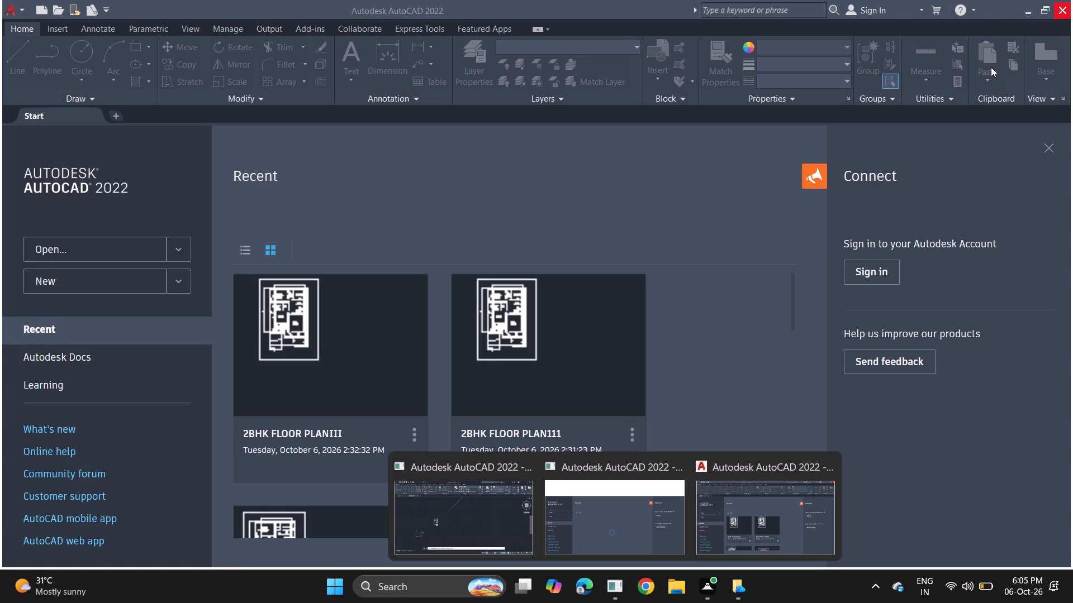
pyautogui.click(501, 513)
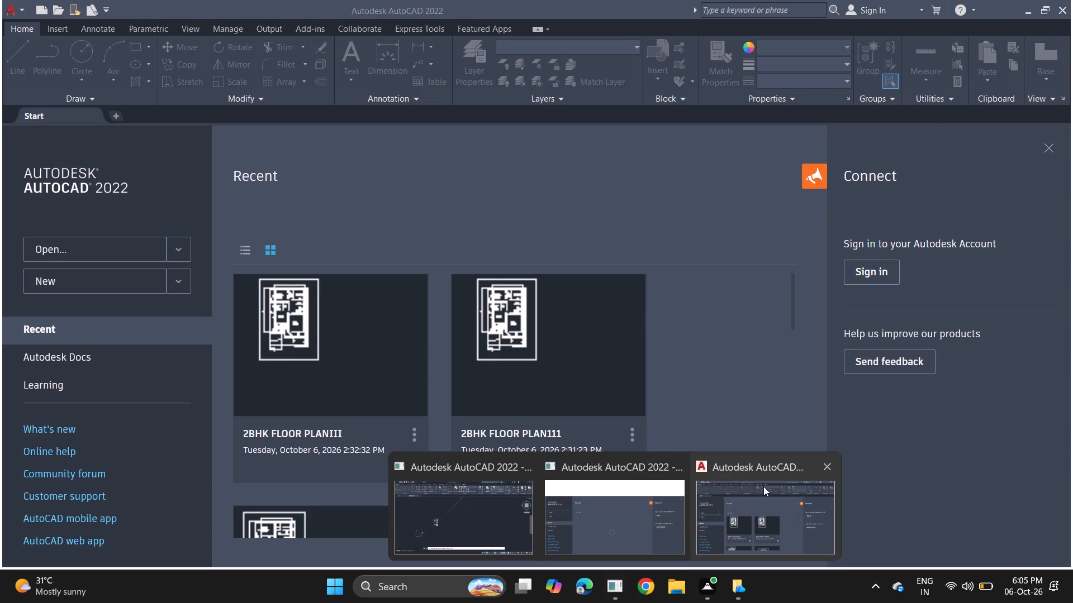
pyautogui.click(827, 462)
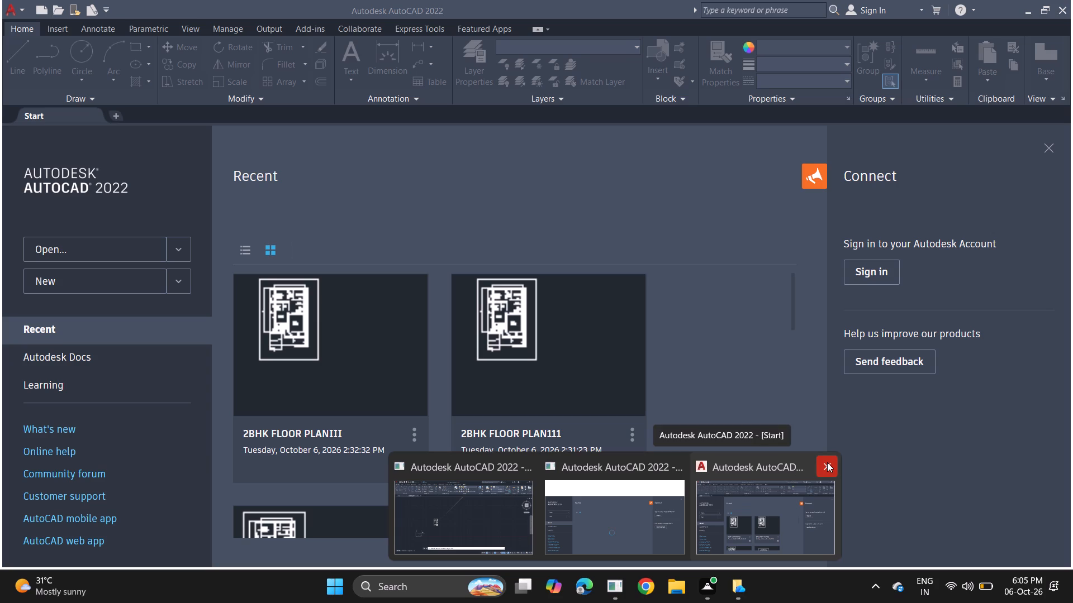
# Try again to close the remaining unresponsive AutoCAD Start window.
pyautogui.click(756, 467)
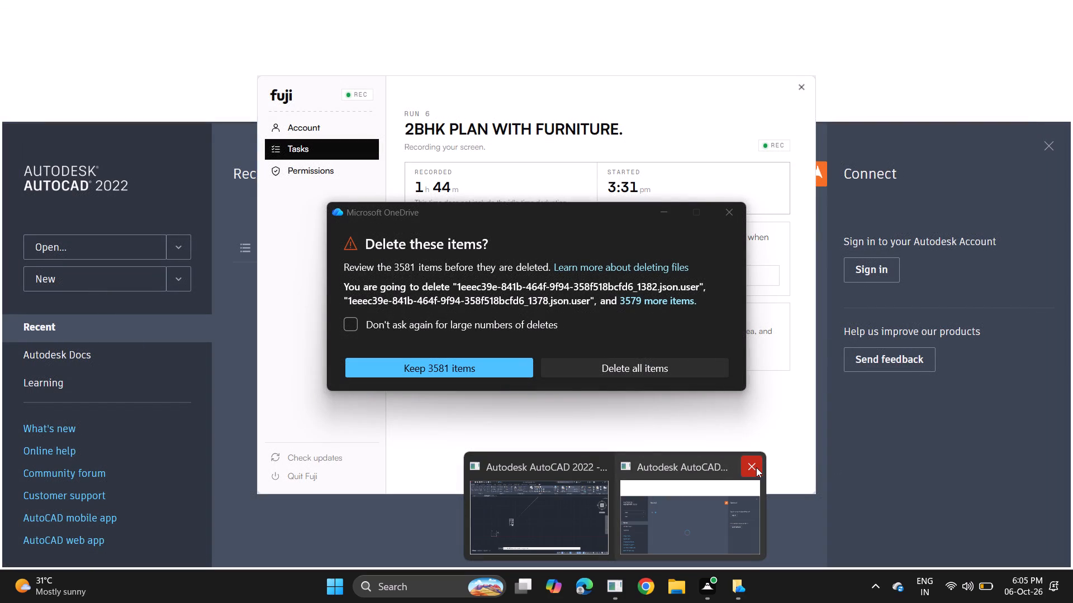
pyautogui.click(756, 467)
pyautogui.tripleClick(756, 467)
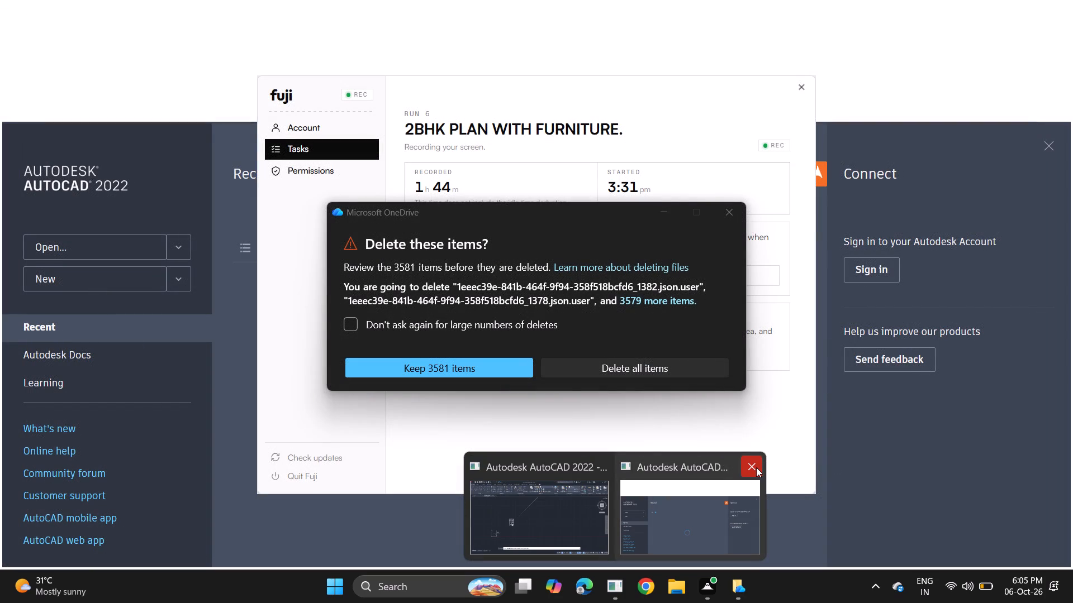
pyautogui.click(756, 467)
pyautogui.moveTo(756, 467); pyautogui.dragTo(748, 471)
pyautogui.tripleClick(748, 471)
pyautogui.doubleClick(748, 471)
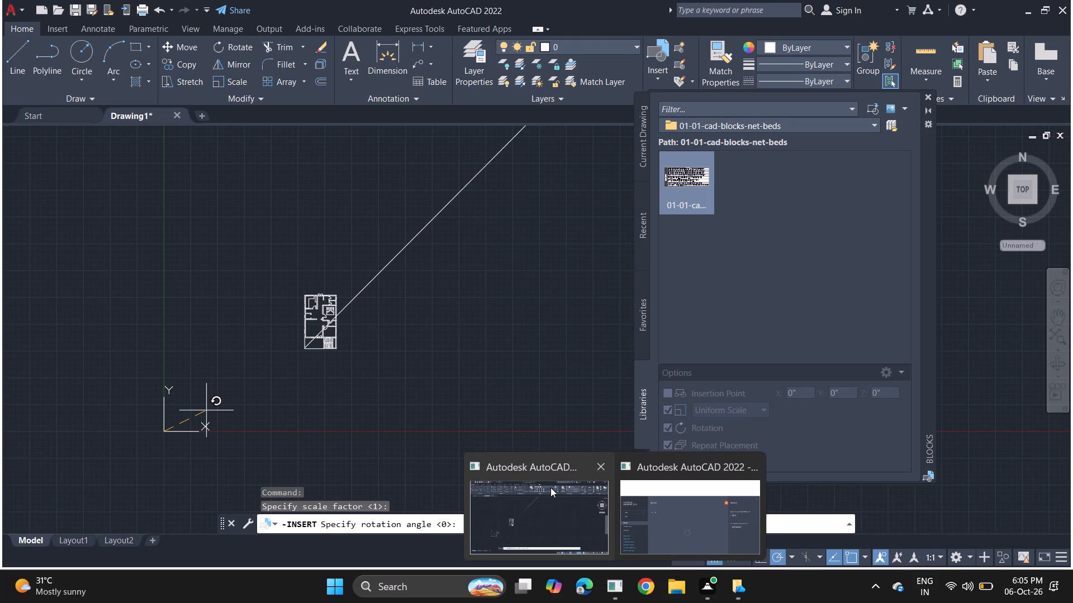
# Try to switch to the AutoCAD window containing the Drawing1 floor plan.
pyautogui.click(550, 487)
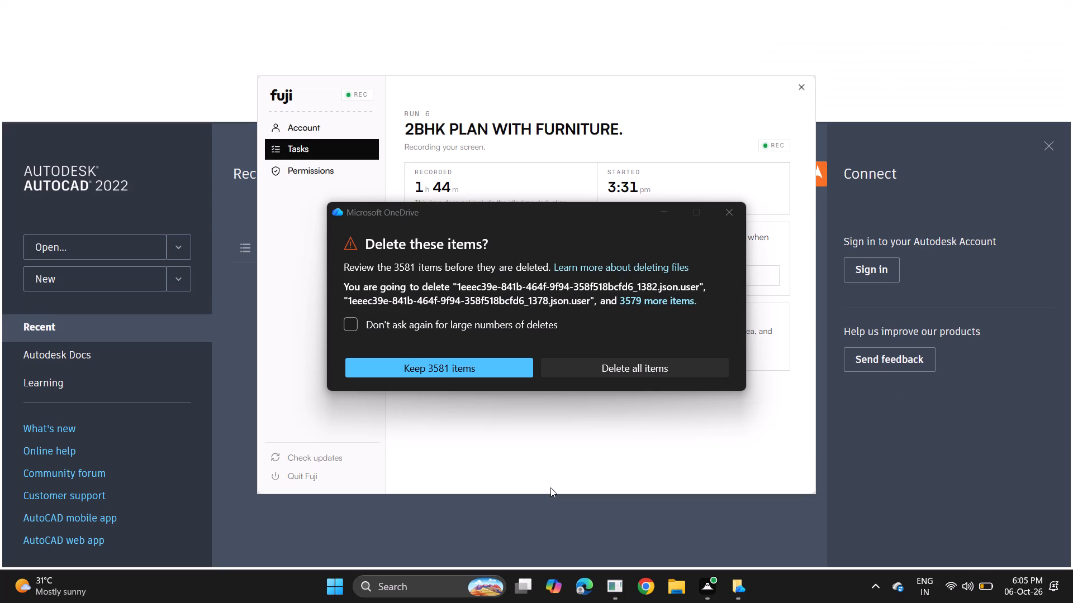